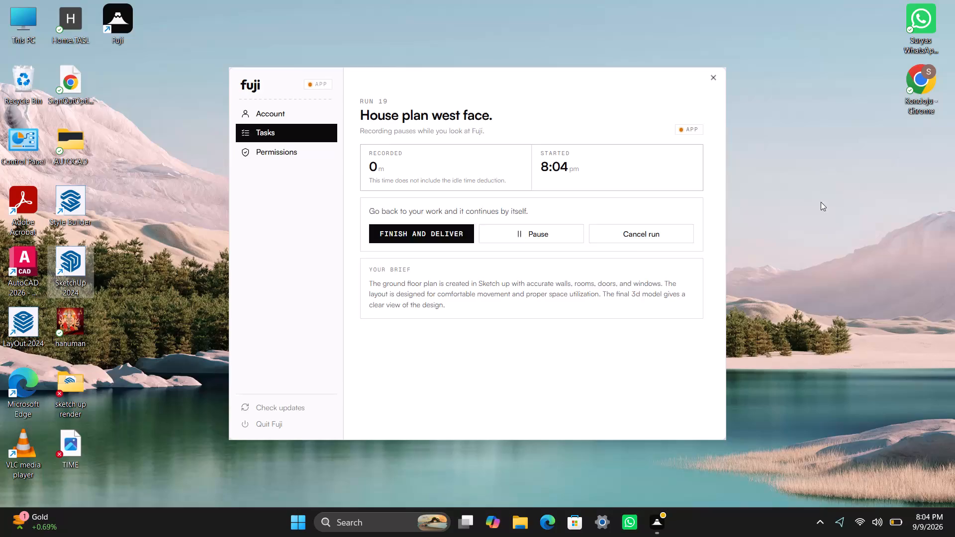
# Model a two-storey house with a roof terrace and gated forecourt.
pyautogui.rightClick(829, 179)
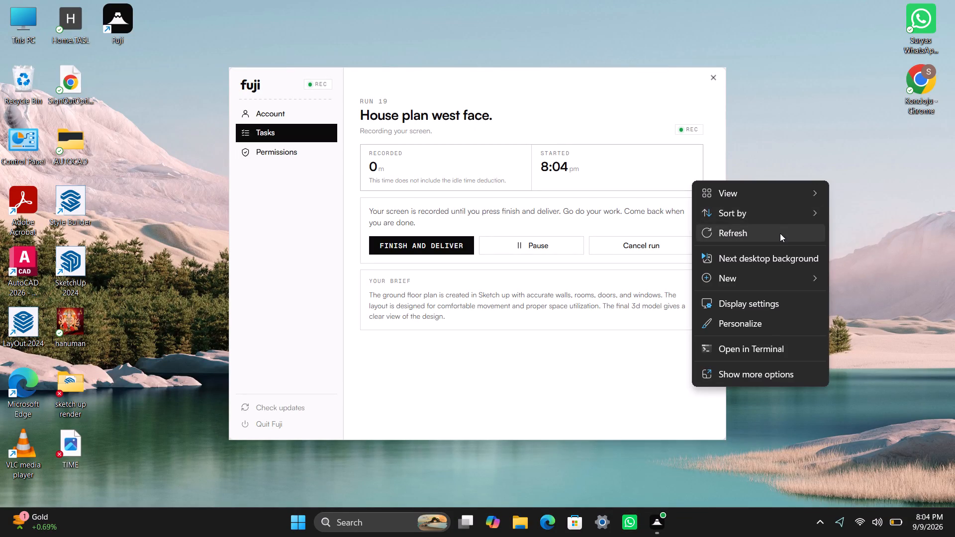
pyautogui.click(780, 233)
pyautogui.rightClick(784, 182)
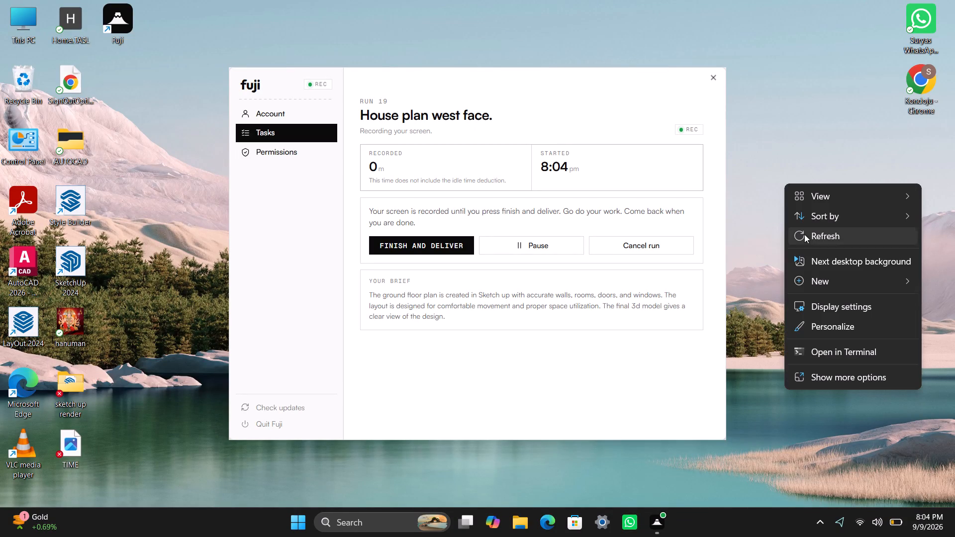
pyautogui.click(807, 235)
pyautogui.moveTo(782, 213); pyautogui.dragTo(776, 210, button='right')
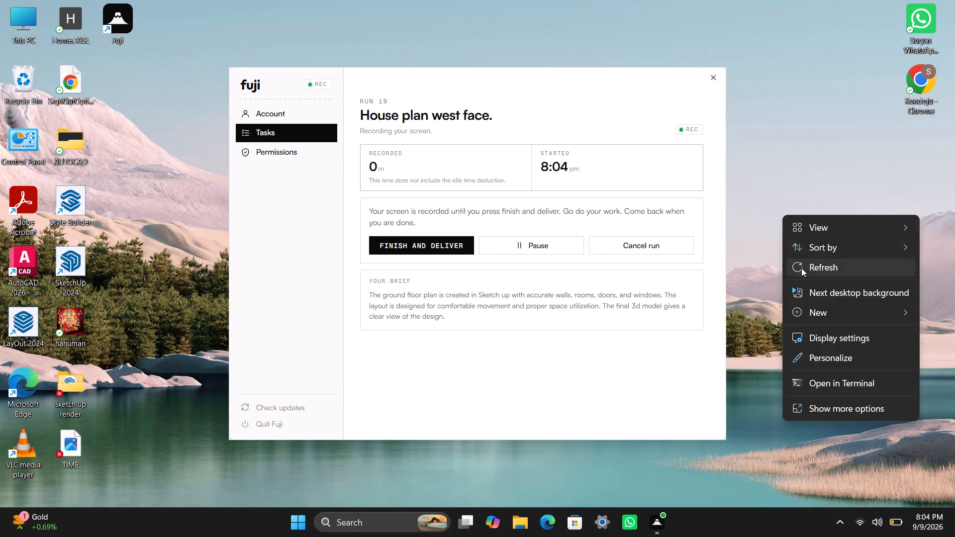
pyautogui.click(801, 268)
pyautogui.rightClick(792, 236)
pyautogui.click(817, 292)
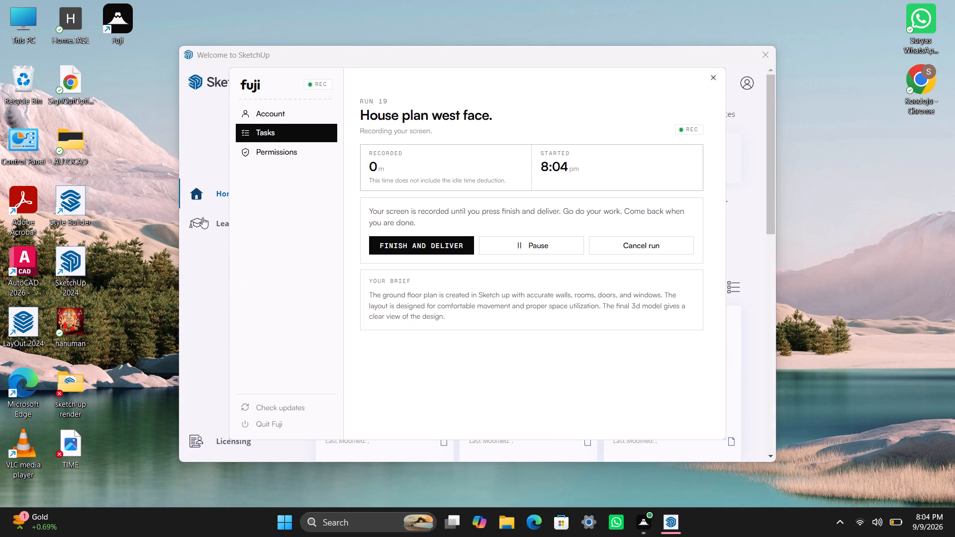
# Switch to the SketchUp welcome window and display its Home page with the new-model templates.
pyautogui.click(202, 219)
pyautogui.click(237, 191)
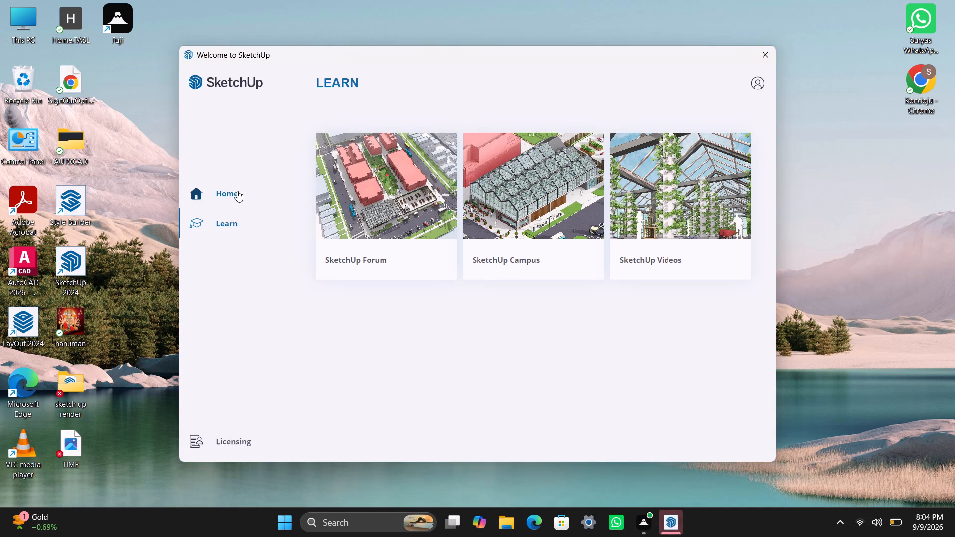
pyautogui.click(229, 225)
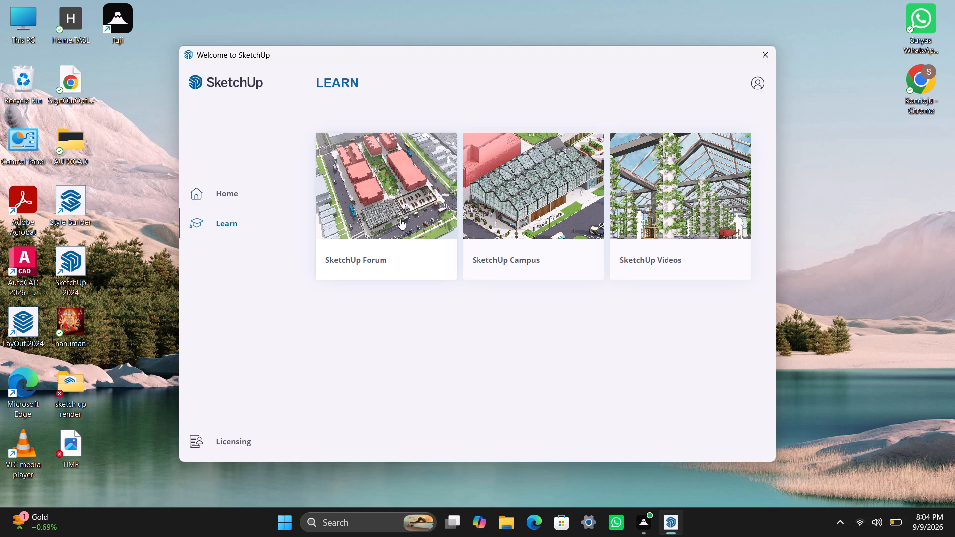
pyautogui.click(226, 197)
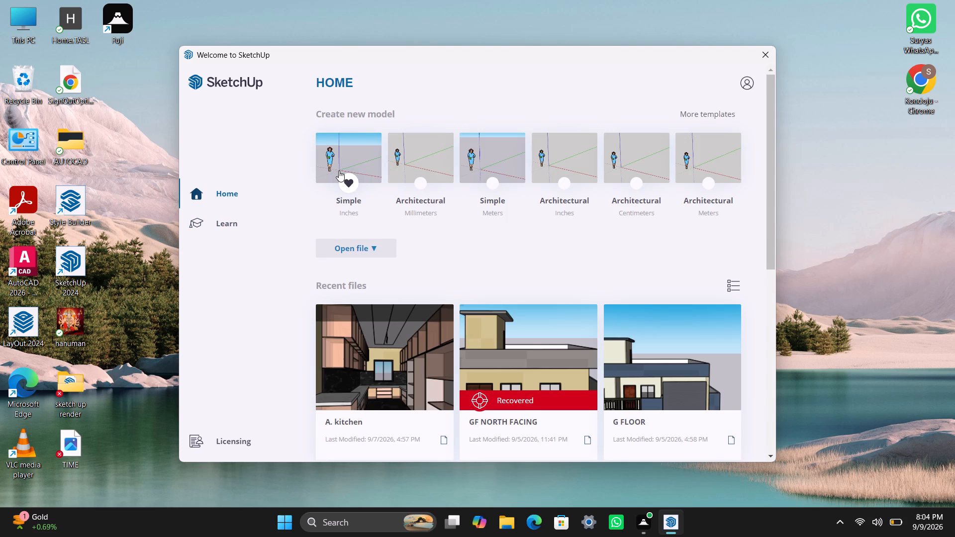
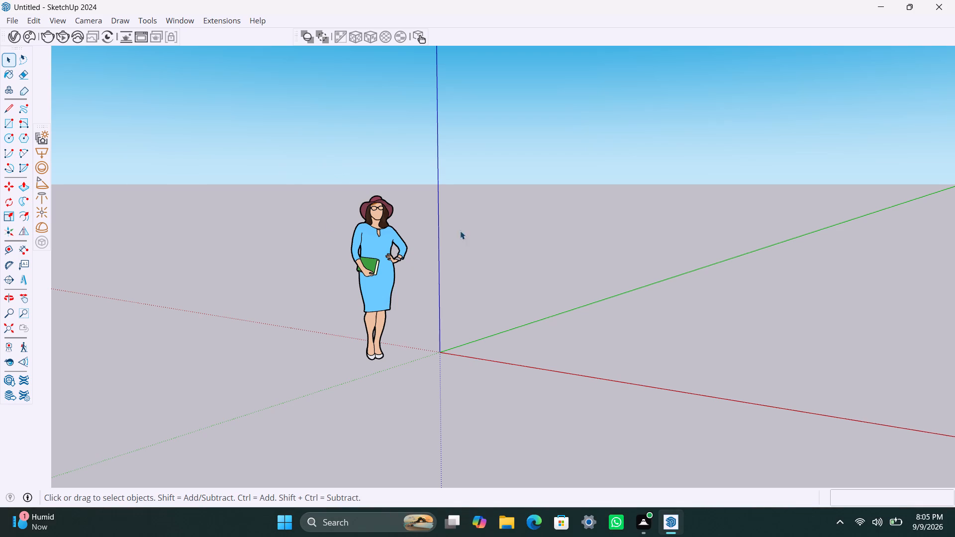
# Draw a closed 28' by 40' rectangle with the Line tool on the ground, 28' along red and 40' along green.
pyautogui.scroll(-7, 411, 309)
pyautogui.moveTo(409, 343); pyautogui.dragTo(456, 364, button='middle')
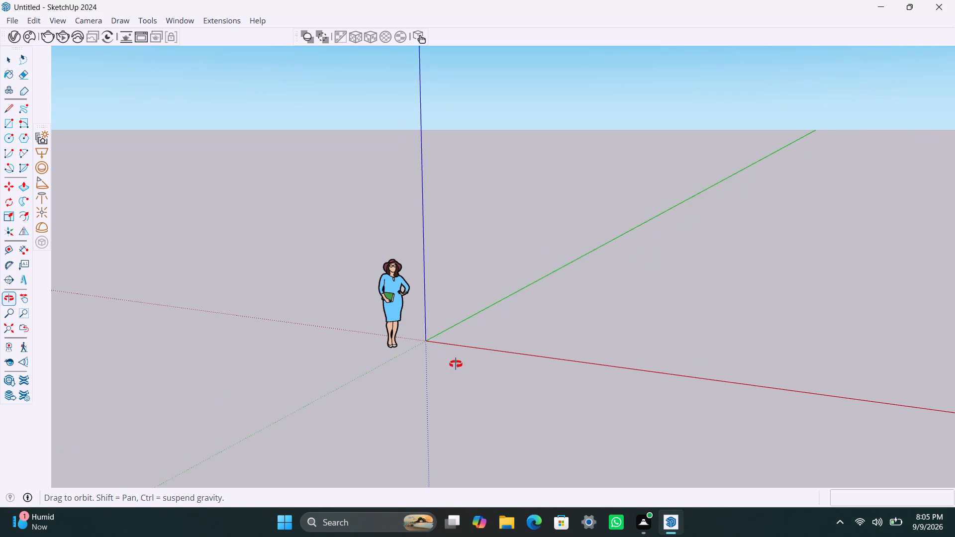
pyautogui.moveTo(456, 364); pyautogui.dragTo(486, 377, button='middle')
pyautogui.scroll(1, 492, 305)
pyautogui.moveTo(445, 350); pyautogui.dragTo(533, 376, button='middle')
pyautogui.scroll(1, 509, 270)
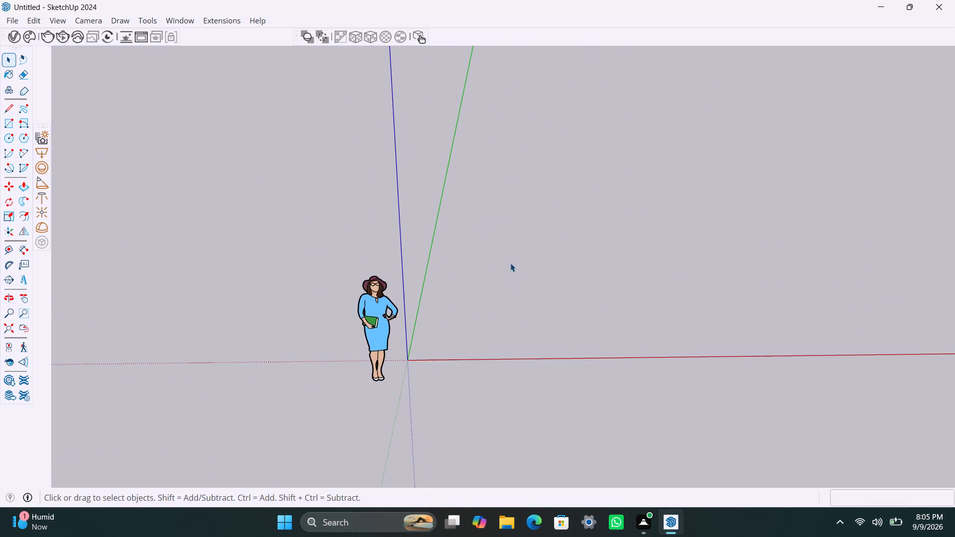
pyautogui.moveTo(508, 262); pyautogui.dragTo(367, 334, button='middle')
pyautogui.scroll(1, 363, 343)
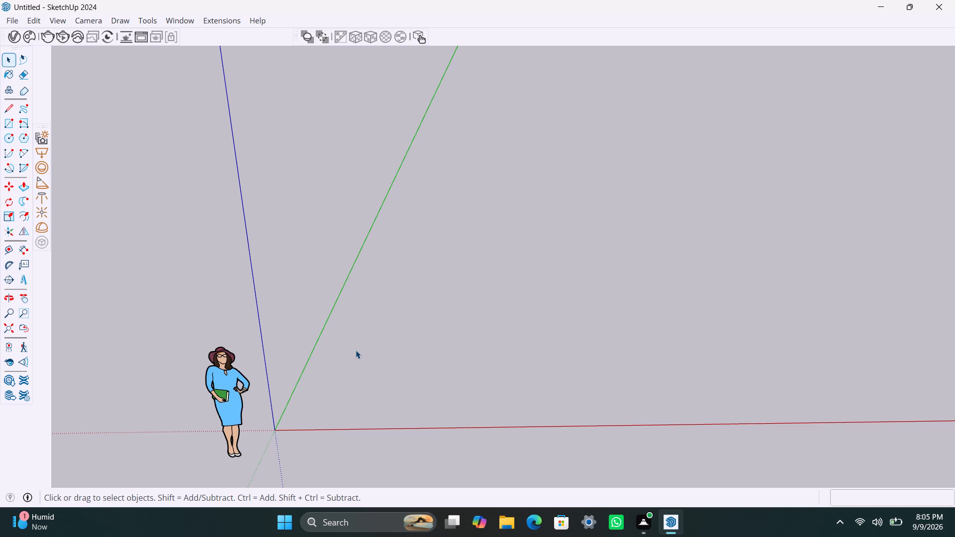
pyautogui.press('l')
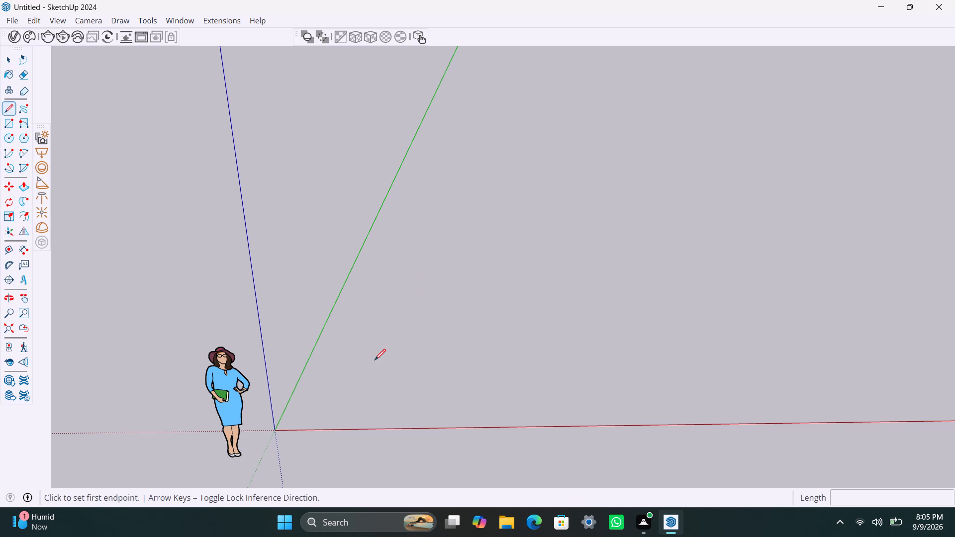
pyautogui.click(350, 401)
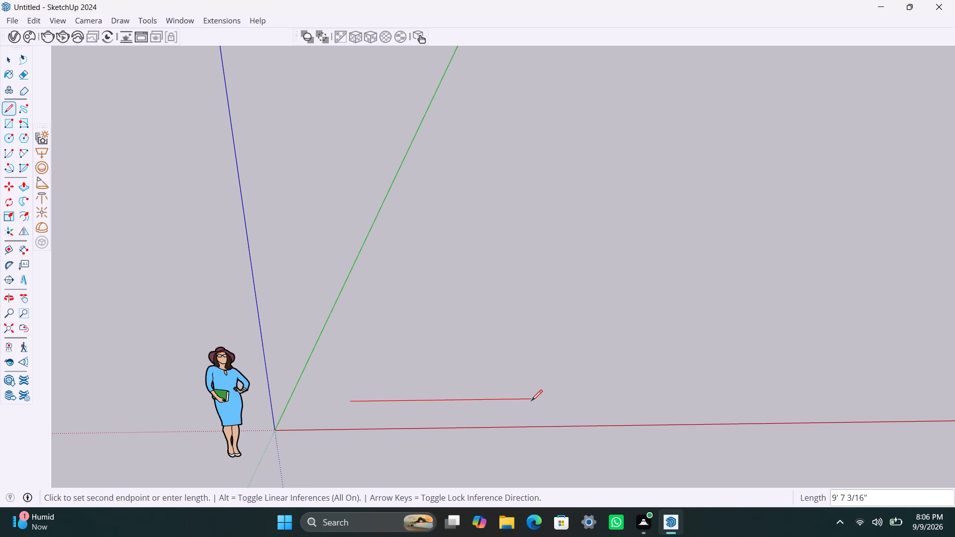
pyautogui.press('2')
pyautogui.write("8'")
pyautogui.press('Return')
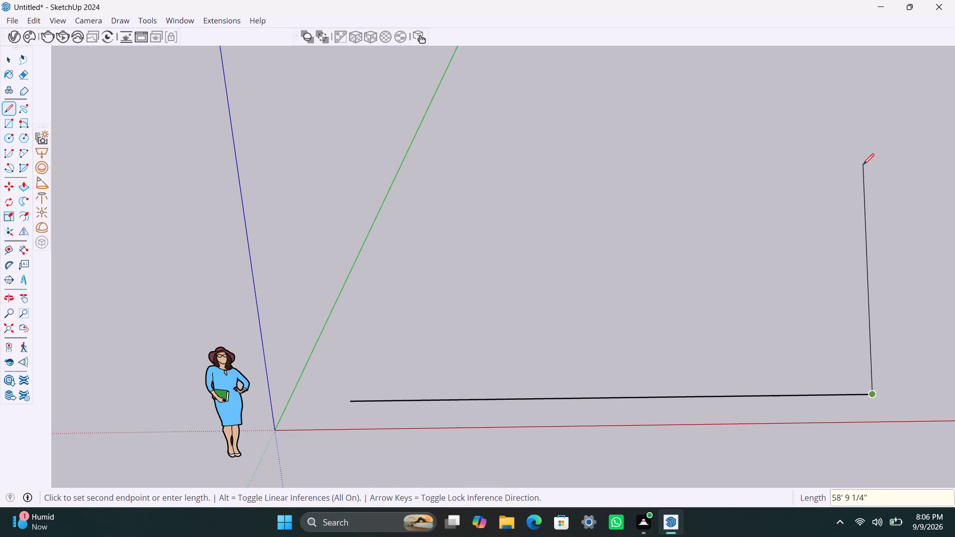
pyautogui.write('40\\')
pyautogui.press('Return')
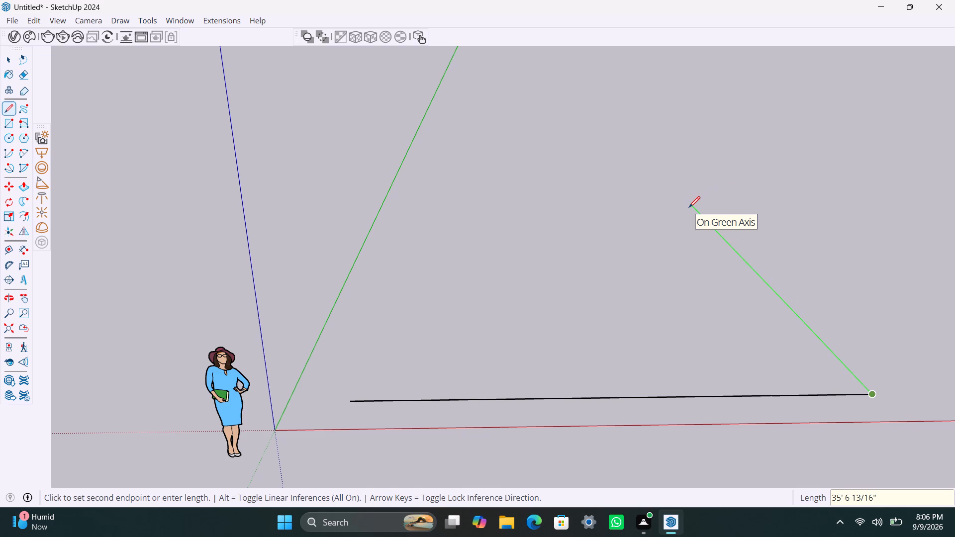
pyautogui.write('40')
pyautogui.press("'")
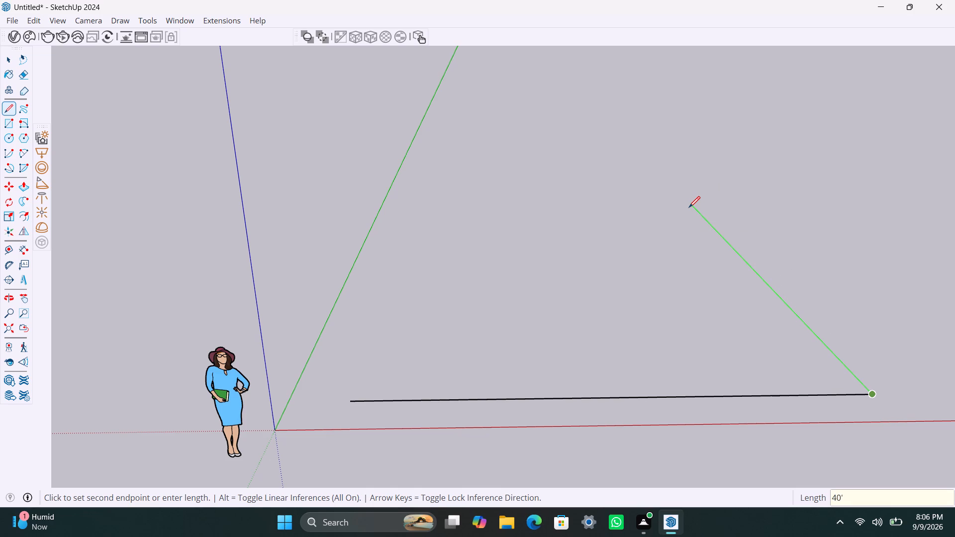
pyautogui.press('Return')
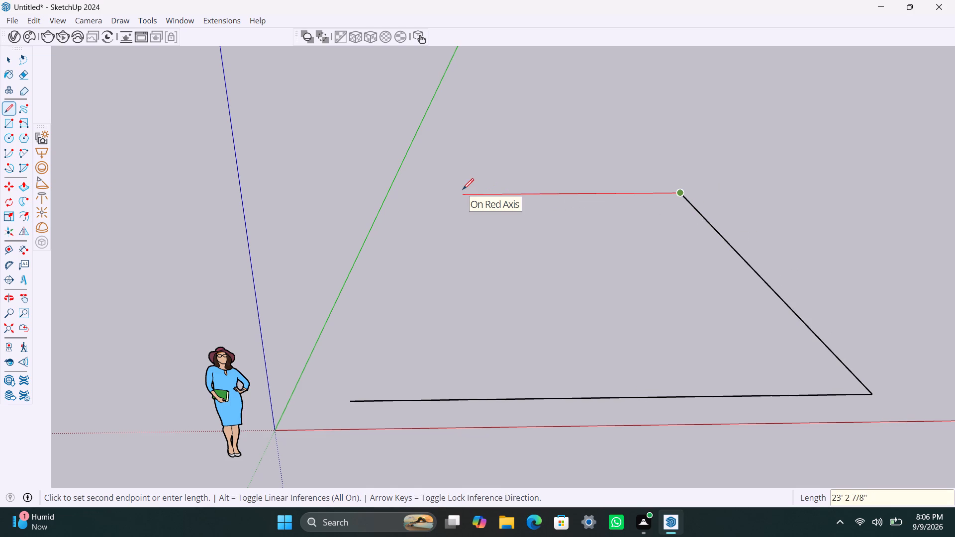
pyautogui.write("28'")
pyautogui.press('Return')
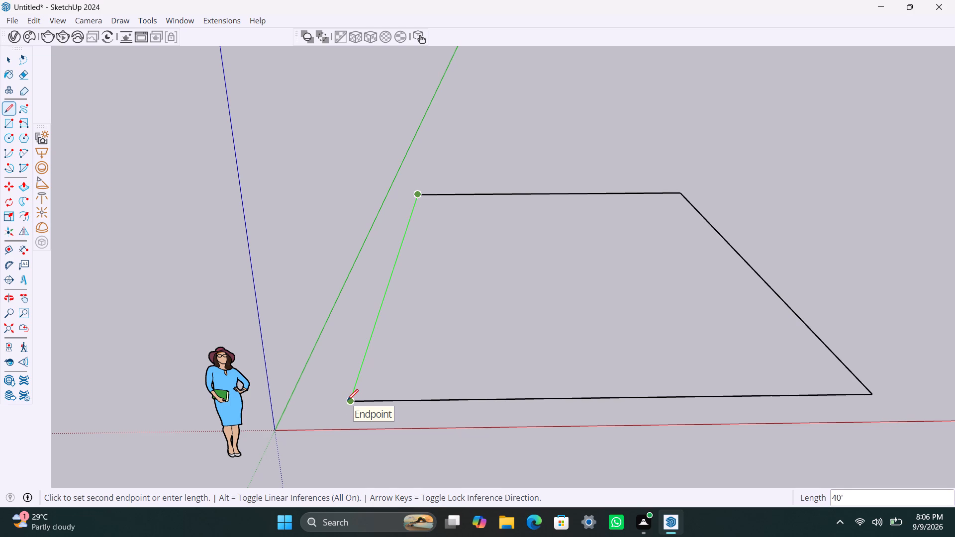
pyautogui.write("40'")
pyautogui.press('Return')
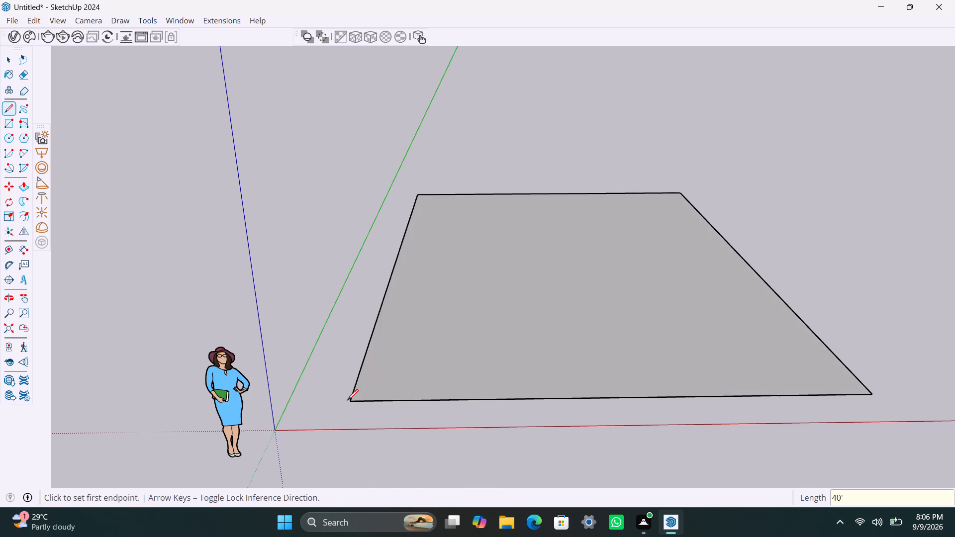
pyautogui.press('space')
# Select the rectangle's face with its bounding edges and make them a group.
pyautogui.scroll(-9, 541, 361)
pyautogui.moveTo(517, 373); pyautogui.dragTo(369, 418, button='middle')
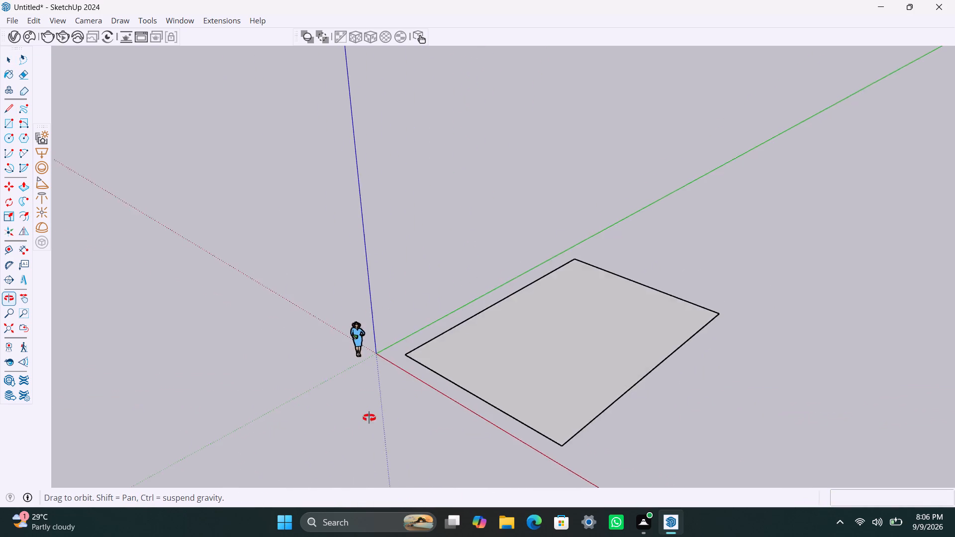
pyautogui.moveTo(369, 418); pyautogui.dragTo(417, 430, button='middle')
pyautogui.scroll(4, 523, 352)
pyautogui.doubleClick(548, 353)
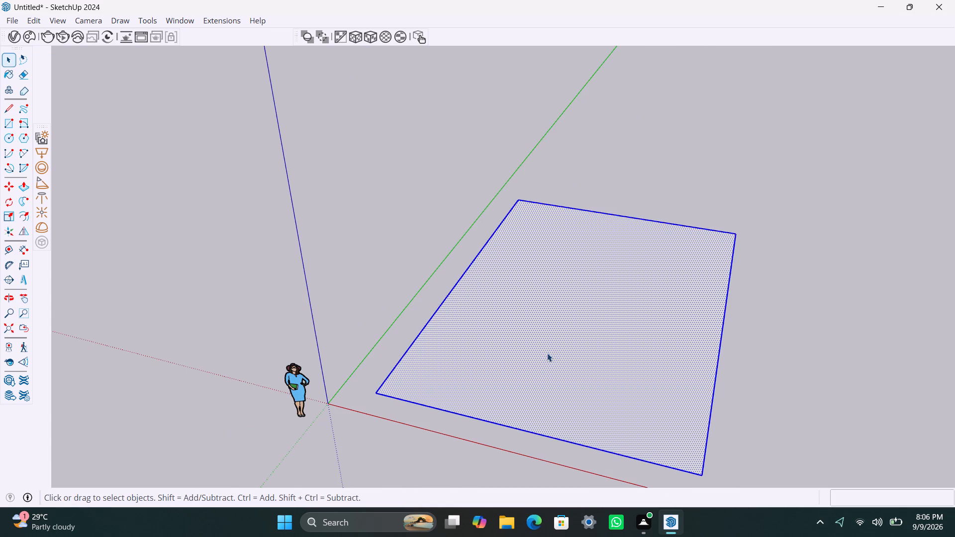
pyautogui.rightClick(547, 353)
pyautogui.click(629, 193)
# Inside the group, offset the rectangle's outline 9" inward to form the outer wall thickness, and close the group.
pyautogui.doubleClick(545, 352)
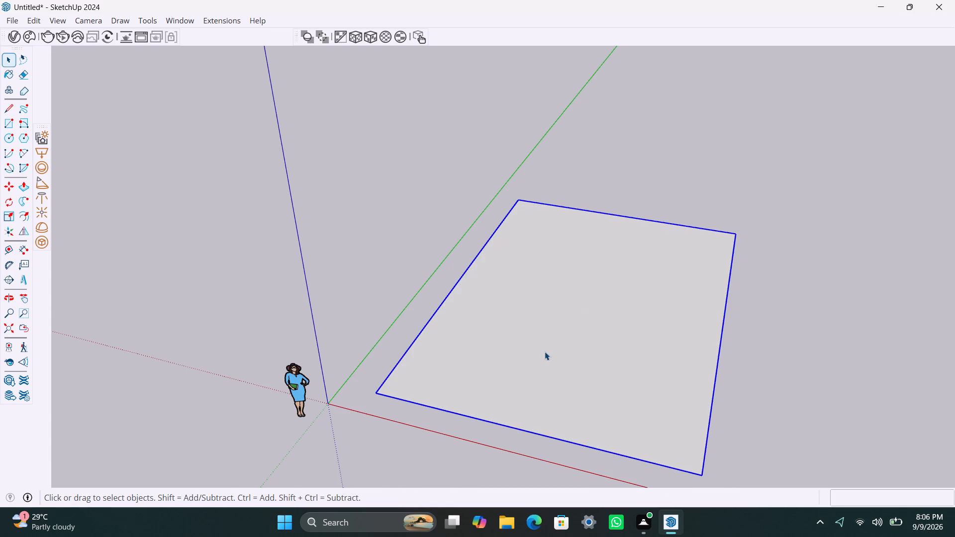
pyautogui.click(528, 335)
pyautogui.press('f')
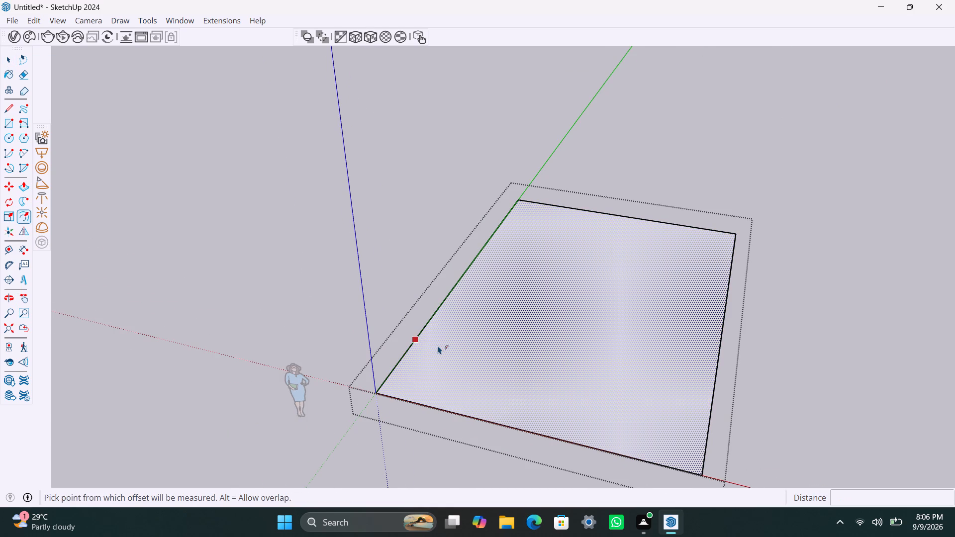
pyautogui.click(438, 346)
pyautogui.write('9"')
pyautogui.press('Return')
pyautogui.press('space')
pyautogui.click(843, 315)
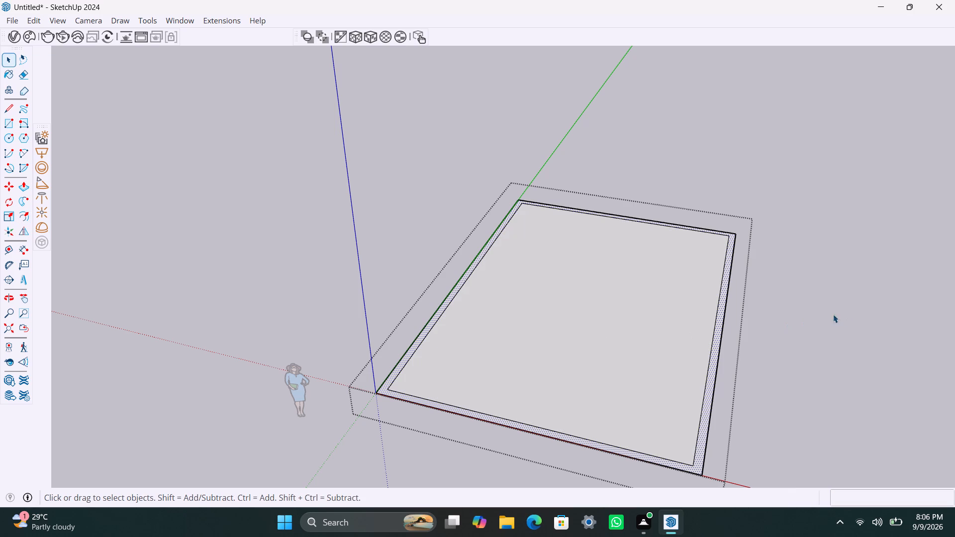
# Open the floor outline group for editing and select the inner floor face.
pyautogui.scroll(-3, 529, 291)
pyautogui.moveTo(517, 365); pyautogui.dragTo(561, 468, button='middle')
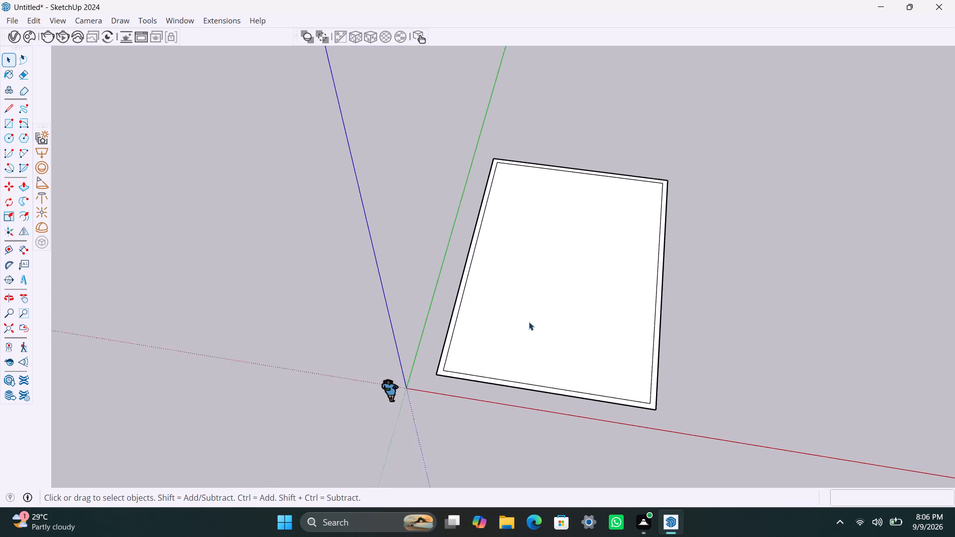
pyautogui.scroll(2, 529, 320)
pyautogui.moveTo(515, 344); pyautogui.dragTo(516, 399, button='middle')
pyautogui.scroll(1, 517, 274)
pyautogui.moveTo(464, 250); pyautogui.dragTo(373, 292, button='middle')
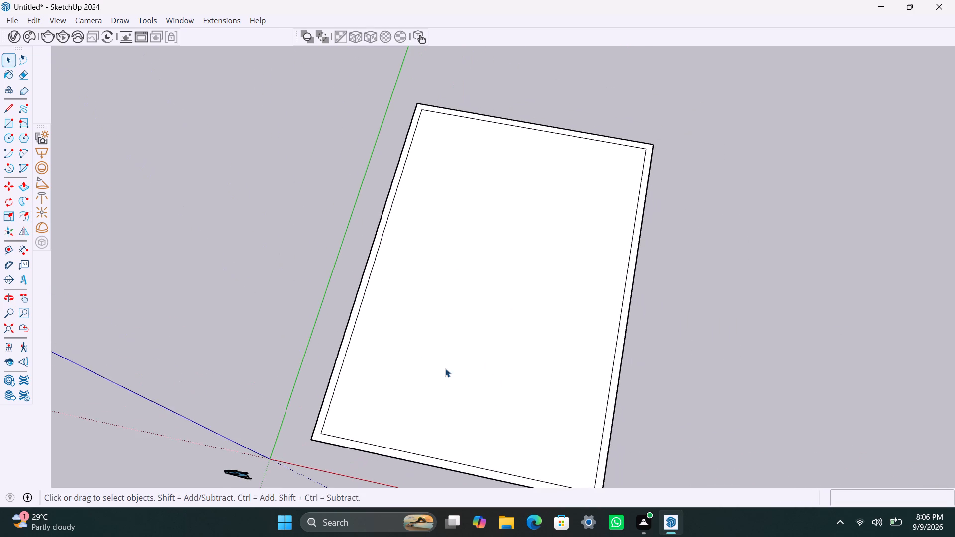
pyautogui.scroll(1, 445, 368)
pyautogui.moveTo(469, 398); pyautogui.dragTo(502, 404, button='middle')
pyautogui.scroll(-2, 494, 347)
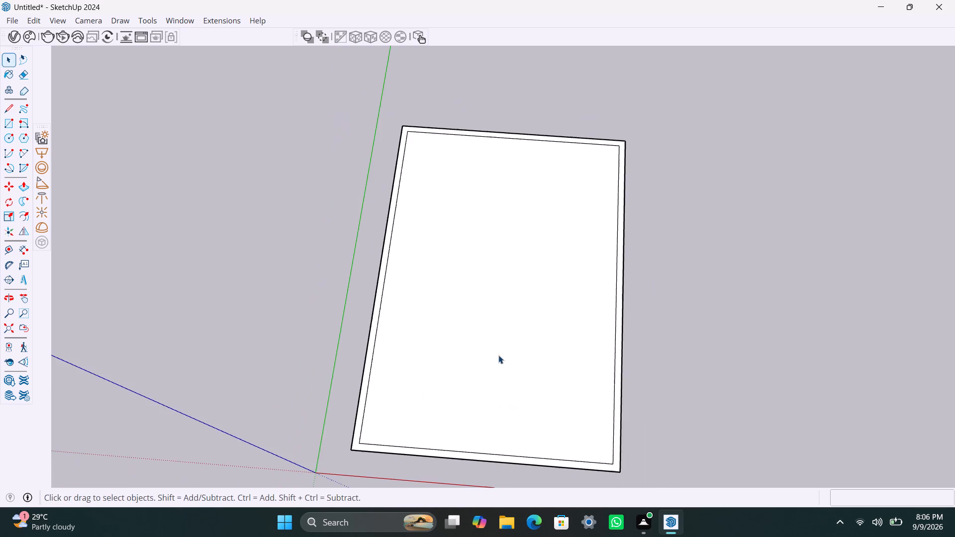
pyautogui.moveTo(505, 371); pyautogui.dragTo(523, 386, button='middle')
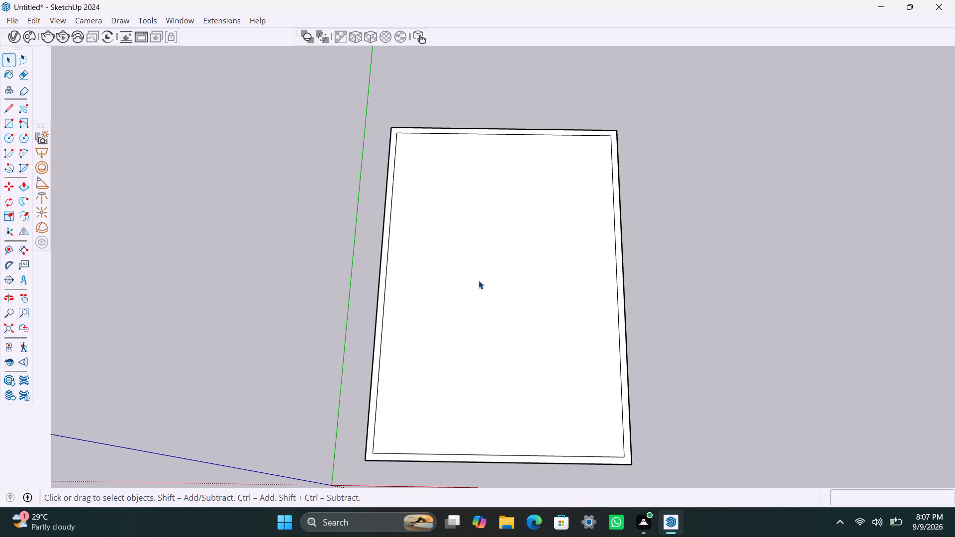
pyautogui.doubleClick(460, 261)
pyautogui.click(455, 261)
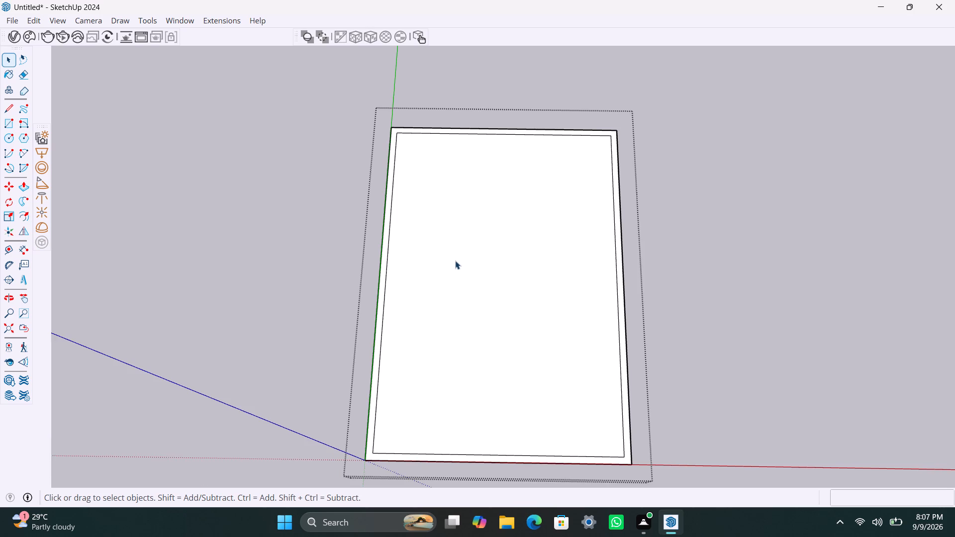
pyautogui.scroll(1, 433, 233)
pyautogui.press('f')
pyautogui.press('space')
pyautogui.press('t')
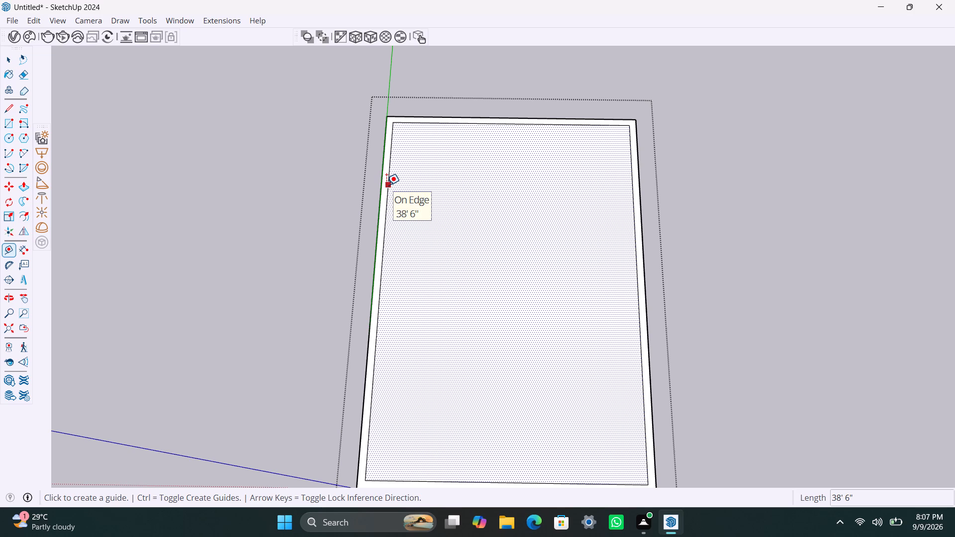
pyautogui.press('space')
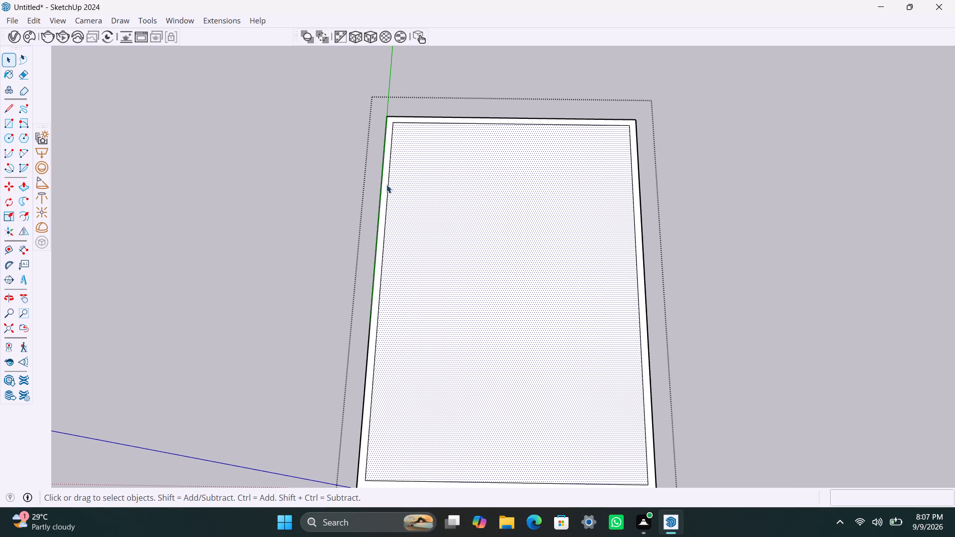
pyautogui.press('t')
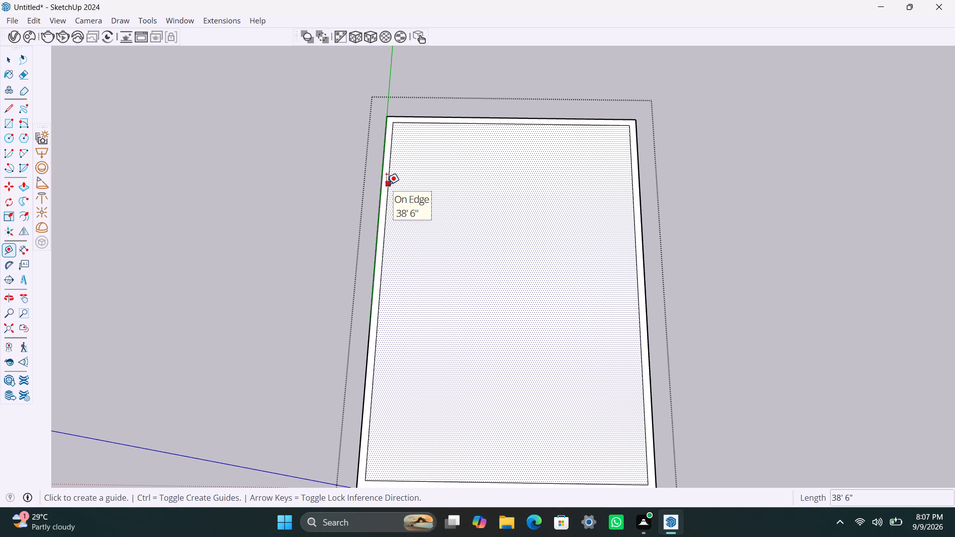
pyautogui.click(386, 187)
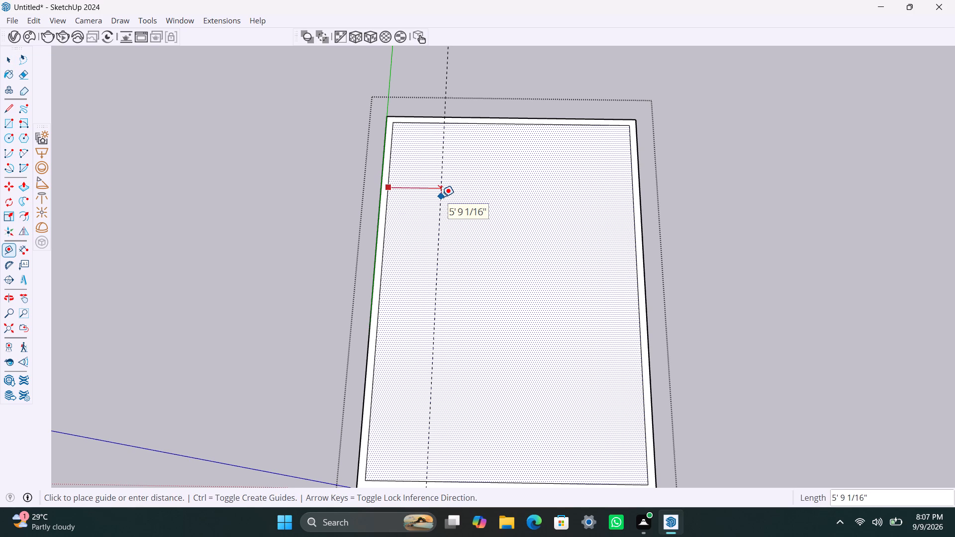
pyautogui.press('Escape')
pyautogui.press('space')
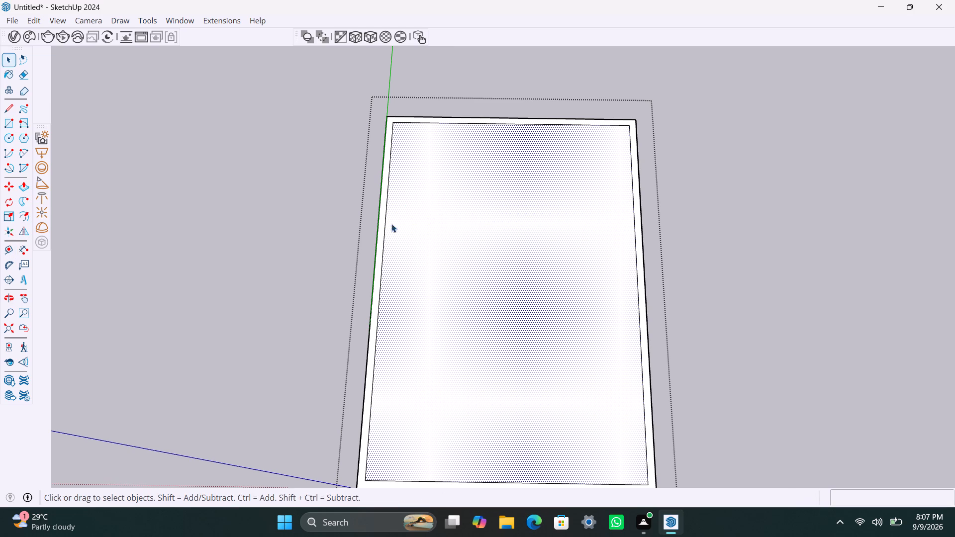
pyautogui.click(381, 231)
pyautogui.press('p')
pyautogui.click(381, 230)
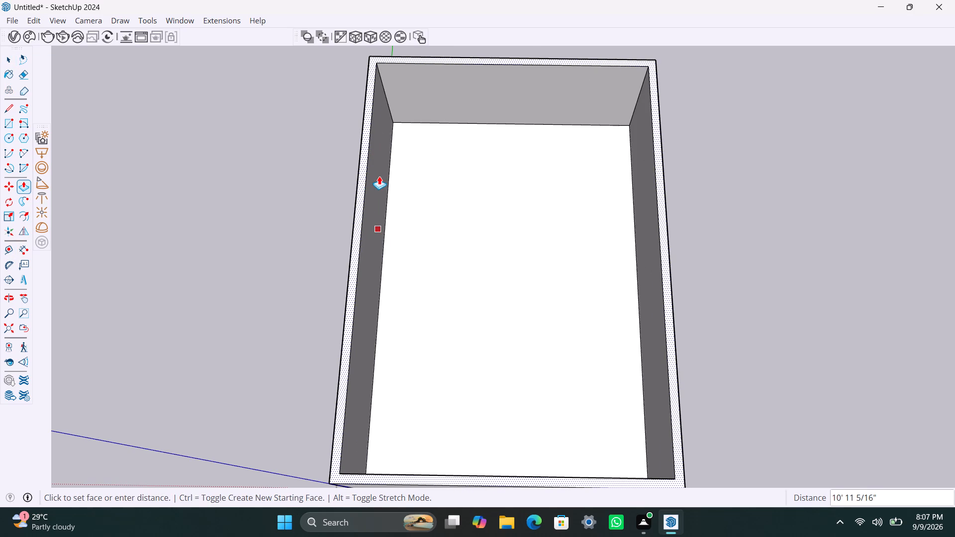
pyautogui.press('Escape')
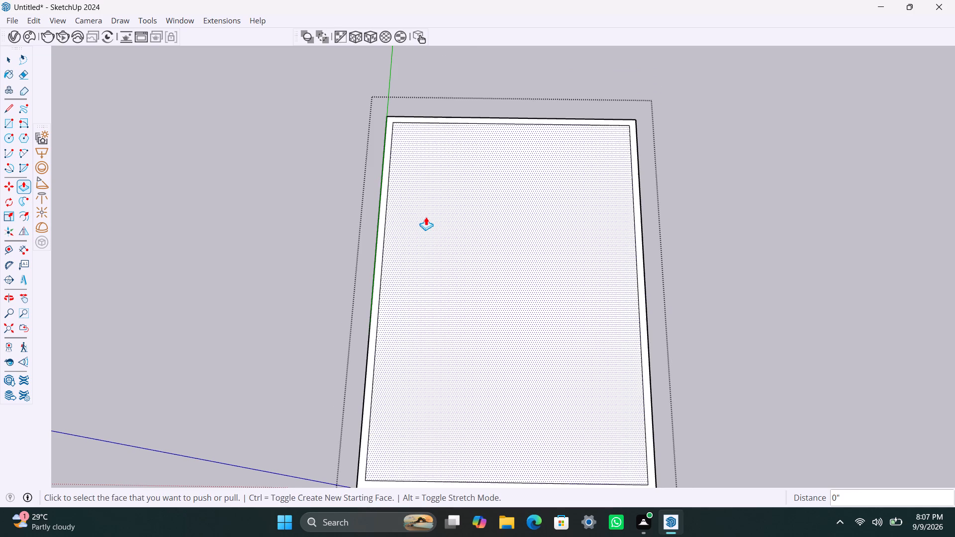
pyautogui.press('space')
# Place a Tape Measure guide 7' inward from the inner edge of the long wall along the green axis.
pyautogui.scroll(-2, 409, 326)
pyautogui.moveTo(431, 348); pyautogui.dragTo(419, 270, button='middle')
pyautogui.scroll(1, 413, 282)
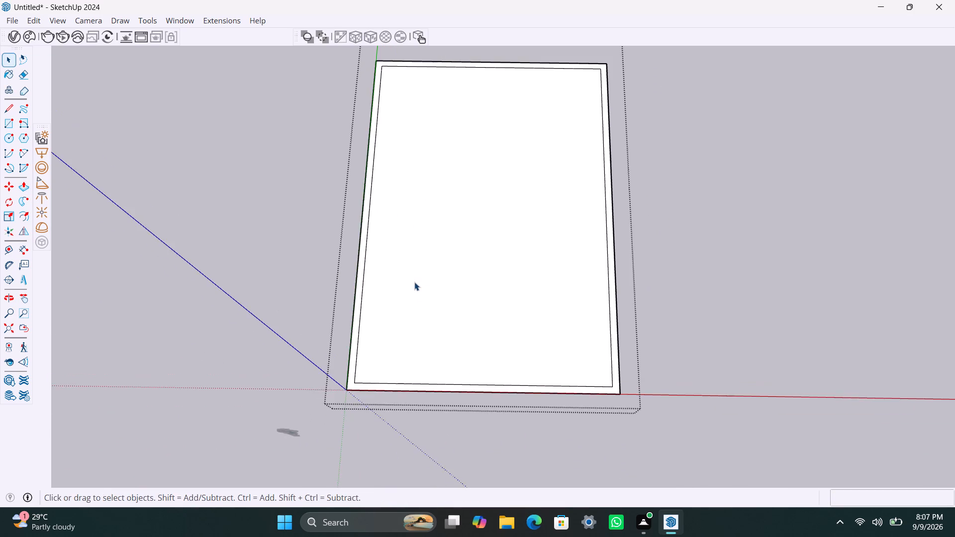
pyautogui.moveTo(422, 288); pyautogui.dragTo(405, 331, button='middle')
pyautogui.scroll(-1, 407, 262)
pyautogui.moveTo(408, 279); pyautogui.dragTo(412, 317, button='middle')
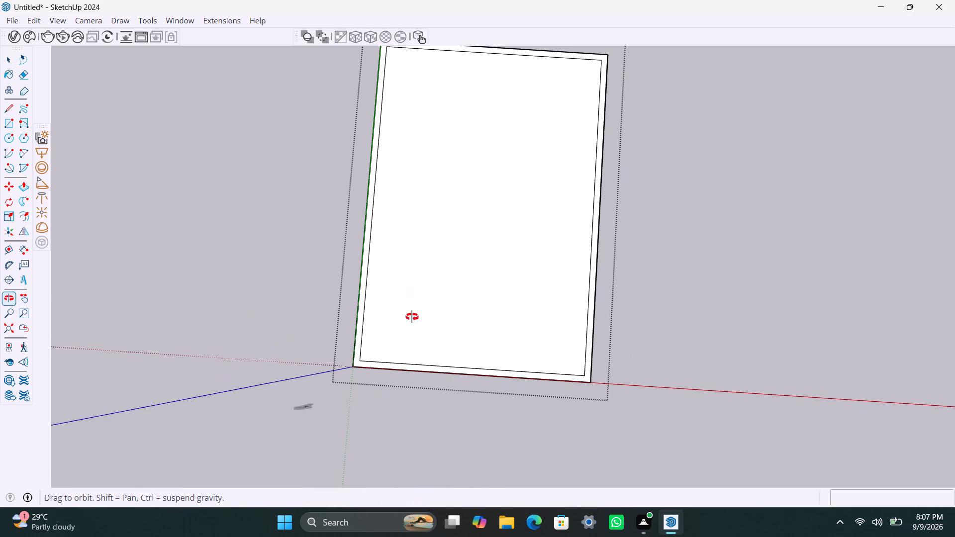
pyautogui.moveTo(412, 317); pyautogui.dragTo(417, 353, button='middle')
pyautogui.moveTo(423, 307); pyautogui.dragTo(431, 322, button='middle')
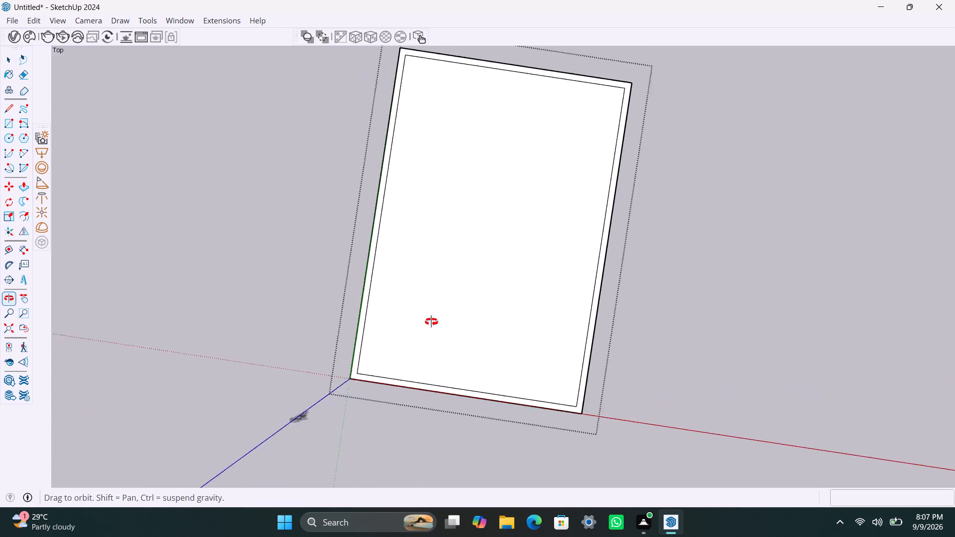
pyautogui.moveTo(431, 322); pyautogui.dragTo(439, 329, button='middle')
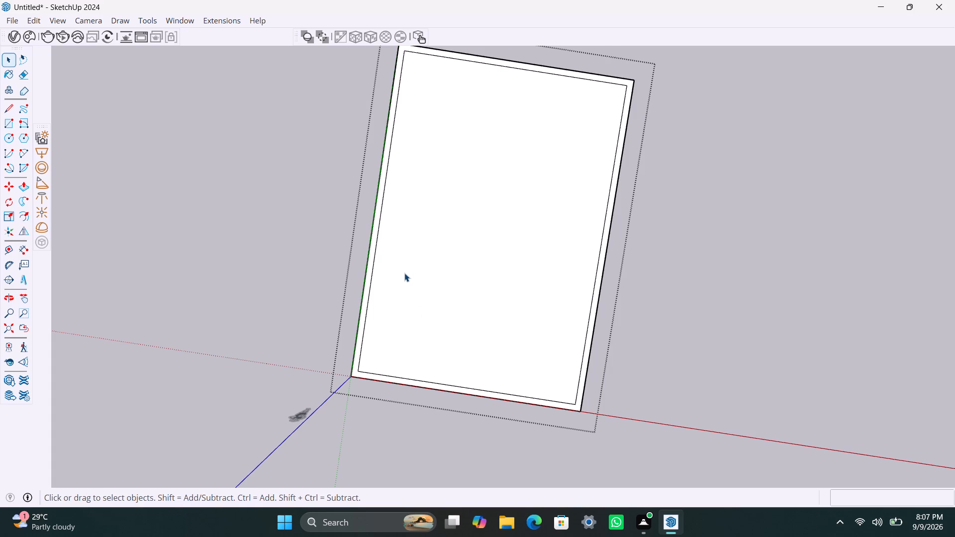
pyautogui.press('t')
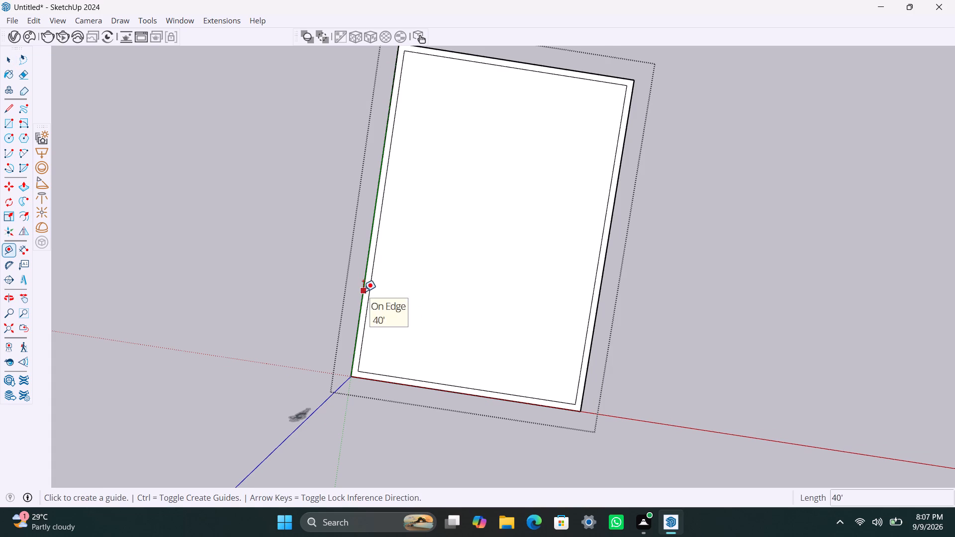
pyautogui.click(367, 290)
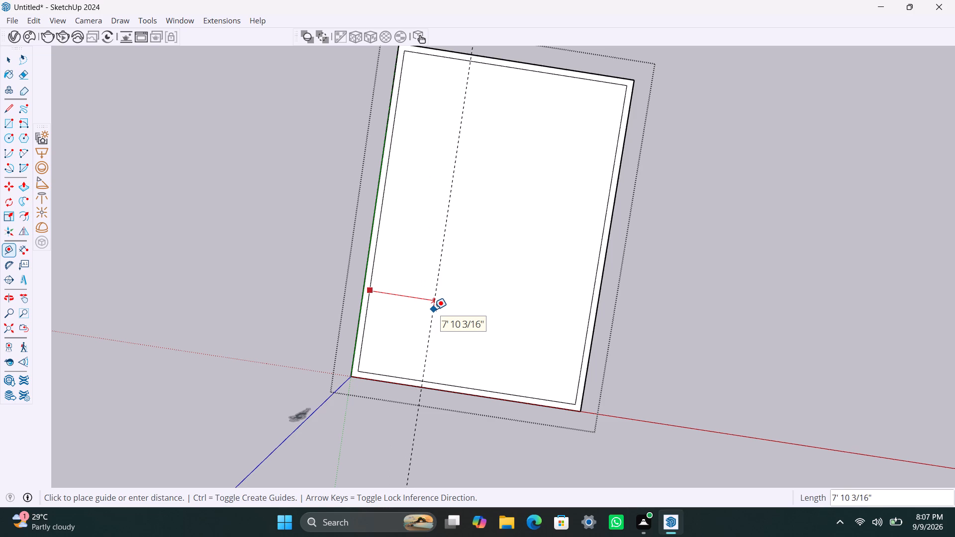
pyautogui.write("7'")
pyautogui.press('Return')
pyautogui.press('space')
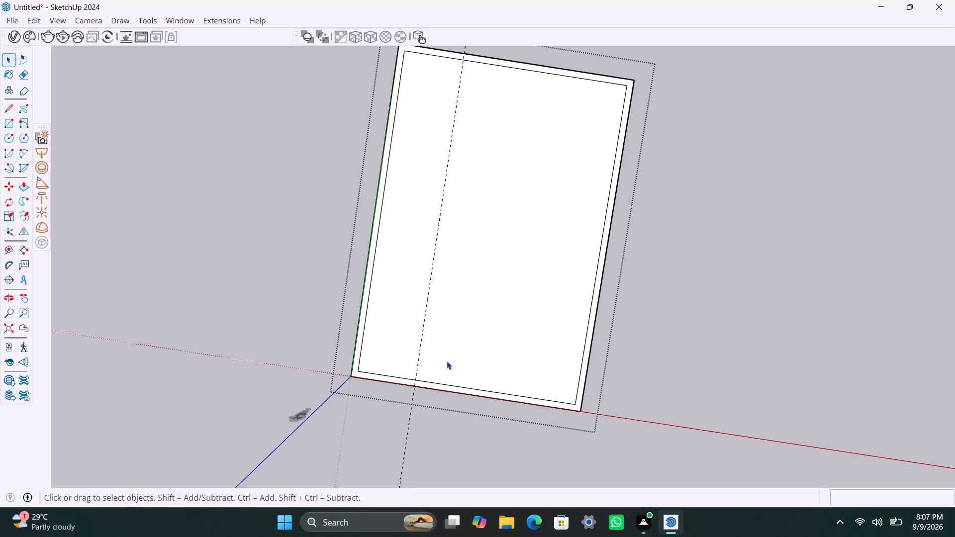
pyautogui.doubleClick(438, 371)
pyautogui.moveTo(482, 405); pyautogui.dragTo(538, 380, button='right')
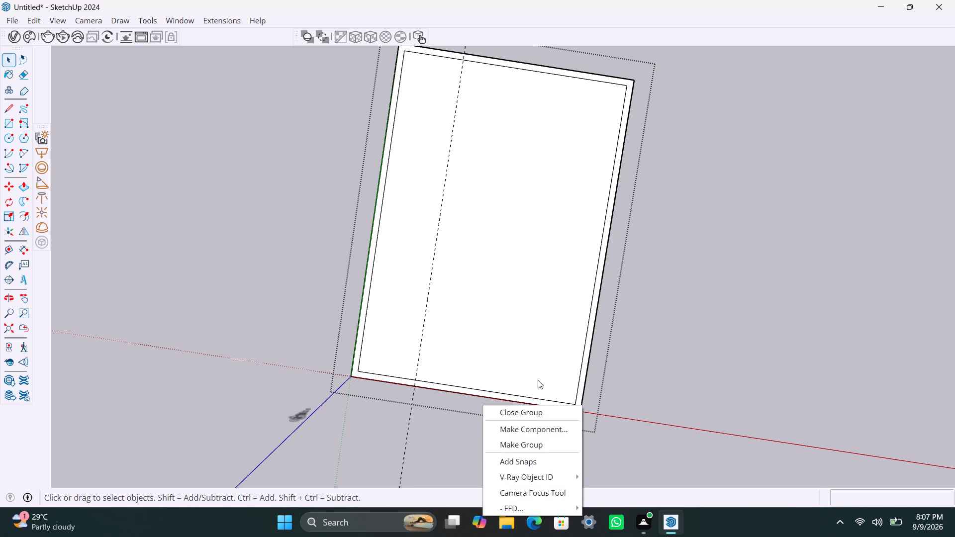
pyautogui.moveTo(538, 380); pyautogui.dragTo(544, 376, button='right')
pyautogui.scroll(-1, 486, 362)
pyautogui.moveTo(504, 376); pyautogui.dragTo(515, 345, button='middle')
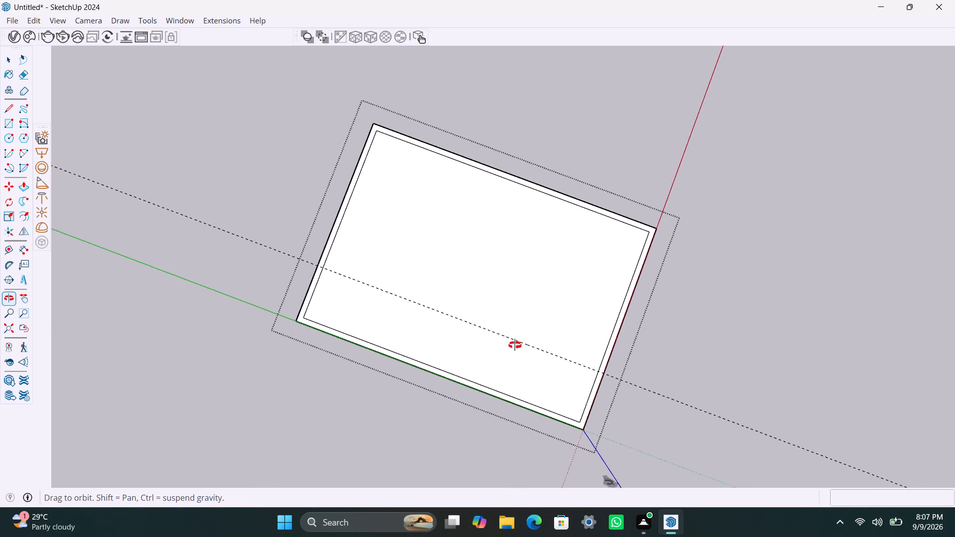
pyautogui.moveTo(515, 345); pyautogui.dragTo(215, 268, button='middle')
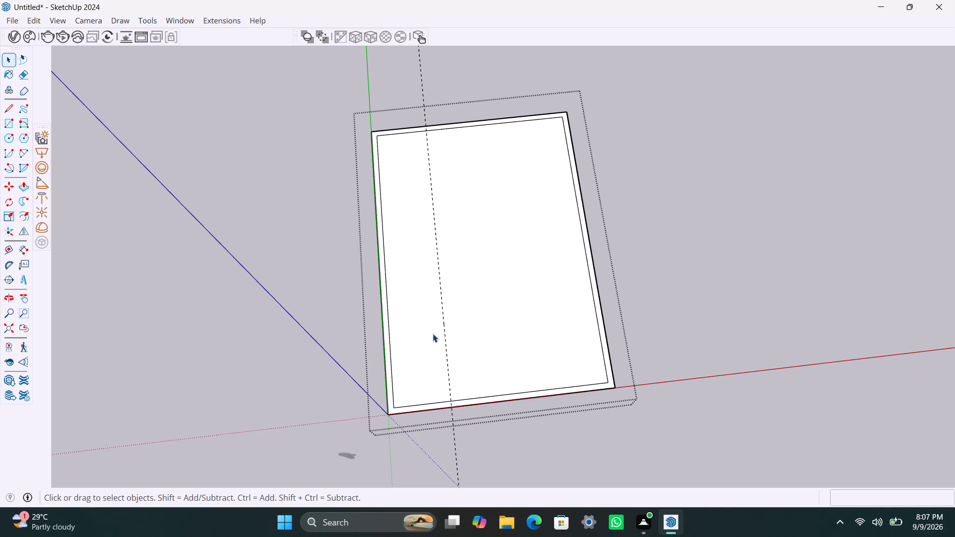
# Place a guide 12' inward from the inner edge of the far short wall, opposite the red axis.
pyautogui.scroll(-3, 481, 286)
pyautogui.moveTo(478, 347); pyautogui.dragTo(470, 358, button='middle')
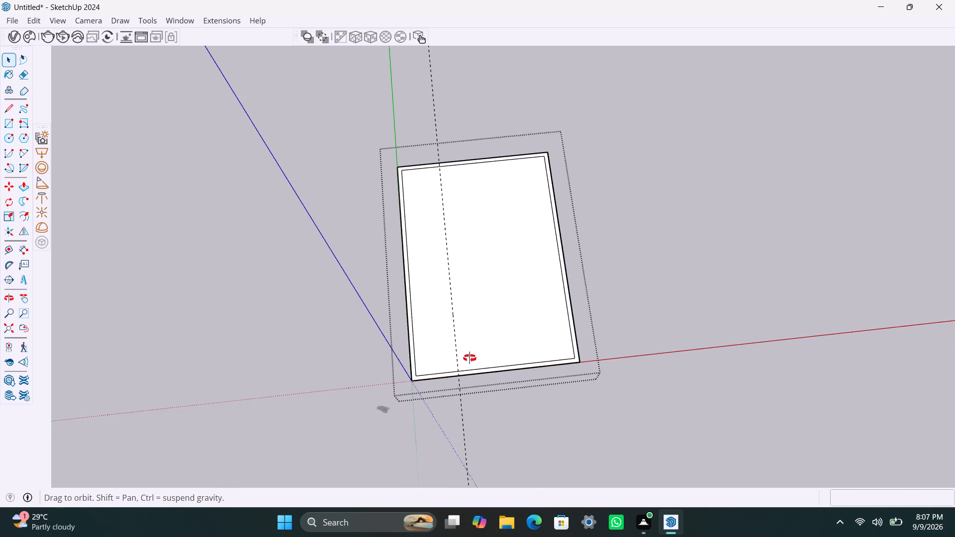
pyautogui.moveTo(470, 358); pyautogui.dragTo(447, 404, button='middle')
pyautogui.scroll(4, 450, 180)
pyautogui.keyDown('shift'); pyautogui.moveTo(442, 176); pyautogui.dragTo(424, 242, button='middle'); pyautogui.keyUp('shift')
pyautogui.scroll(3, 403, 210)
pyautogui.press('t')
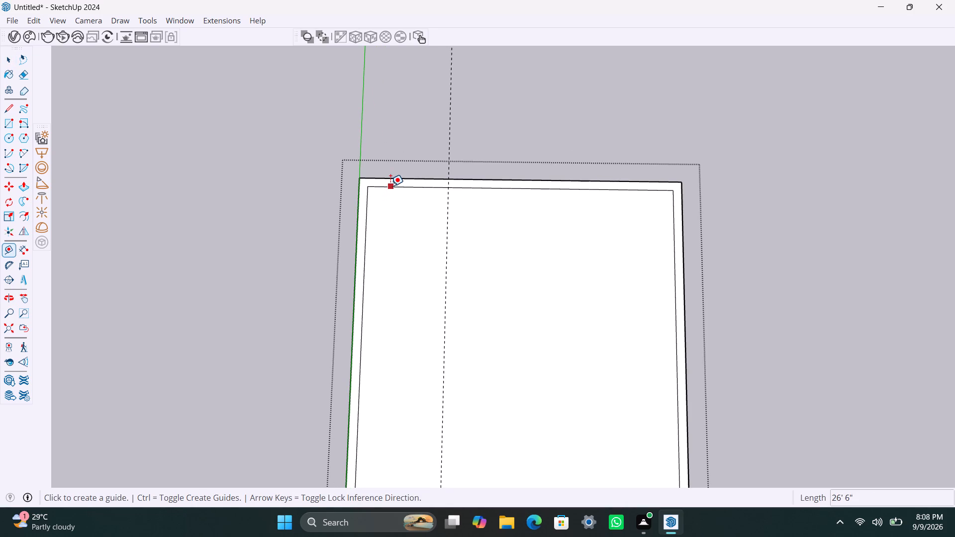
pyautogui.moveTo(390, 185); pyautogui.dragTo(390, 196)
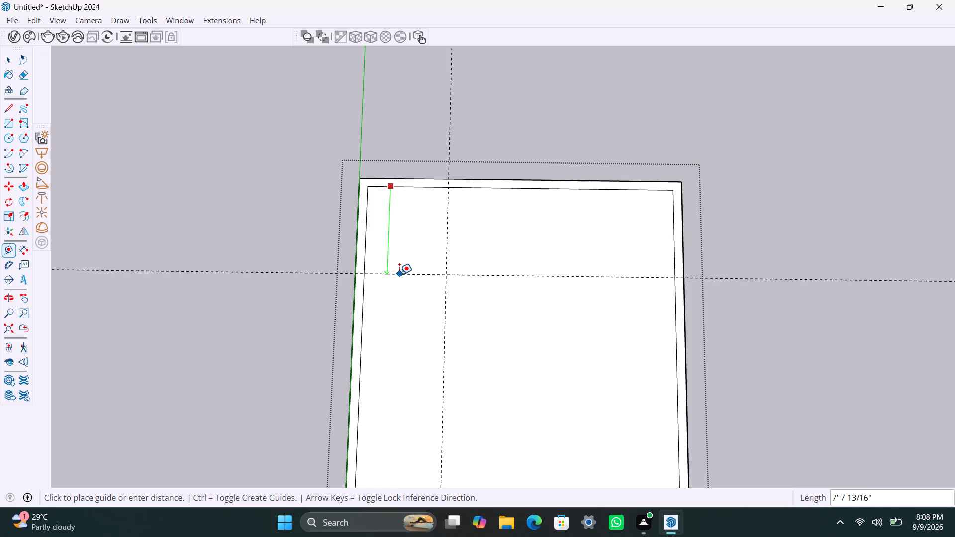
pyautogui.write("12'")
pyautogui.press('Return')
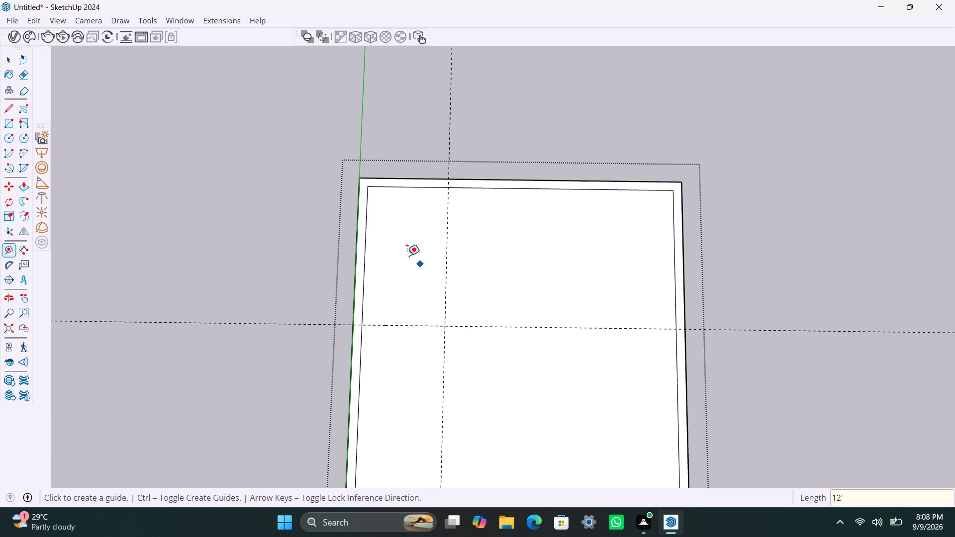
# Place a guide 11' from the green-axis wall's inner edge and a parallel one 4.5" beyond it to mark a partition.
pyautogui.click(362, 242)
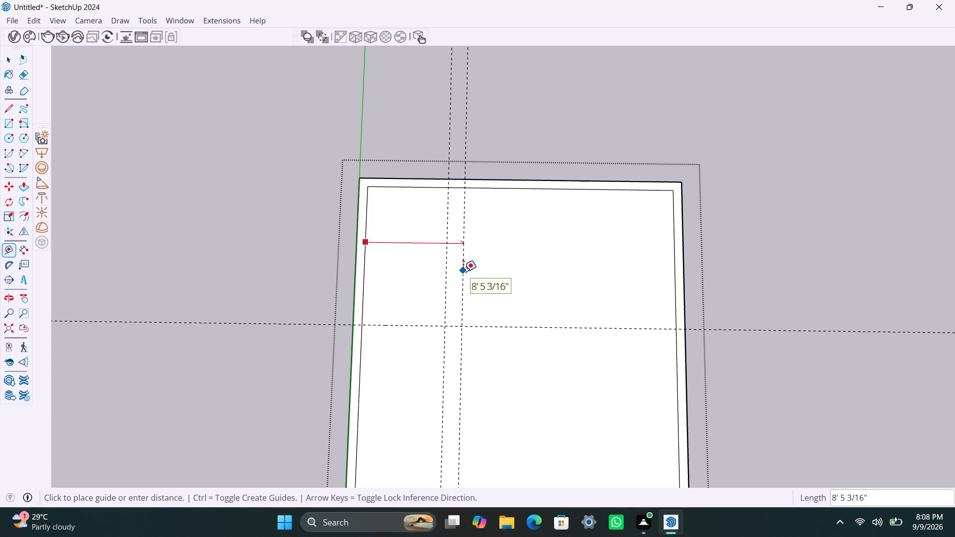
pyautogui.write("11'")
pyautogui.press('Return')
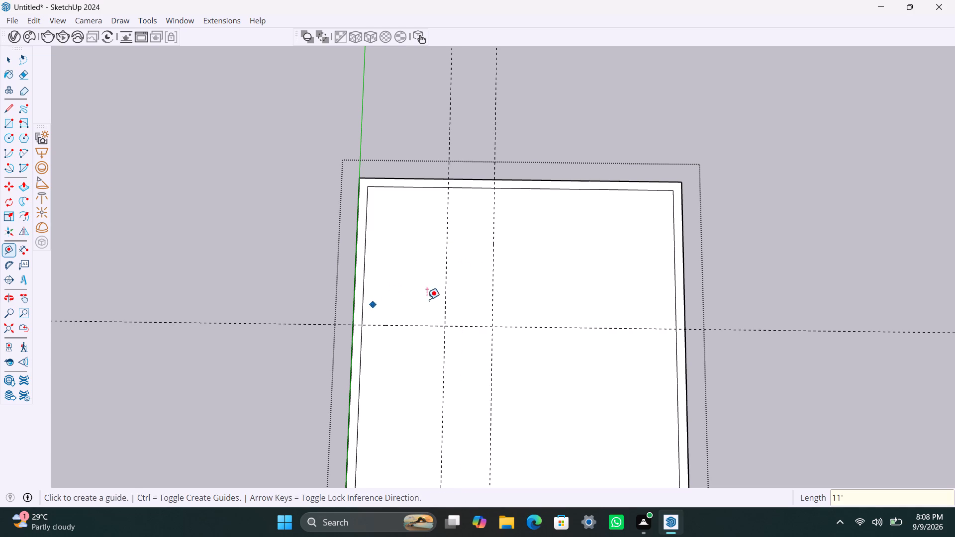
pyautogui.click(496, 256)
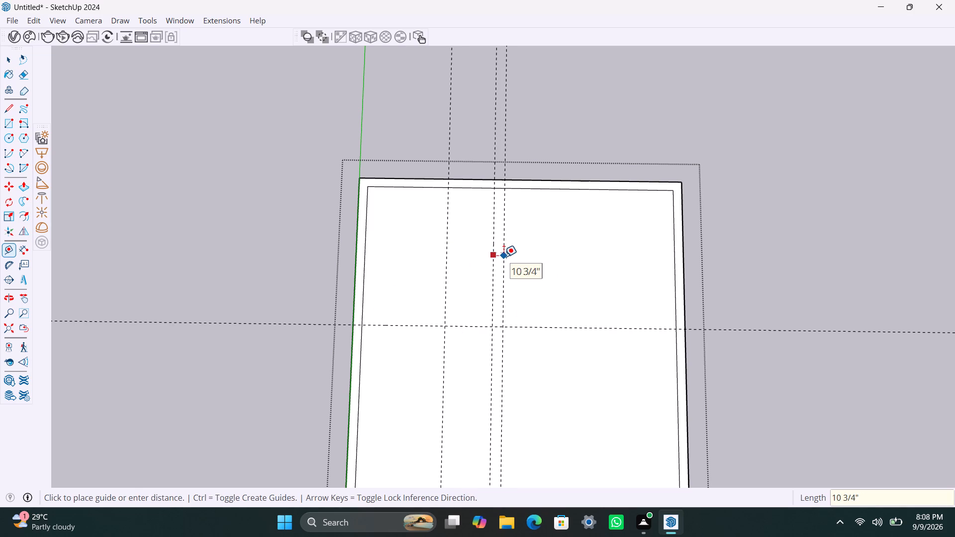
pyautogui.press('4')
pyautogui.write('.5"')
pyautogui.press('Return')
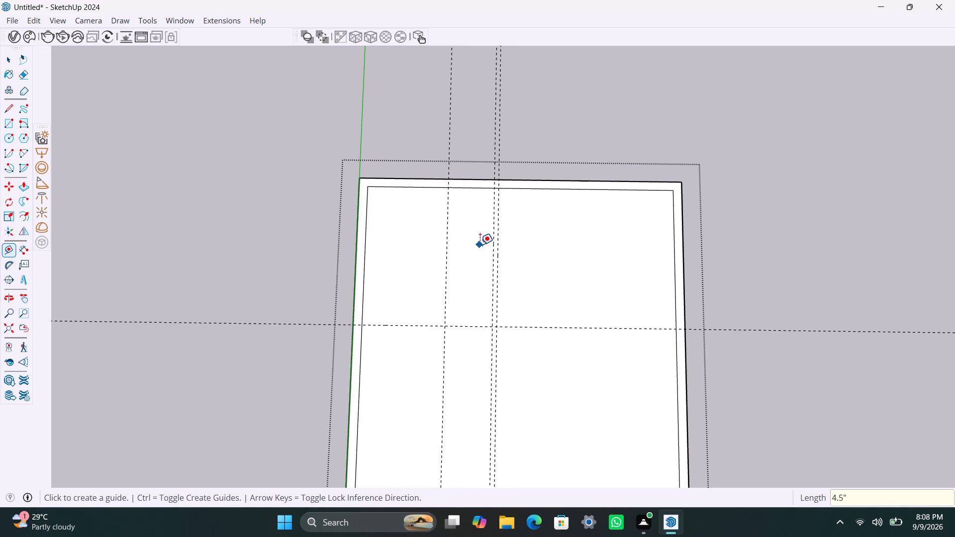
# Place a guide 4'6" beyond the partition's second guide and another 4.5" past that to mark a second partition.
pyautogui.click(496, 240)
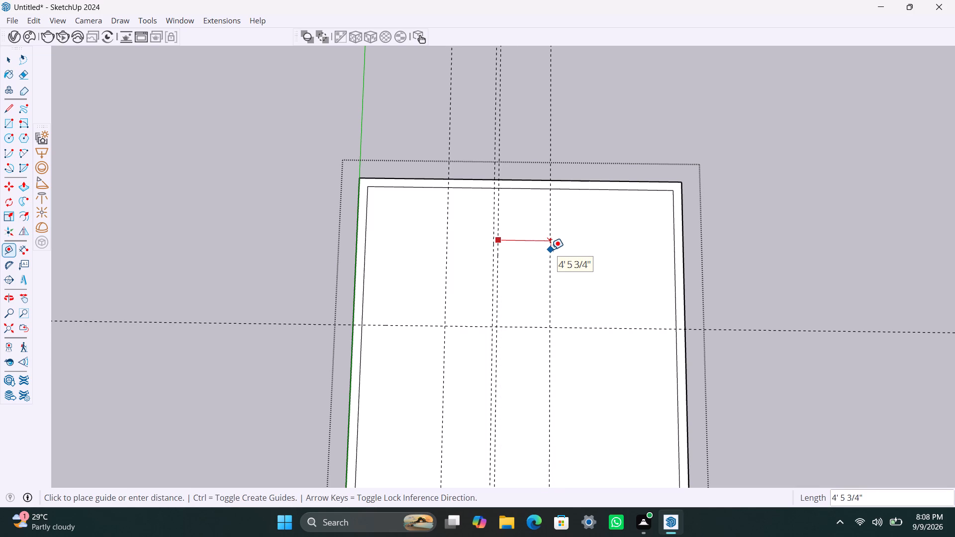
pyautogui.write('4\'6"')
pyautogui.press('Return')
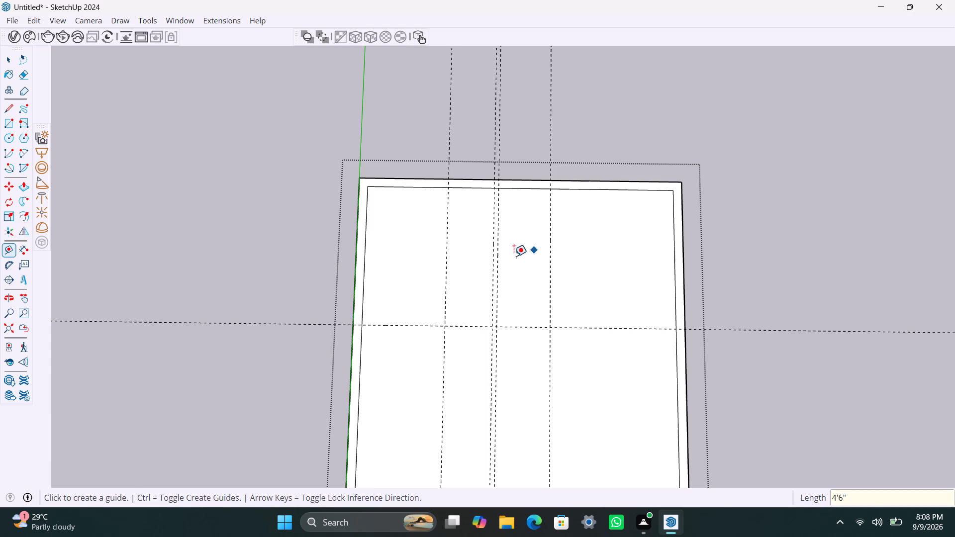
pyautogui.click(551, 256)
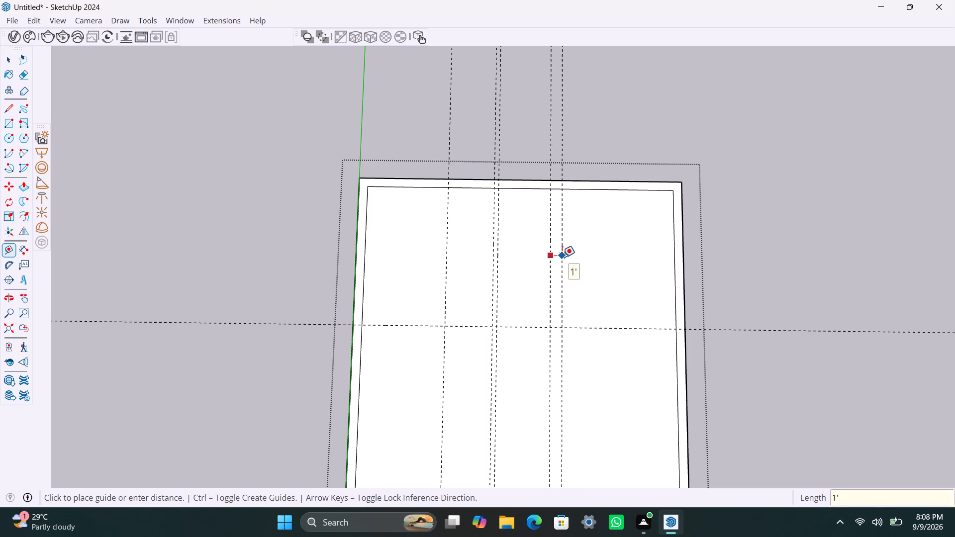
pyautogui.write('4.5"')
pyautogui.press('Return')
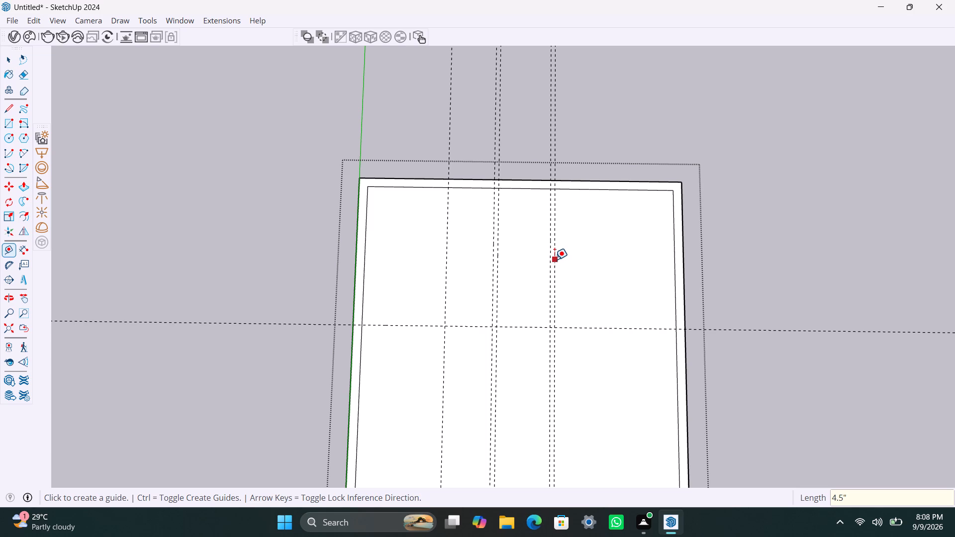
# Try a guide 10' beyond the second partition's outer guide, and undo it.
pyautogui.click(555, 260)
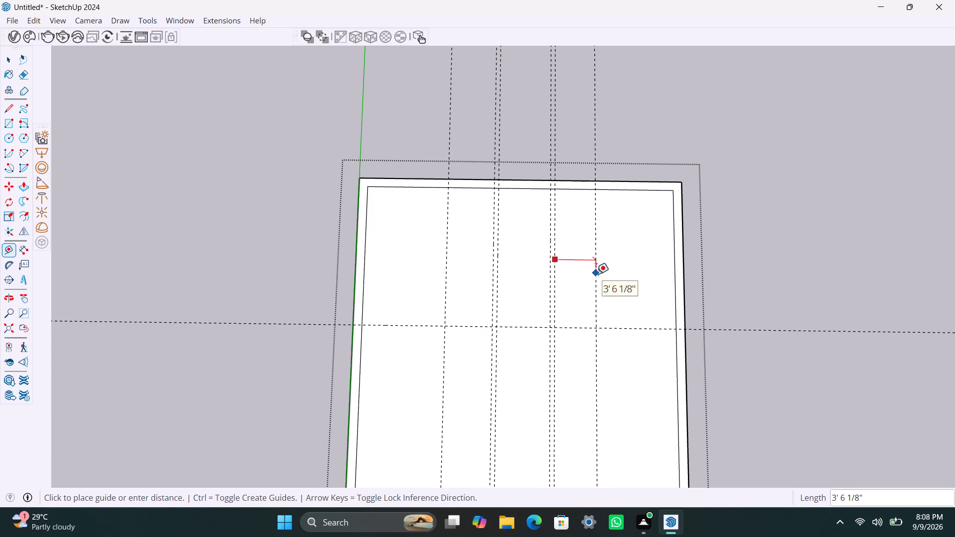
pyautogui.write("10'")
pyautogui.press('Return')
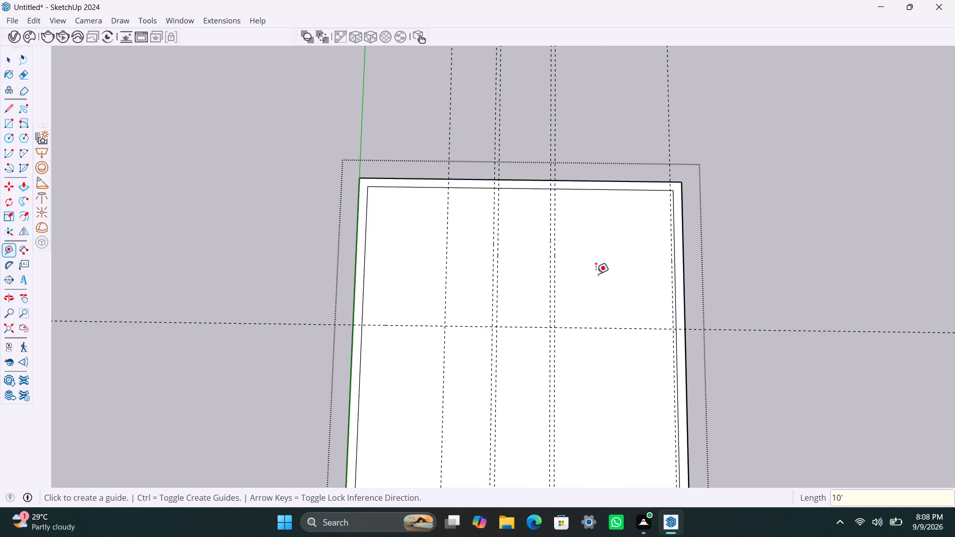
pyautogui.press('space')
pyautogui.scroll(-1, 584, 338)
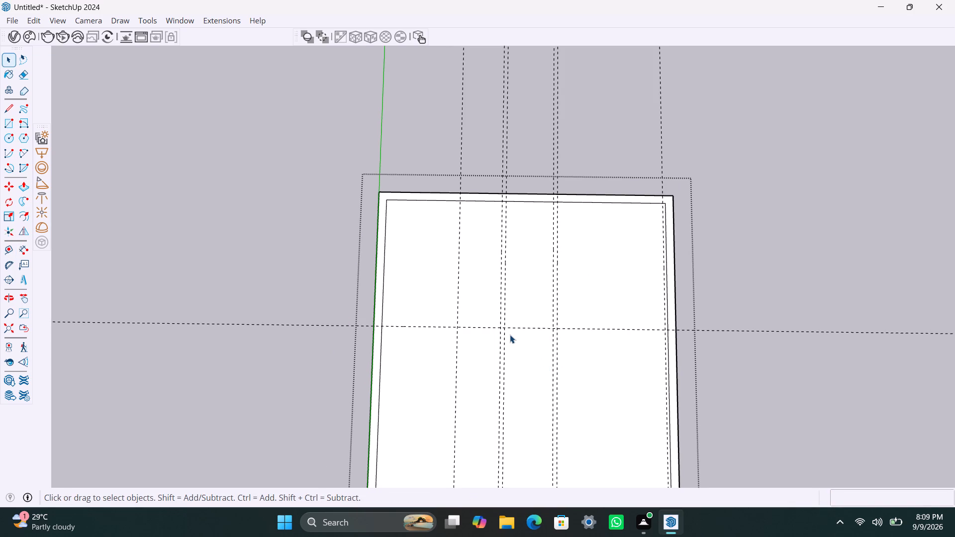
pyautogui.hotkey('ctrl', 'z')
# Place a parallel guide 4.5" beyond the 12' cross guide, away from the far wall, to mark the cross partition's thickness.
pyautogui.scroll(-3, 475, 337)
pyautogui.keyDown('shift'); pyautogui.moveTo(427, 311); pyautogui.dragTo(427, 237, button='middle'); pyautogui.keyUp('shift')
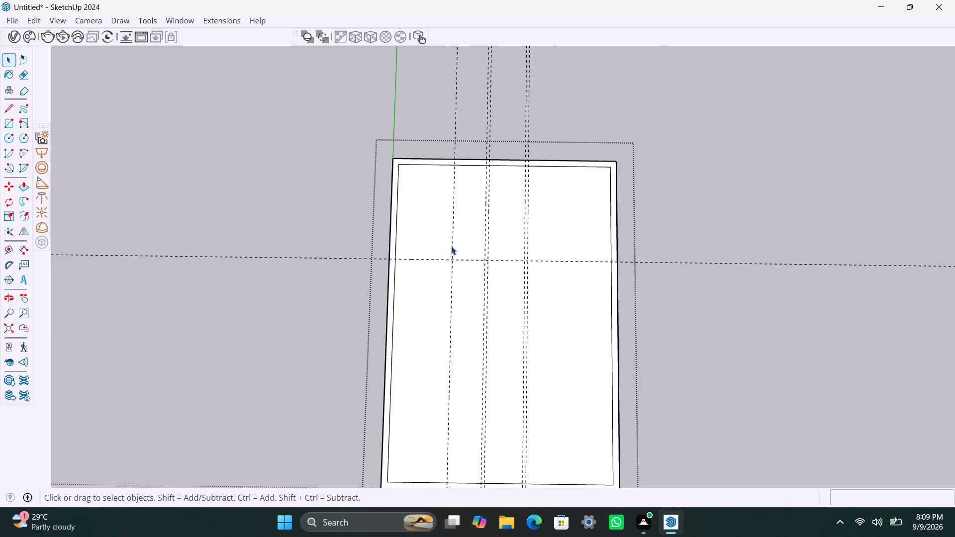
pyautogui.scroll(2, 439, 212)
pyautogui.scroll(1, 403, 138)
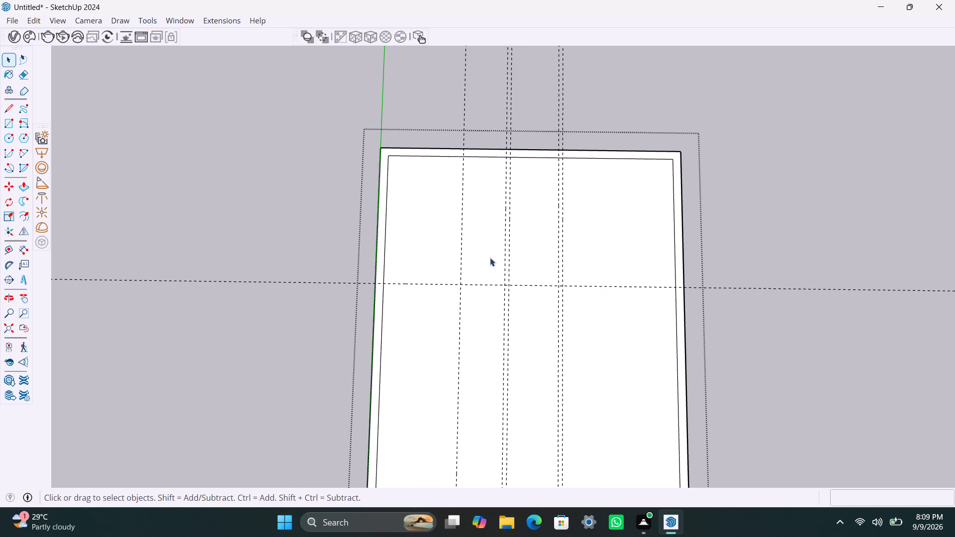
pyautogui.scroll(-1, 503, 239)
pyautogui.scroll(2, 505, 236)
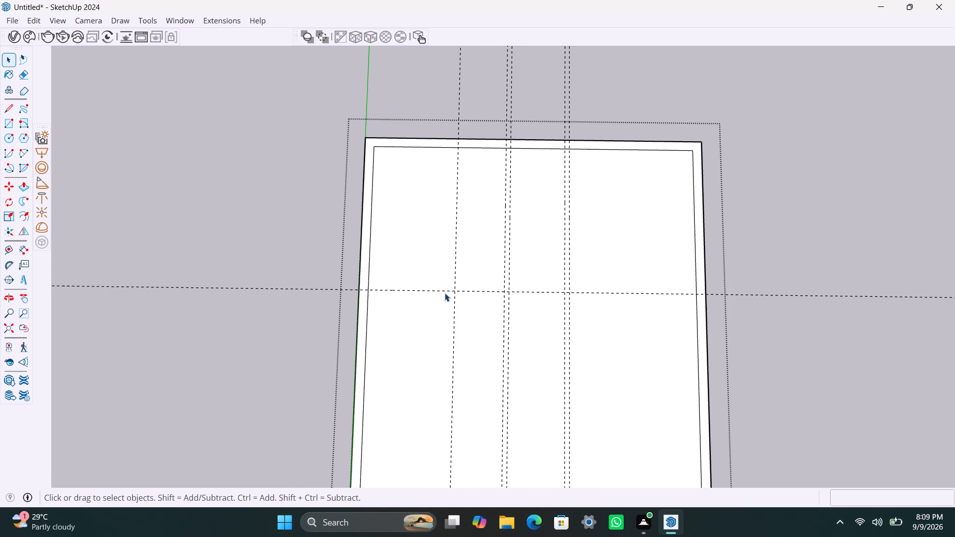
pyautogui.press('t')
pyautogui.moveTo(429, 289); pyautogui.dragTo(429, 303)
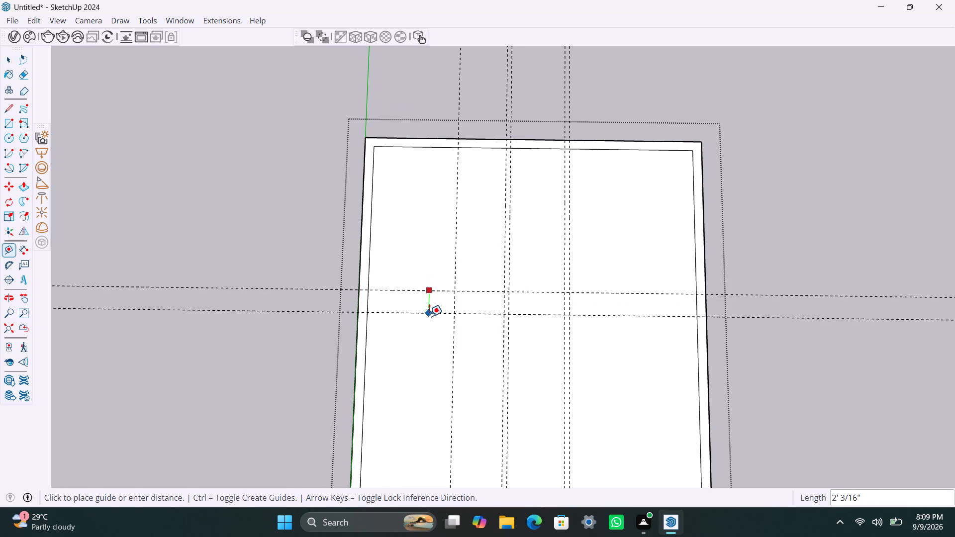
pyautogui.write('4.5"')
pyautogui.press('Return')
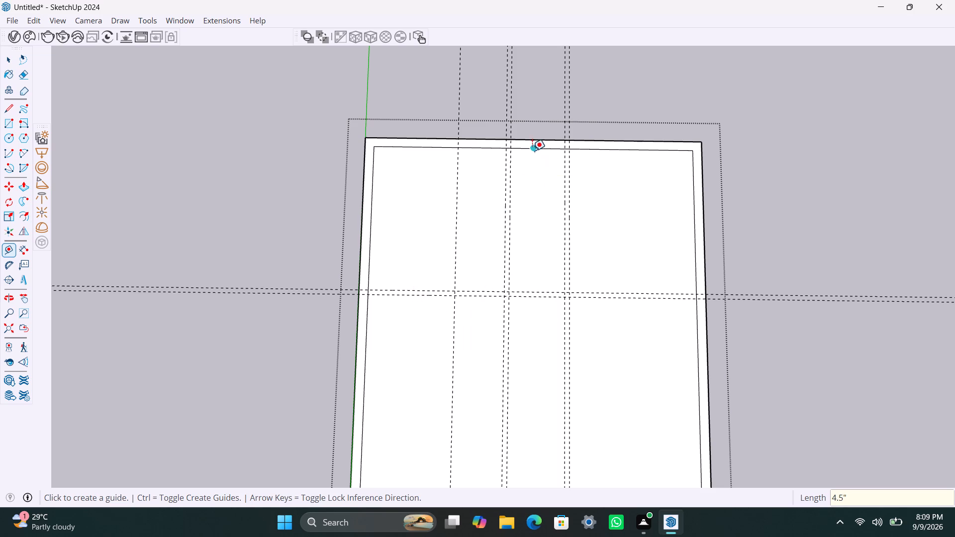
# Place a guide 7'6" inward from the far short wall's inner edge.
pyautogui.moveTo(531, 146); pyautogui.dragTo(528, 155)
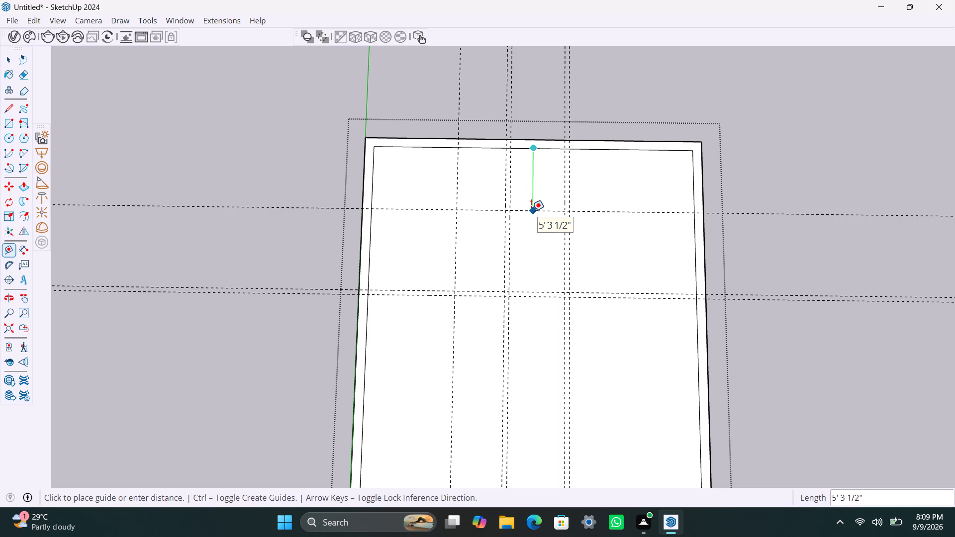
pyautogui.write('7\'6"')
pyautogui.press('Return')
# Place a parallel guide 4.5" beyond the 7'6" guide, away from the far wall, to mark the partition's thickness.
pyautogui.click(531, 237)
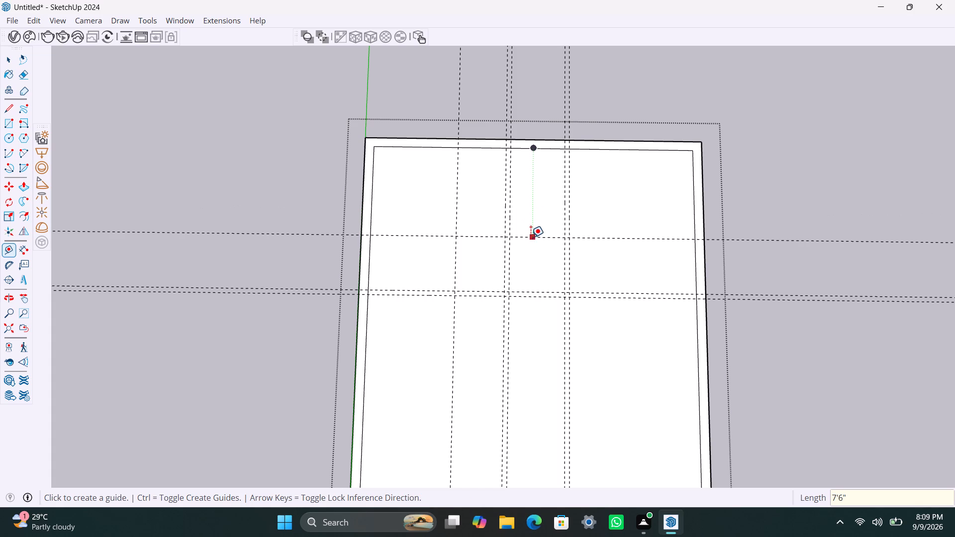
pyautogui.press('Escape')
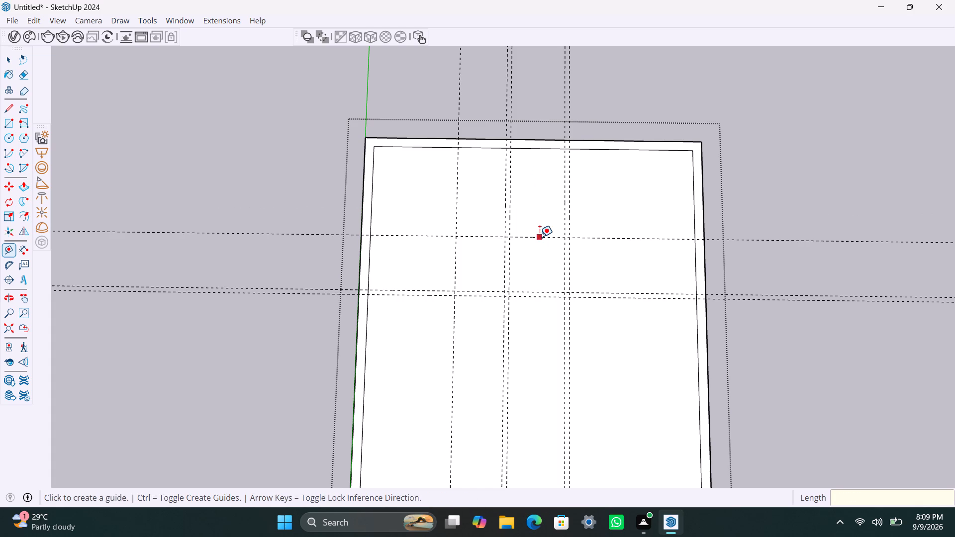
pyautogui.click(546, 239)
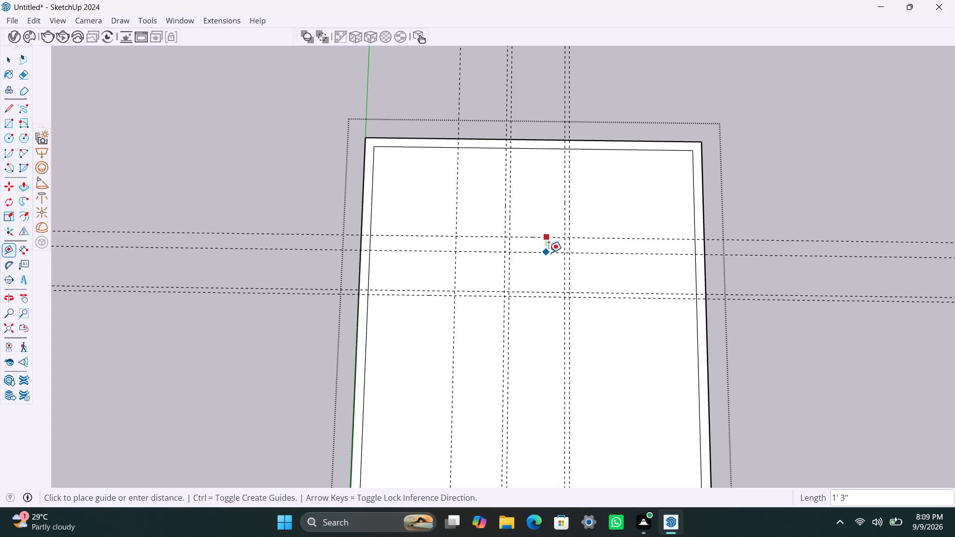
pyautogui.write('4.5"')
pyautogui.press('Return')
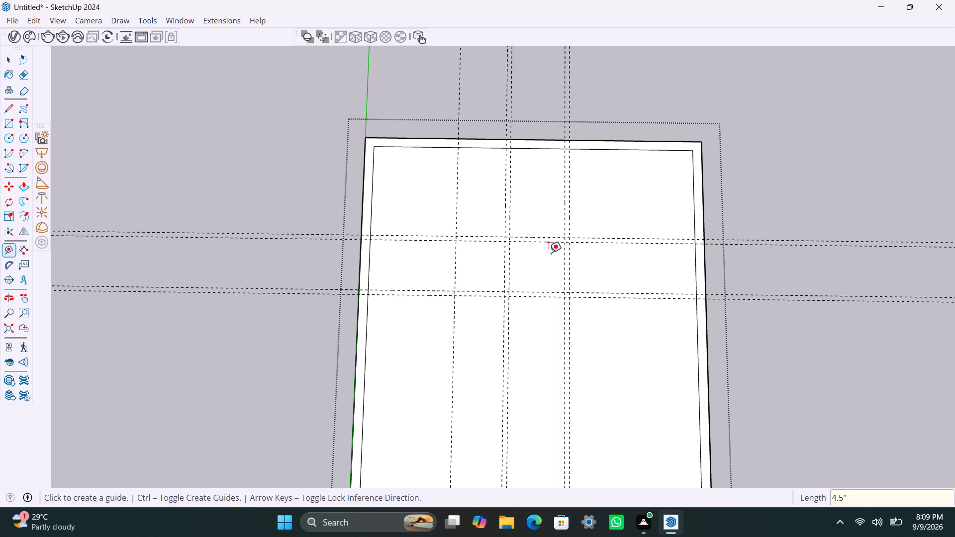
pyautogui.press('space')
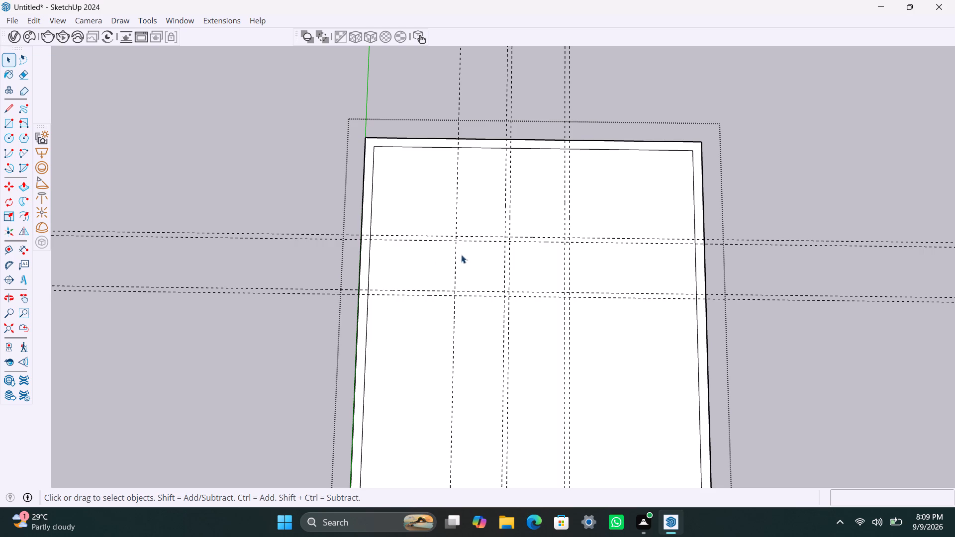
# Draw two 4 1/2" by 7'10 1/2" partition rectangles between the paired guides, from the far wall's inner edge to the outer cross guide.
pyautogui.moveTo(444, 204); pyautogui.dragTo(458, 230)
pyautogui.scroll(3, 504, 151)
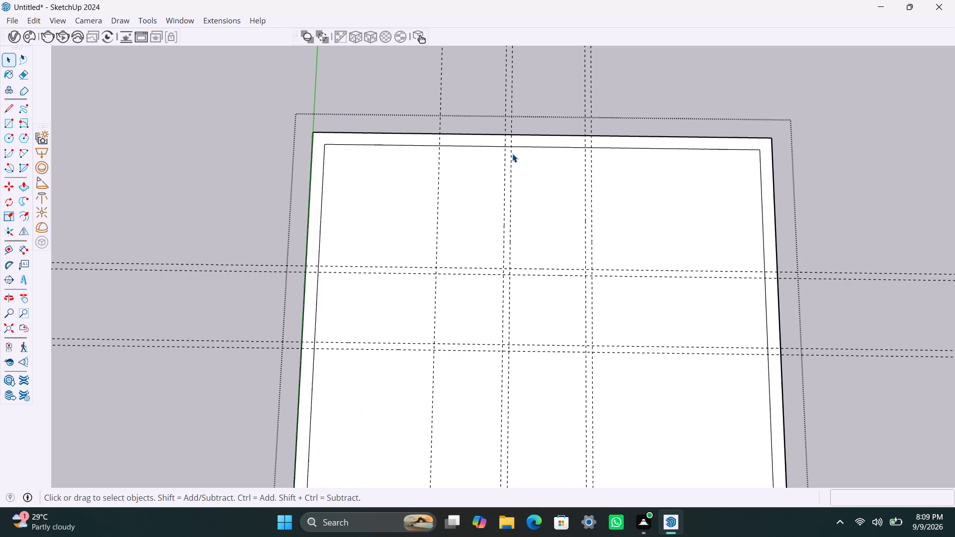
pyautogui.press('r')
pyautogui.scroll(2, 506, 161)
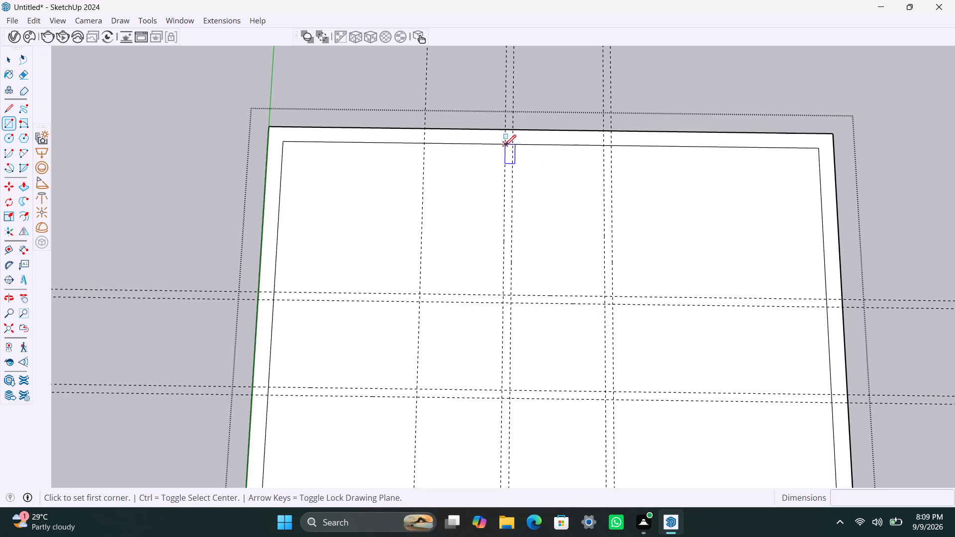
pyautogui.click(505, 145)
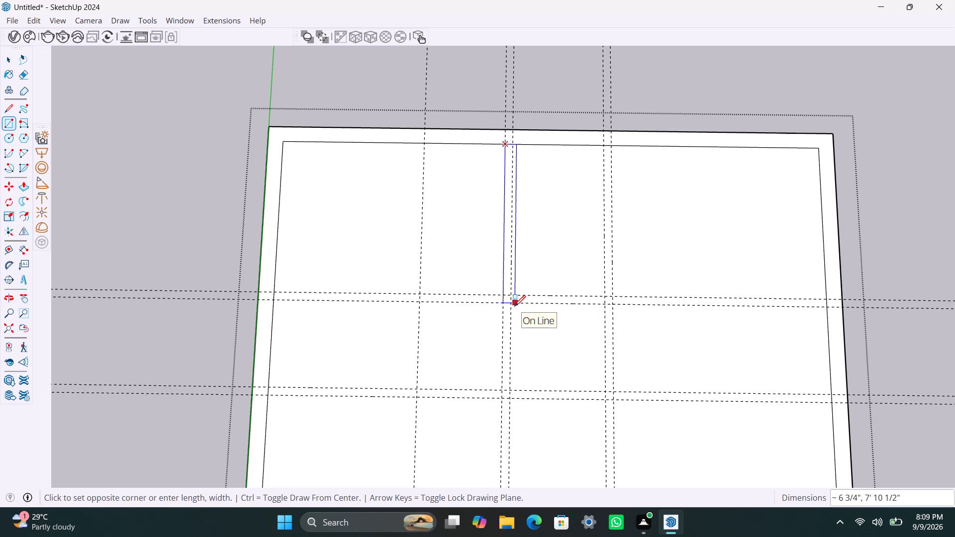
pyautogui.click(512, 305)
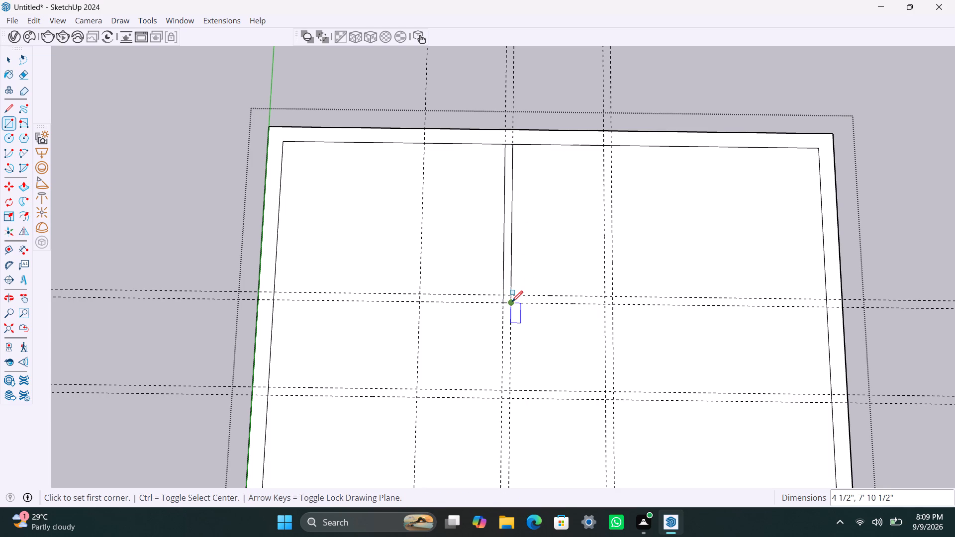
pyautogui.click(611, 143)
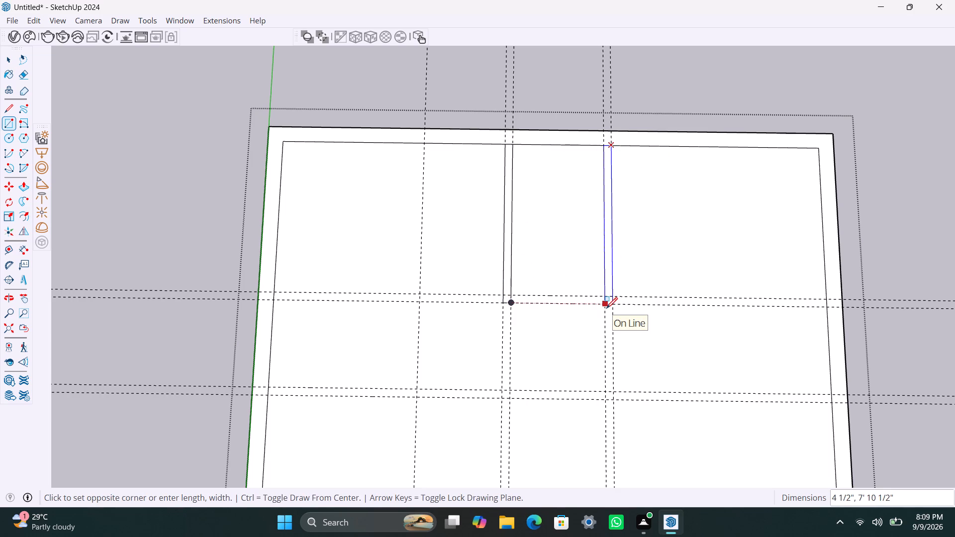
pyautogui.click(606, 309)
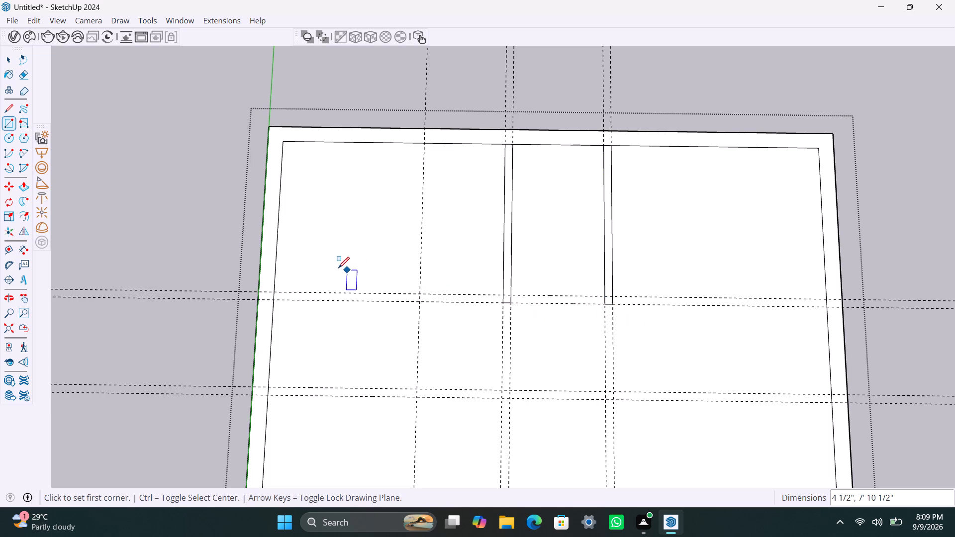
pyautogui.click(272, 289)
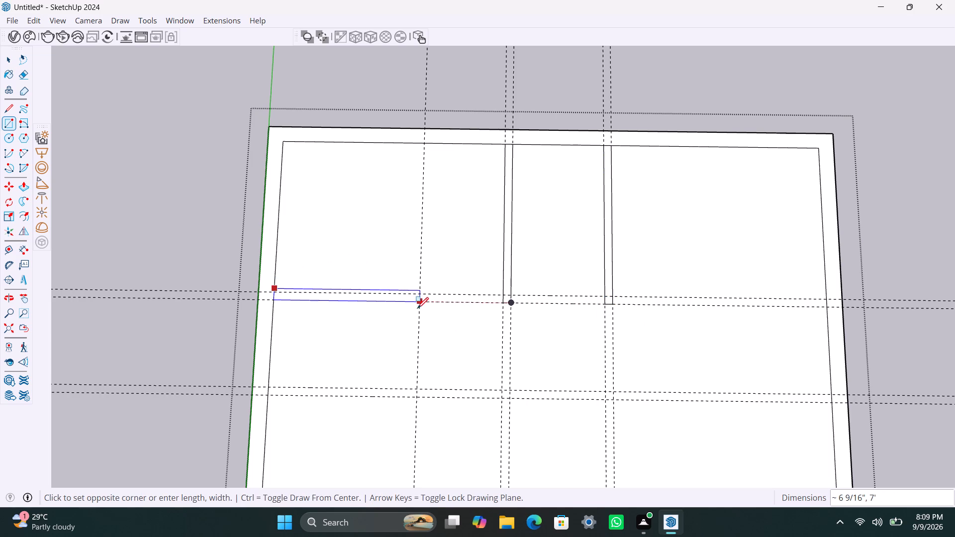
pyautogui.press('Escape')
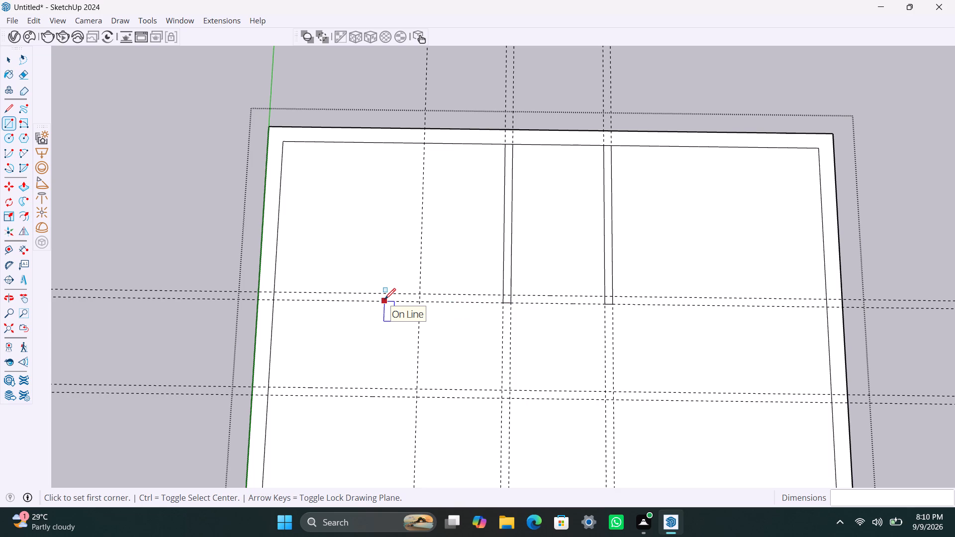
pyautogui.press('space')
# Draw two 9" lines across the wall band at the near inner corners, separating the near short side from the long walls.
pyautogui.scroll(-3, 359, 268)
pyautogui.scroll(-8, 316, 273)
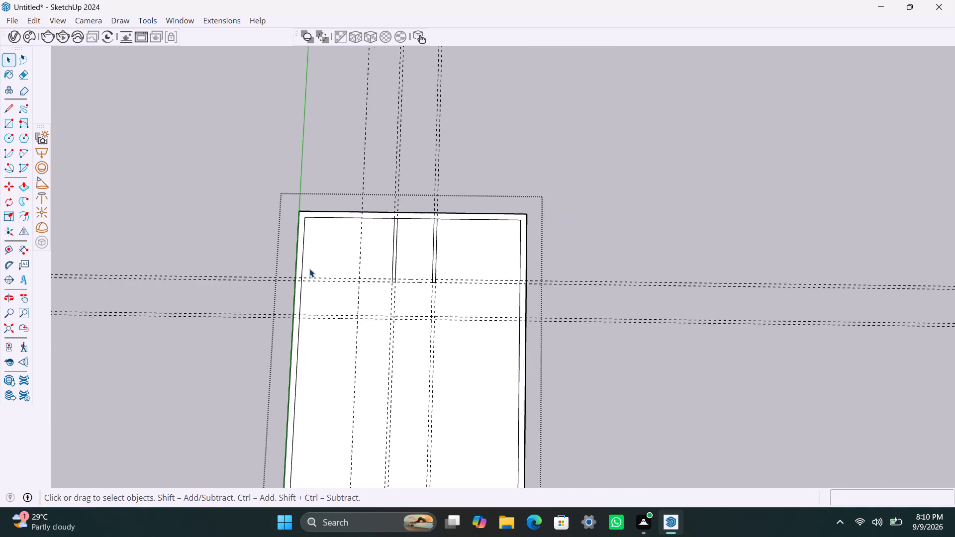
pyautogui.scroll(-8, 309, 268)
pyautogui.keyDown('shift'); pyautogui.moveTo(360, 317); pyautogui.dragTo(412, 239, button='middle'); pyautogui.keyUp('shift')
pyautogui.scroll(2, 364, 314)
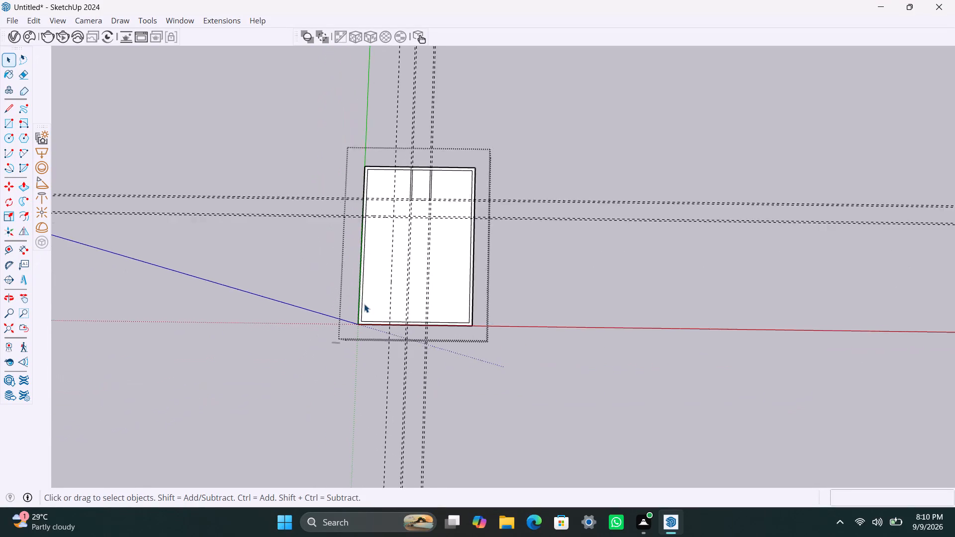
pyautogui.scroll(8, 364, 304)
pyautogui.scroll(6, 352, 358)
pyautogui.click(372, 350)
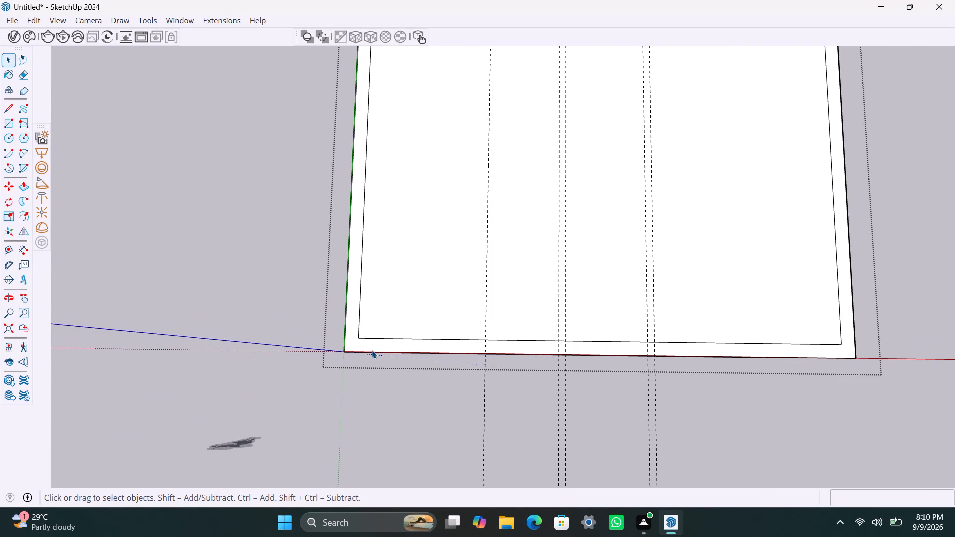
pyautogui.scroll(1, 367, 342)
pyautogui.press('l')
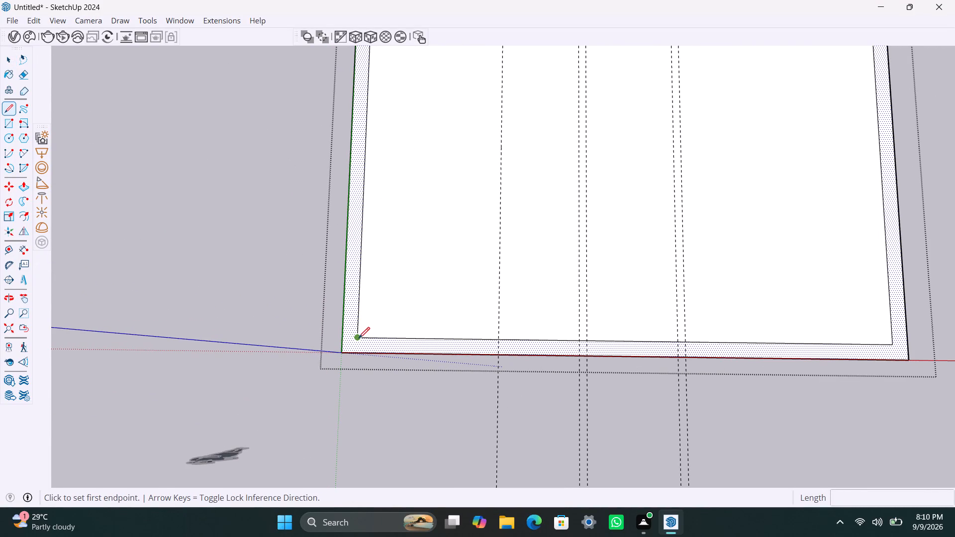
pyautogui.click(359, 338)
pyautogui.click(362, 353)
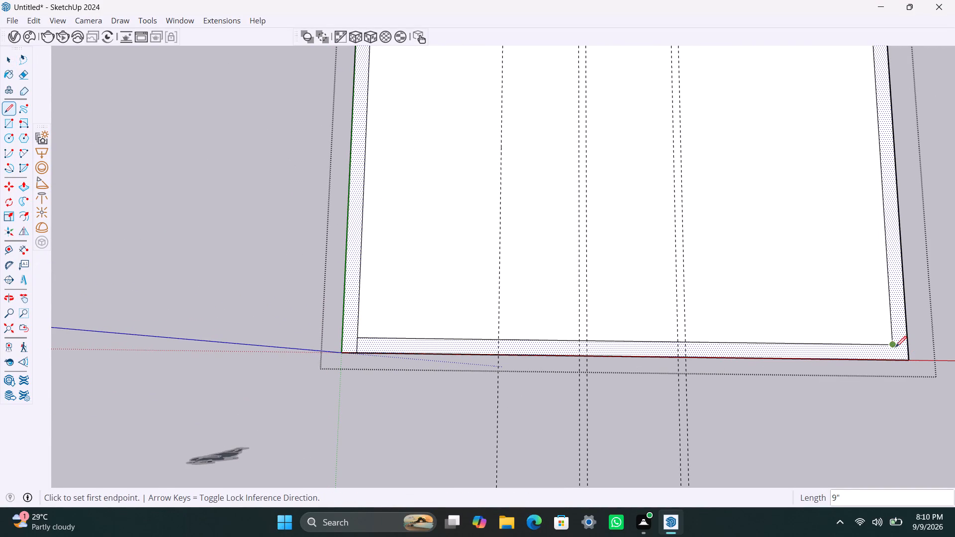
pyautogui.click(894, 344)
pyautogui.click(894, 361)
pyautogui.press('space')
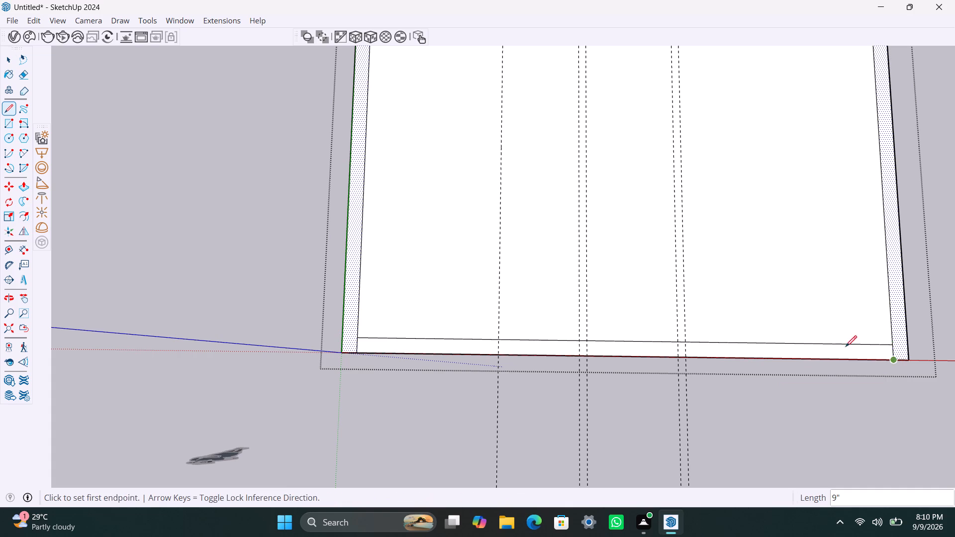
# Push/Pull the U-shaped face of the long walls and far wall up 10'.
pyautogui.press('p')
pyautogui.click(899, 336)
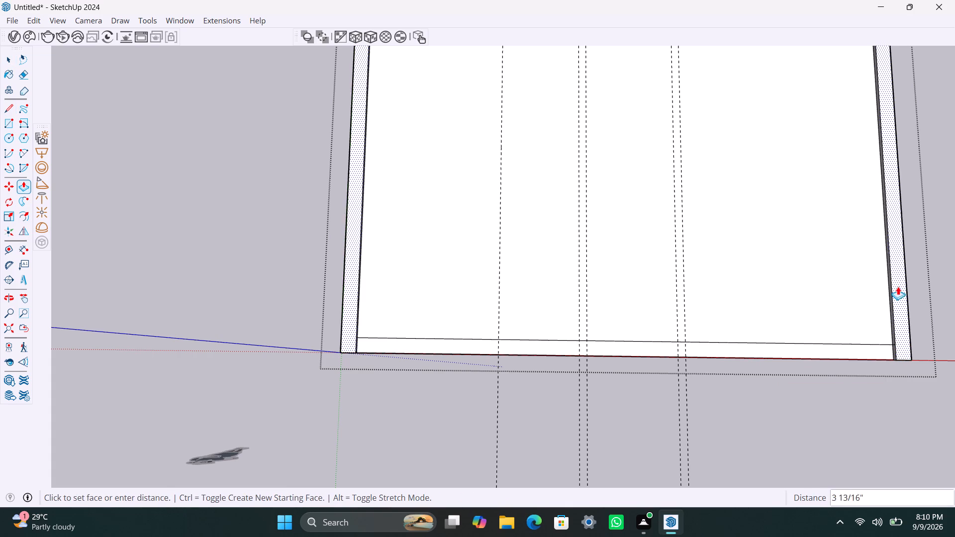
pyautogui.press('1')
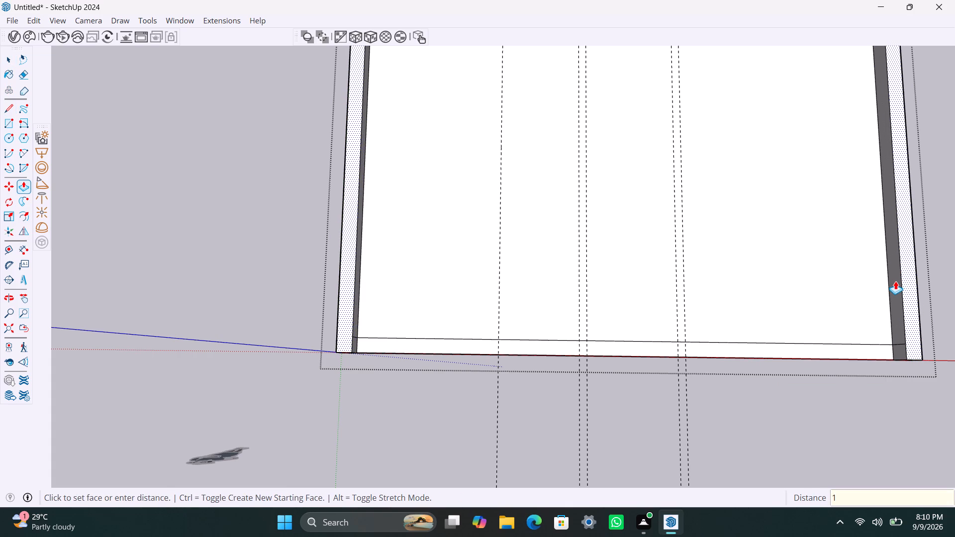
pyautogui.write("0'")
pyautogui.press('Return')
pyautogui.press('space')
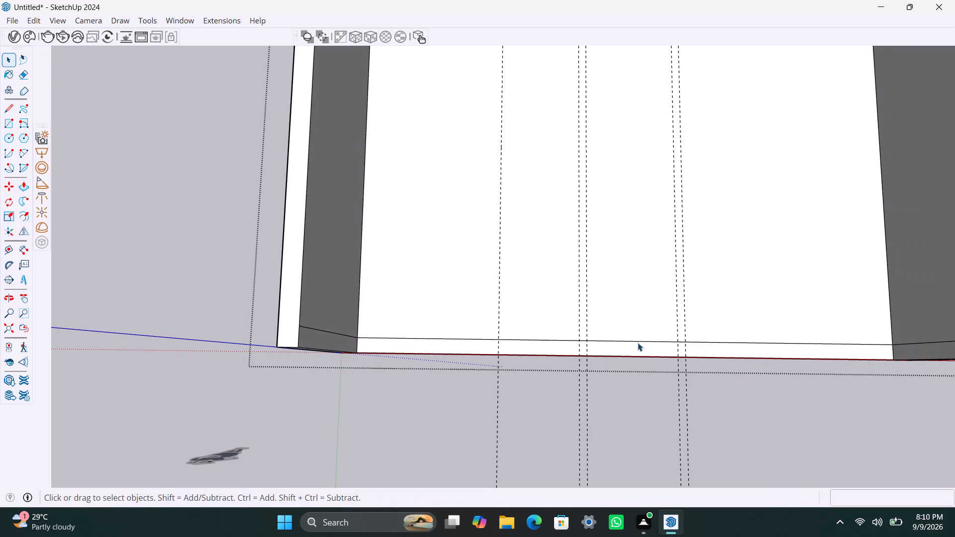
# Push/Pull the first partition's strip on the far wall's inner face out to the outer guide of the 7'6" cross pair.
pyautogui.scroll(-13, 588, 350)
pyautogui.moveTo(538, 185); pyautogui.dragTo(483, 313, button='middle')
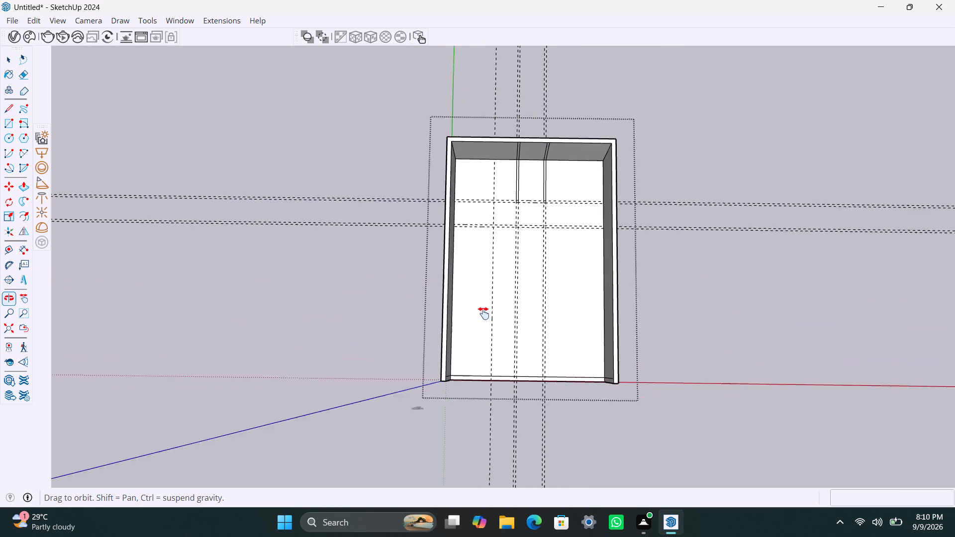
pyautogui.moveTo(483, 313); pyautogui.dragTo(483, 312, button='middle')
pyautogui.scroll(4, 494, 256)
pyautogui.scroll(5, 502, 189)
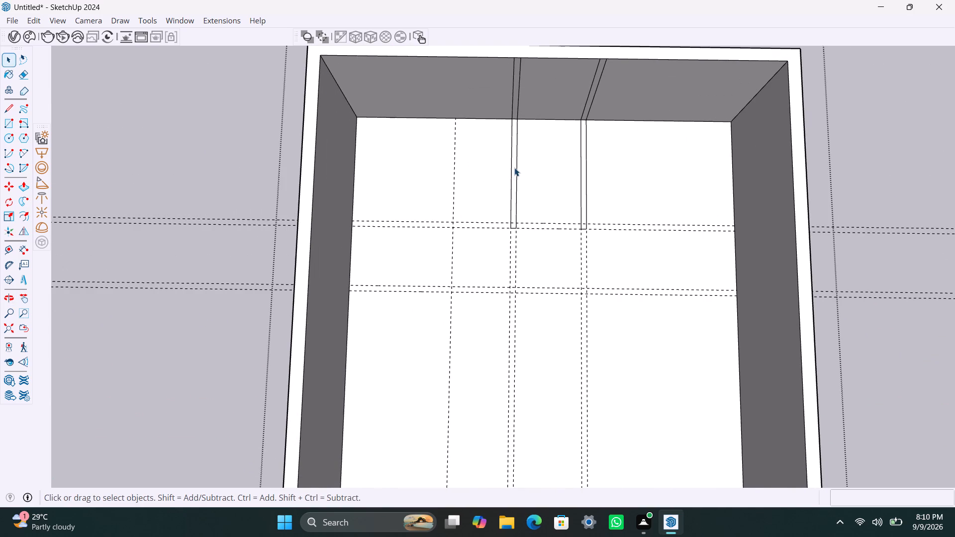
pyautogui.click(515, 167)
pyautogui.click(515, 95)
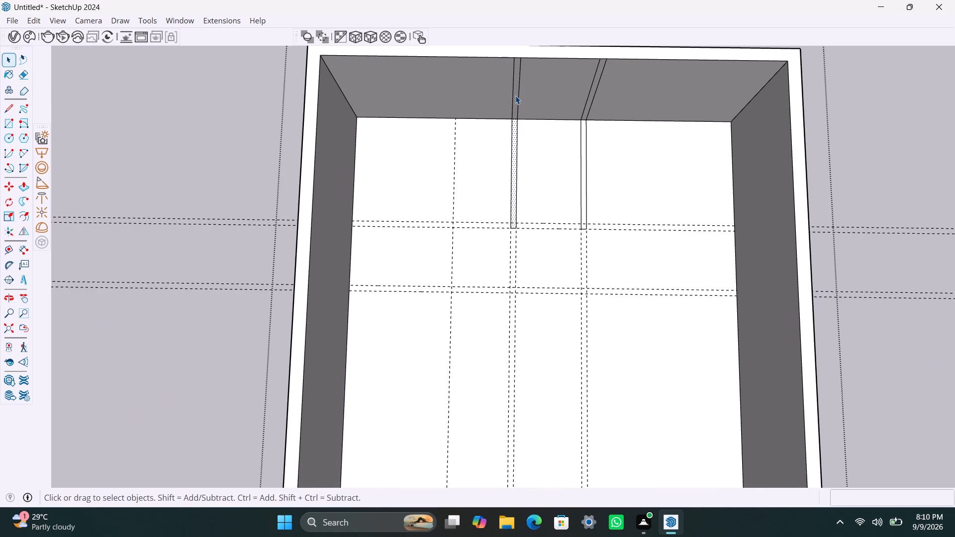
pyautogui.press('p')
pyautogui.click(515, 95)
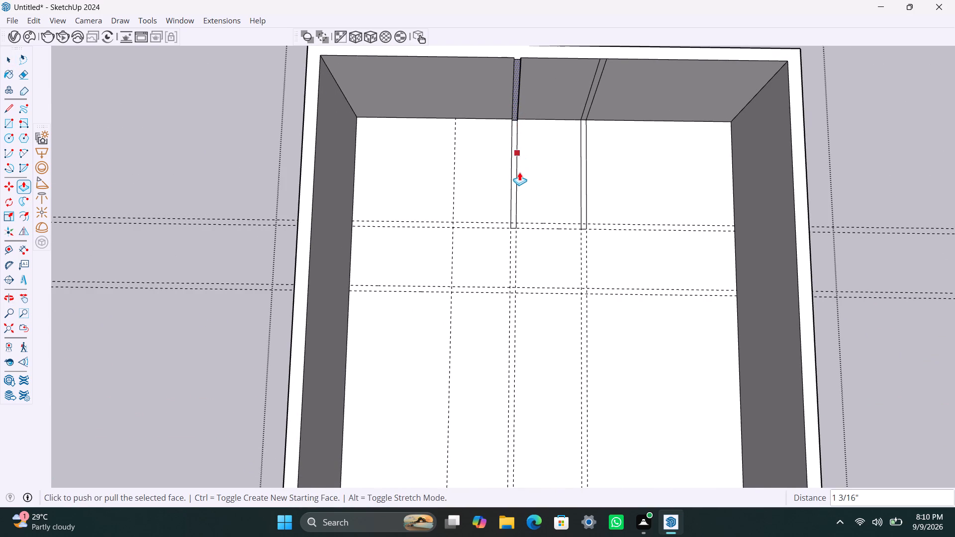
pyautogui.moveTo(513, 104); pyautogui.dragTo(513, 109)
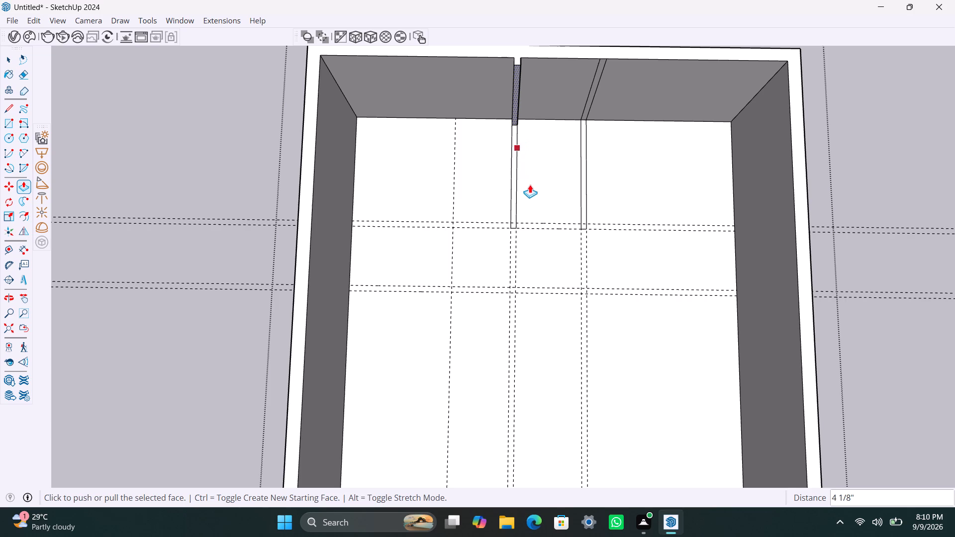
pyautogui.hotkey('ctrl', 'z')
pyautogui.scroll(2, 512, 126)
pyautogui.click(516, 102)
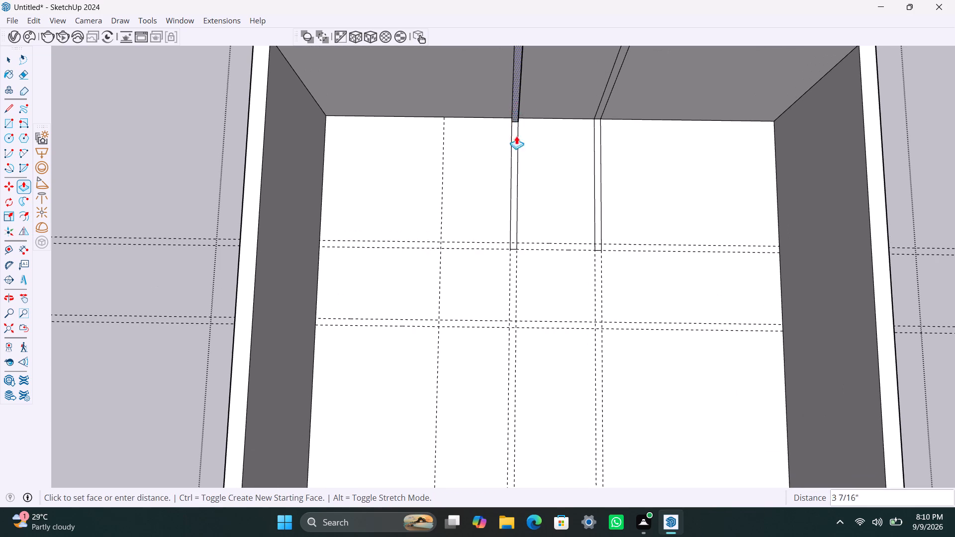
pyautogui.click(533, 249)
pyautogui.press('space')
# Push/Pull the second partition's strip on the far wall's inner face out 7'10 1/2" to the same cross guide.
pyautogui.click(609, 89)
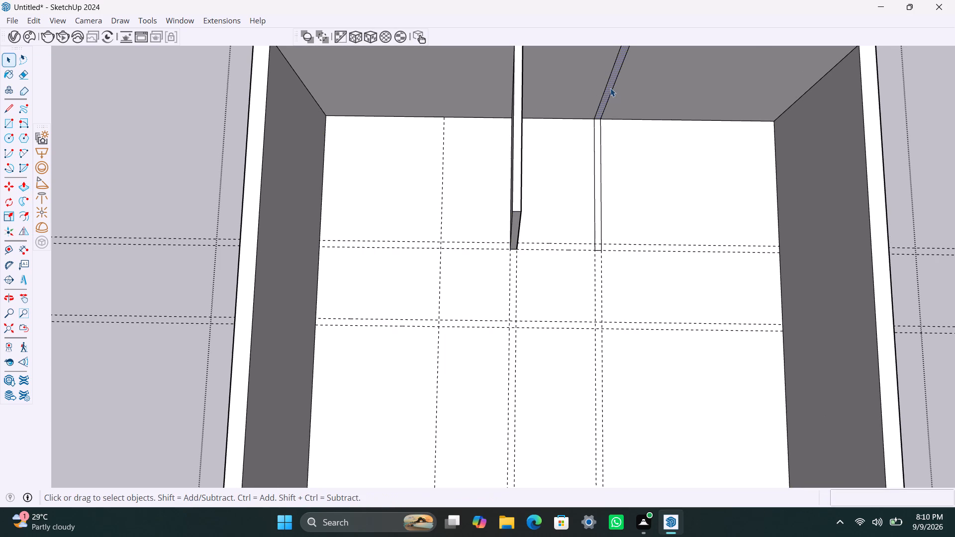
pyautogui.click(610, 88)
pyautogui.press('p')
pyautogui.click(610, 86)
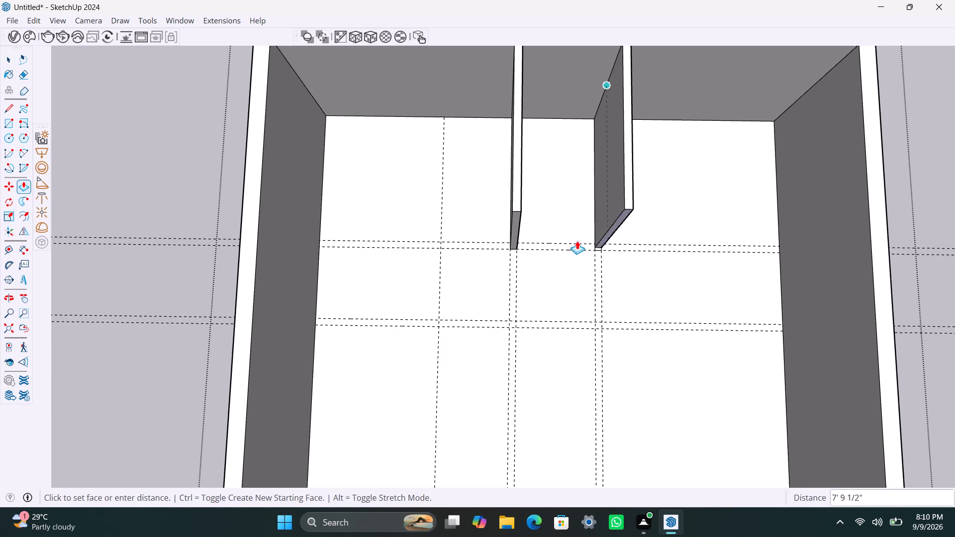
pyautogui.click(637, 248)
pyautogui.press('space')
# Copy the left long wall's far inner corner edge 12' along the wall and another 4.5" beyond to mark a partition strip.
pyautogui.scroll(-3, 653, 306)
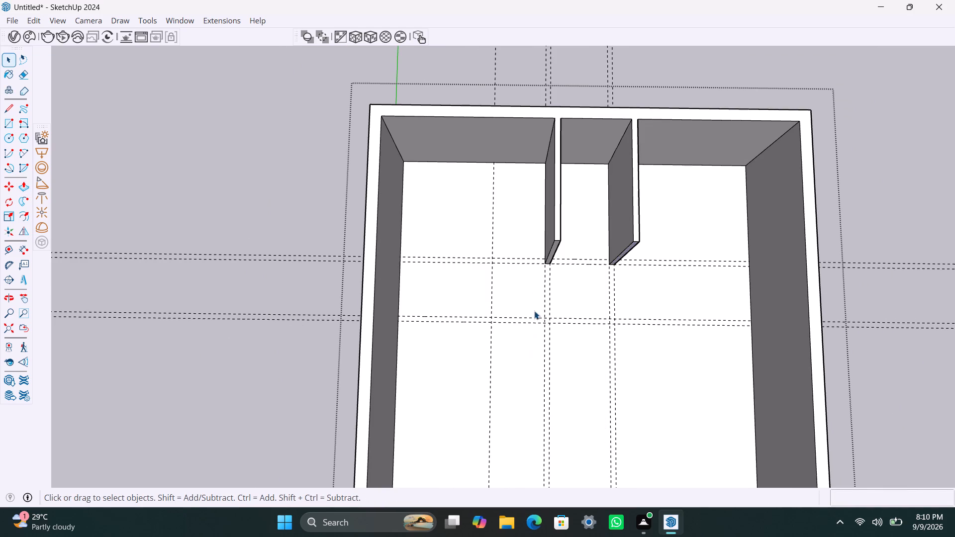
pyautogui.scroll(5, 510, 225)
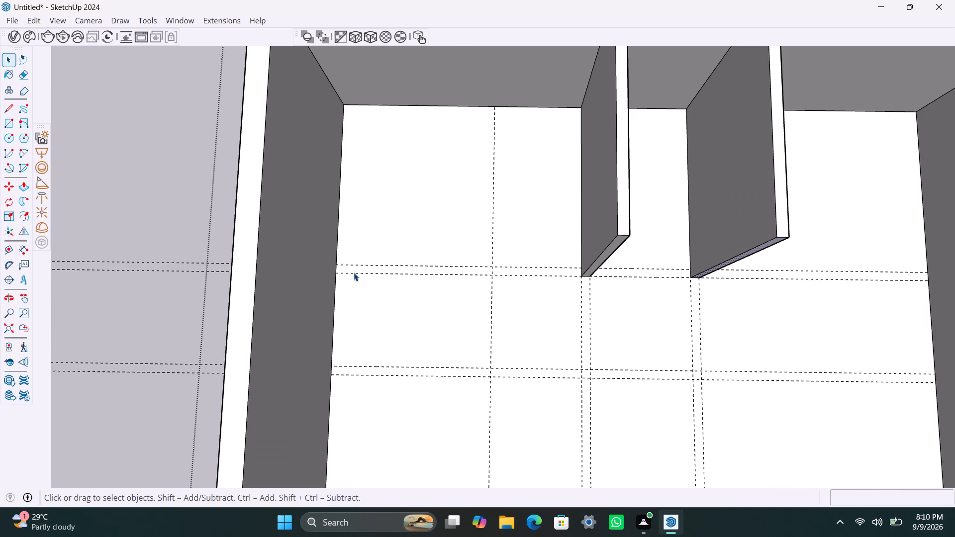
pyautogui.scroll(-4, 354, 272)
pyautogui.click(326, 126)
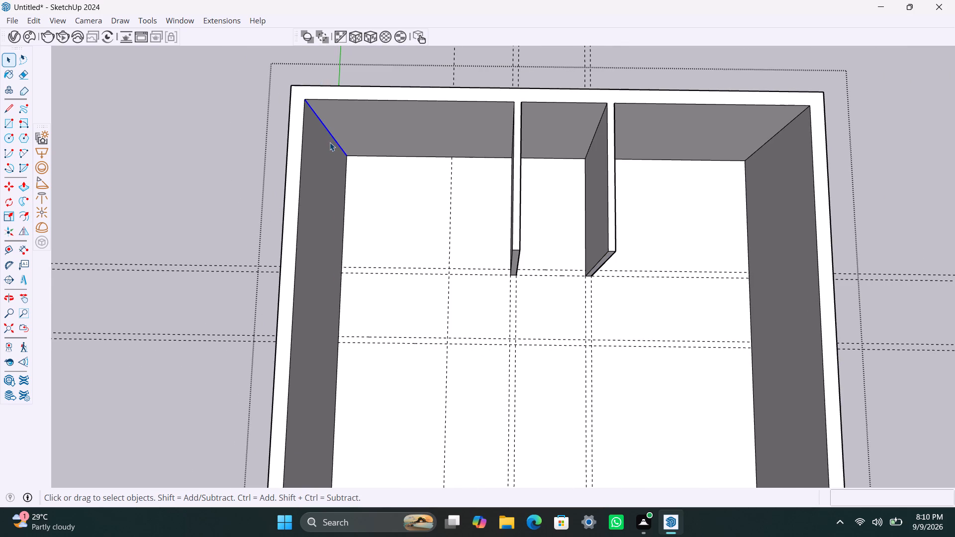
pyautogui.press('m')
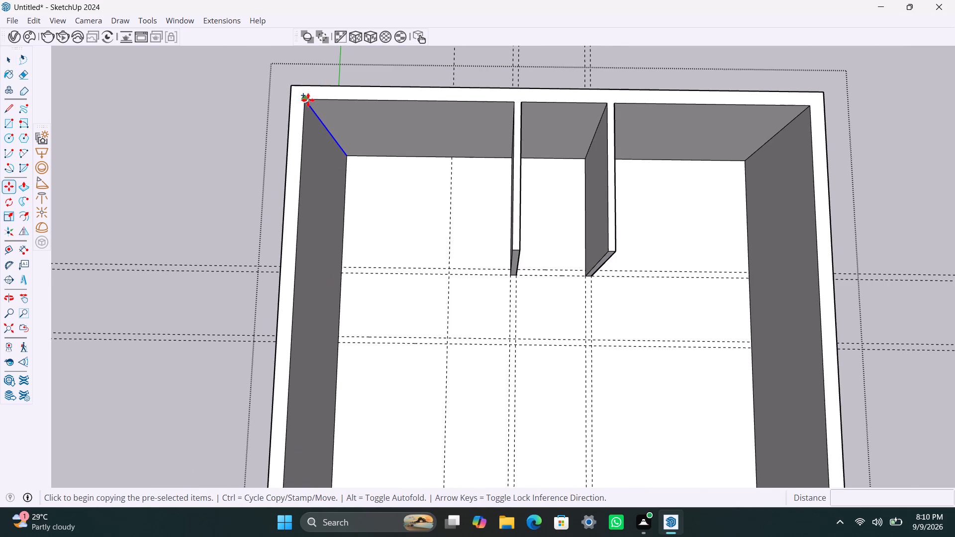
pyautogui.click(307, 99)
pyautogui.write("12'")
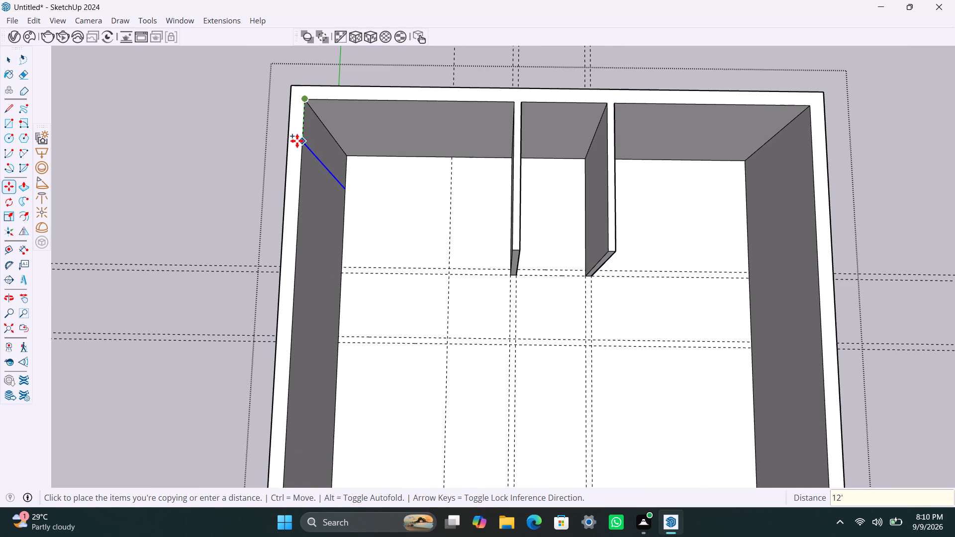
pyautogui.press('Return')
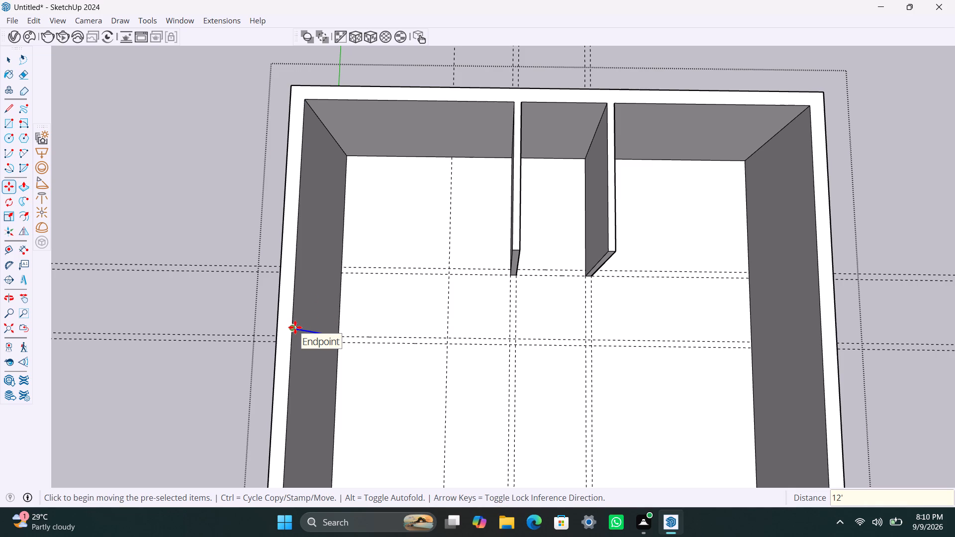
pyautogui.press('m')
pyautogui.click(294, 327)
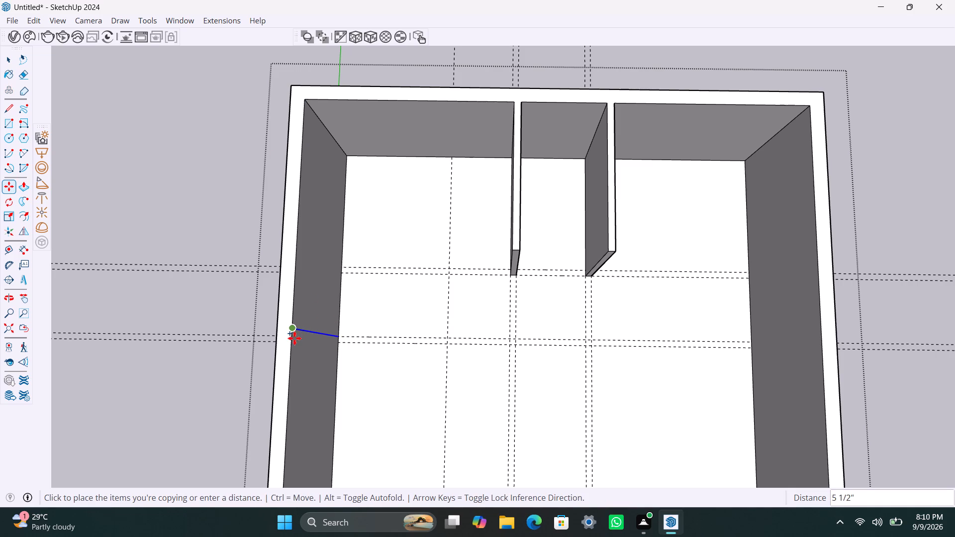
pyautogui.write('4.5"')
pyautogui.press('Return')
pyautogui.press('space')
# Push/Pull the first partition's end face out to the outer guide of the next cross pair.
pyautogui.scroll(3, 305, 334)
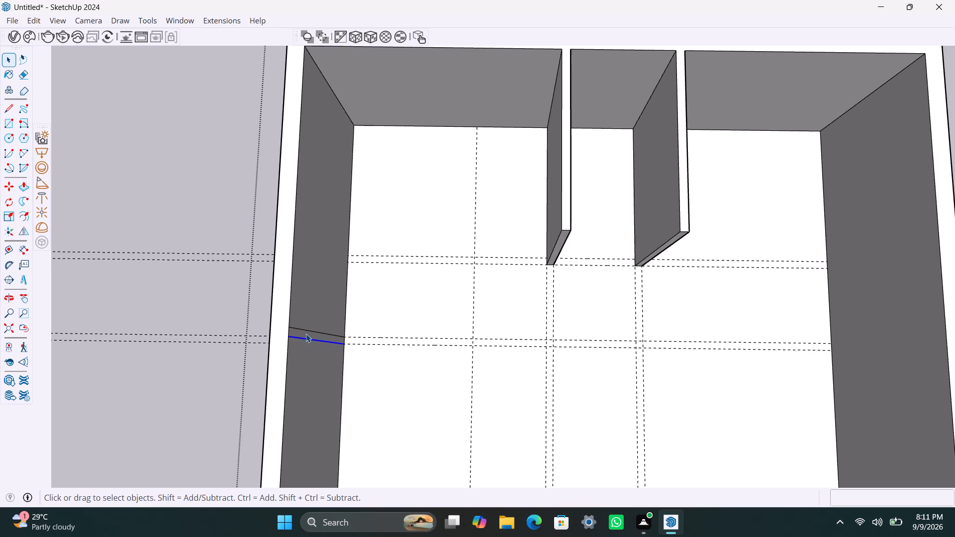
pyautogui.scroll(1, 306, 334)
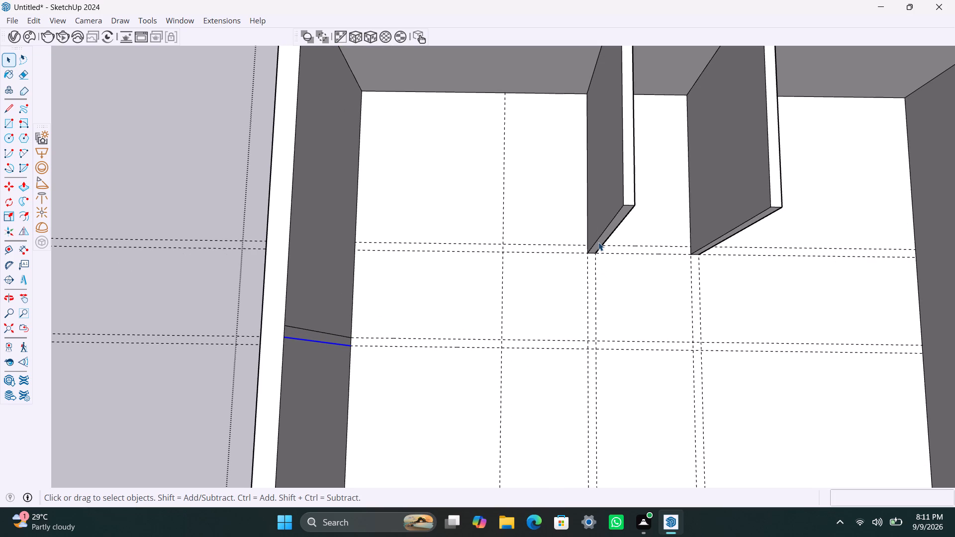
pyautogui.click(610, 229)
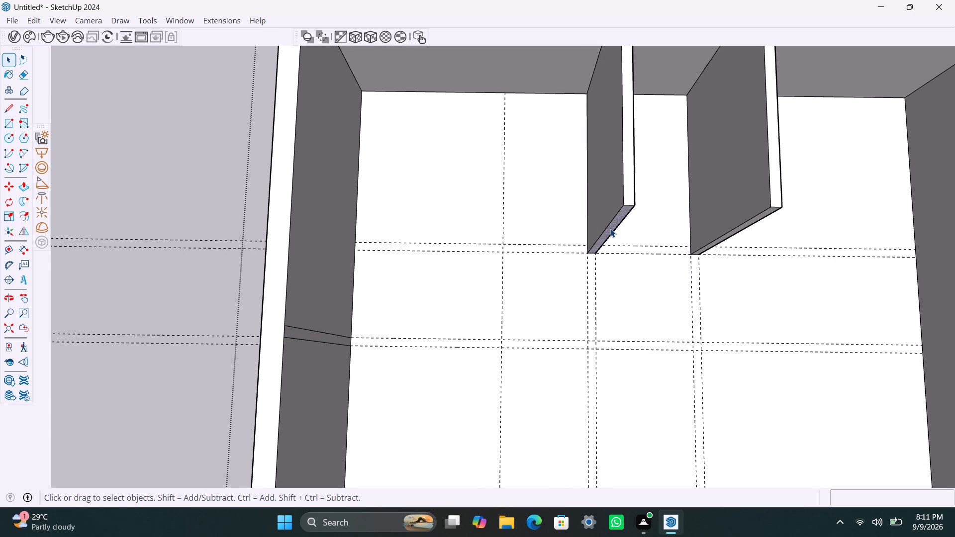
pyautogui.click(610, 229)
pyautogui.press('p')
pyautogui.click(610, 228)
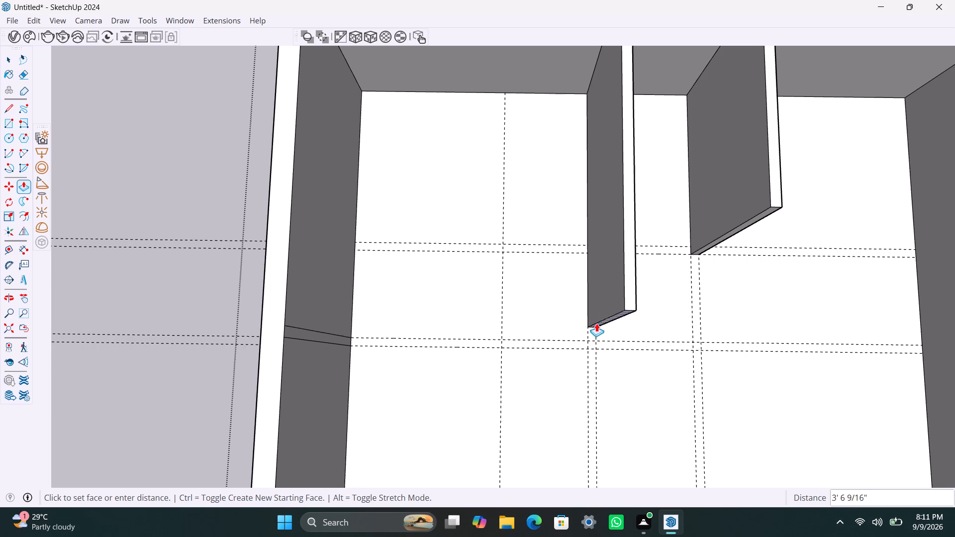
pyautogui.click(663, 348)
pyautogui.press('space')
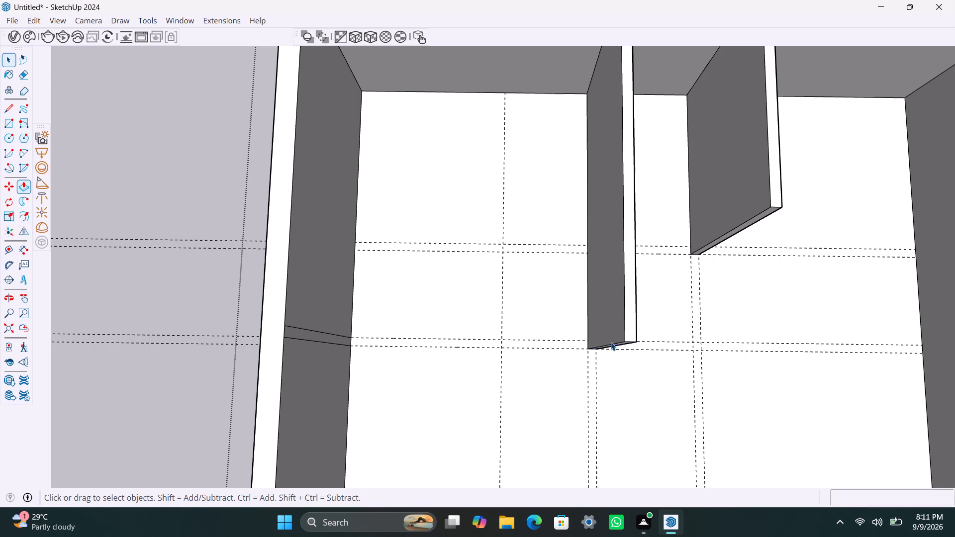
# Copy the extended partition's vertical end edge 4.5" back along its side facing the left long wall.
pyautogui.scroll(1, 611, 342)
pyautogui.moveTo(561, 385); pyautogui.dragTo(664, 334, button='middle')
pyautogui.scroll(3, 663, 256)
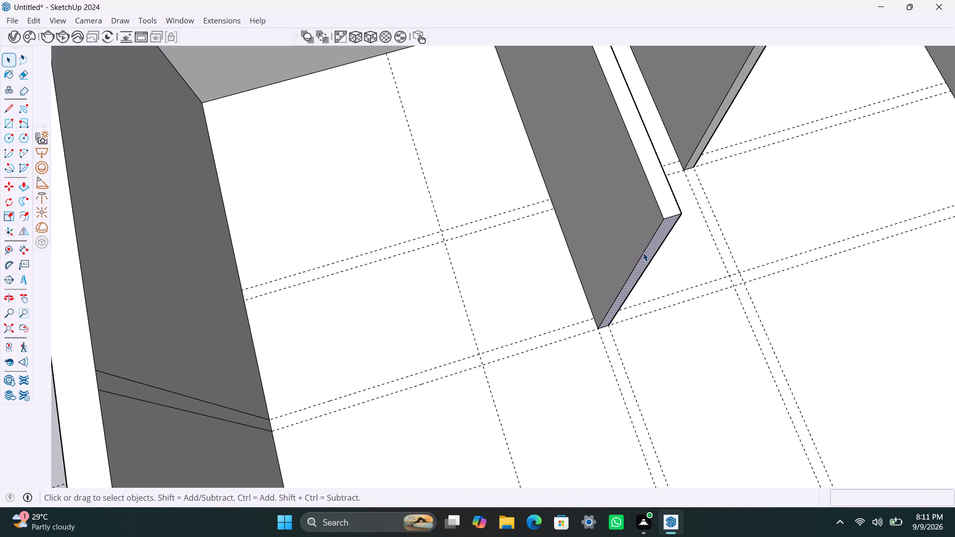
pyautogui.click(643, 253)
pyautogui.press('m')
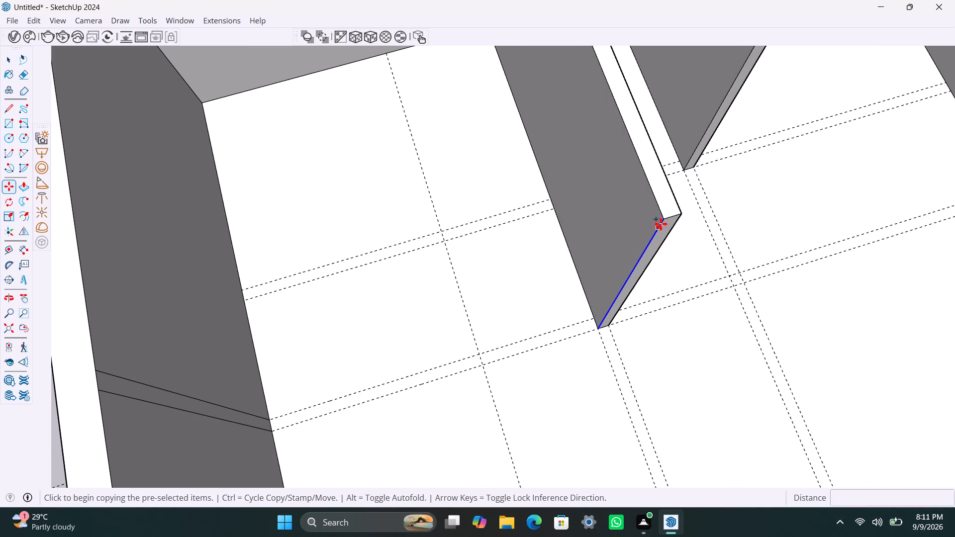
pyautogui.click(664, 218)
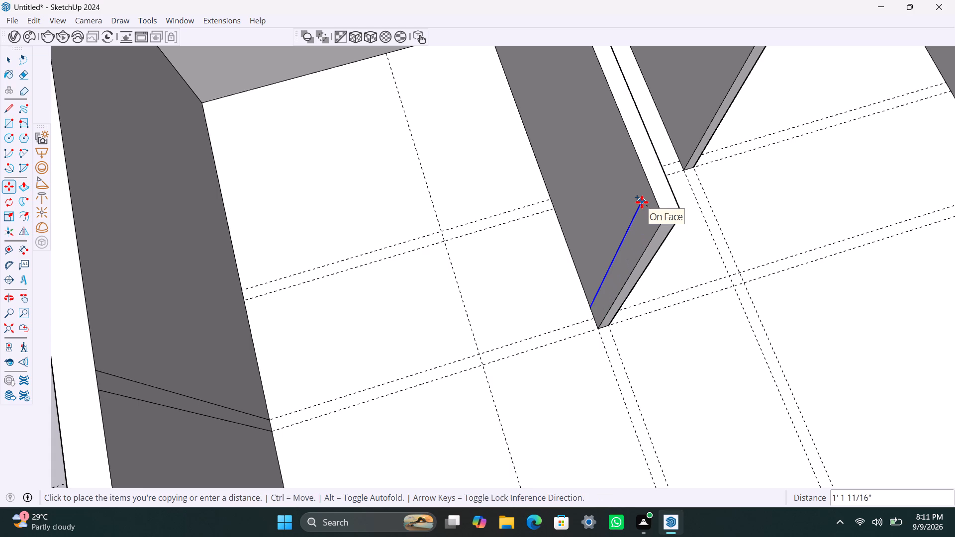
pyautogui.write('4.5')
pyautogui.hotkey('ctrl', 'z')
pyautogui.click(663, 222)
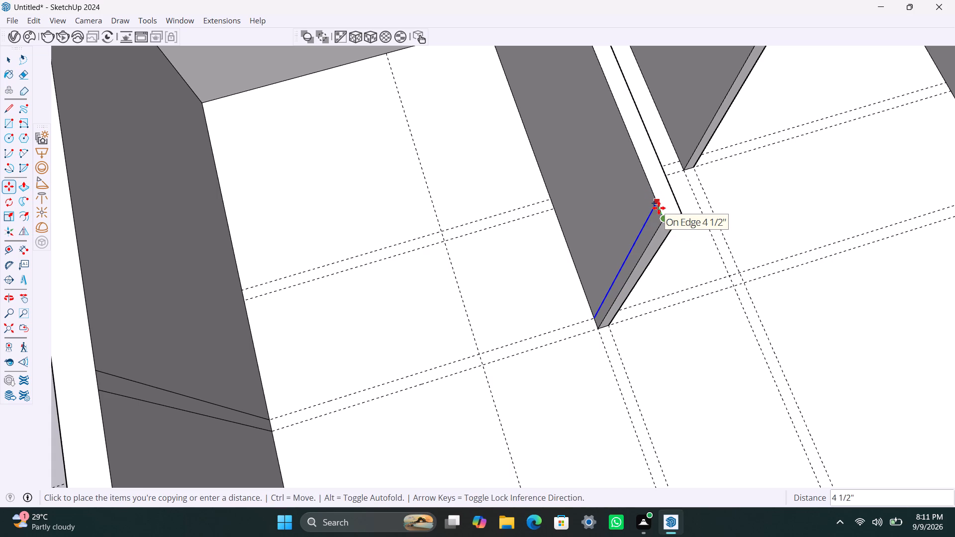
pyautogui.write('4.5"')
pyautogui.press('Return')
pyautogui.press('space')
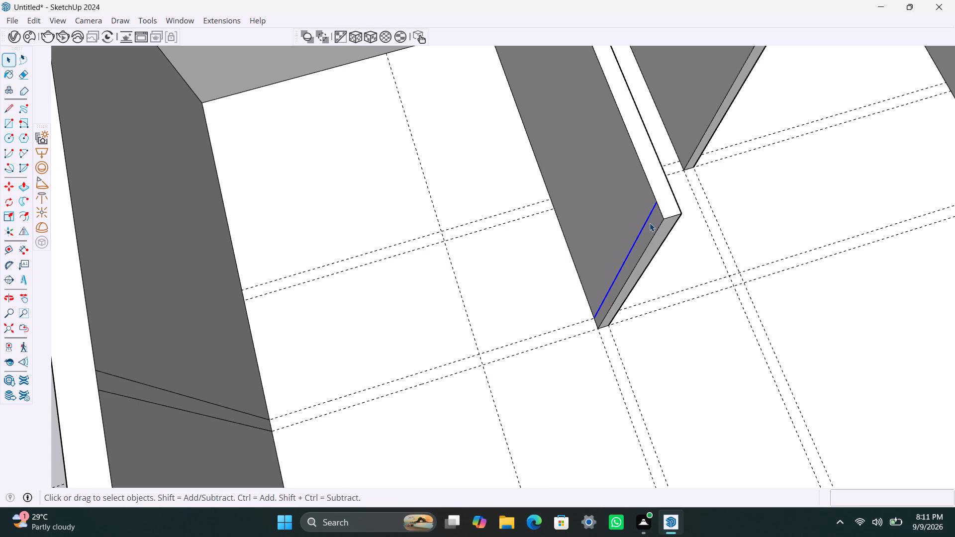
# Push/Pull the 4.5" strip at the partition's end out 1' toward the left long wall.
pyautogui.click(652, 228)
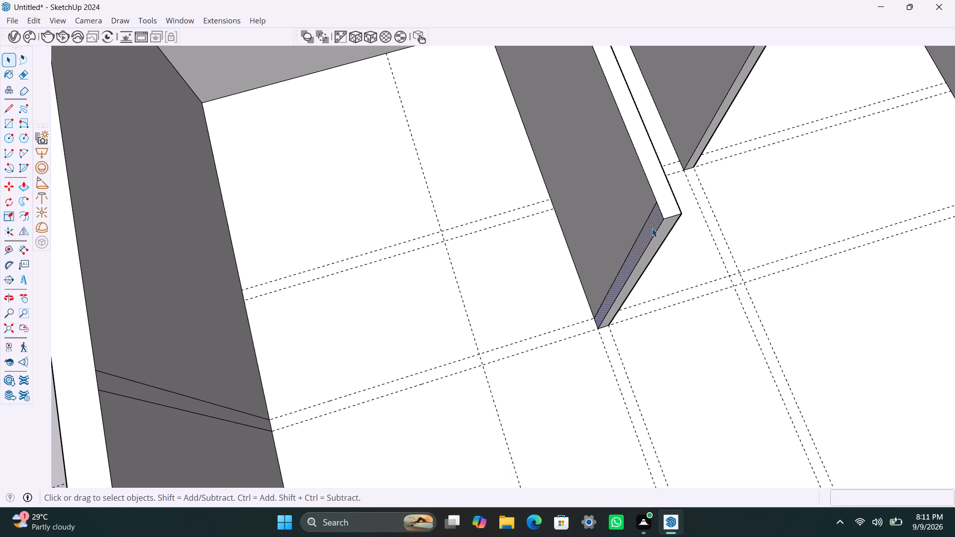
pyautogui.press('p')
pyautogui.click(652, 228)
pyautogui.write("1'")
pyautogui.press('Return')
pyautogui.press('space')
# Delete the single lengthwise guide between the left long wall and the first partition.
pyautogui.scroll(-2, 519, 358)
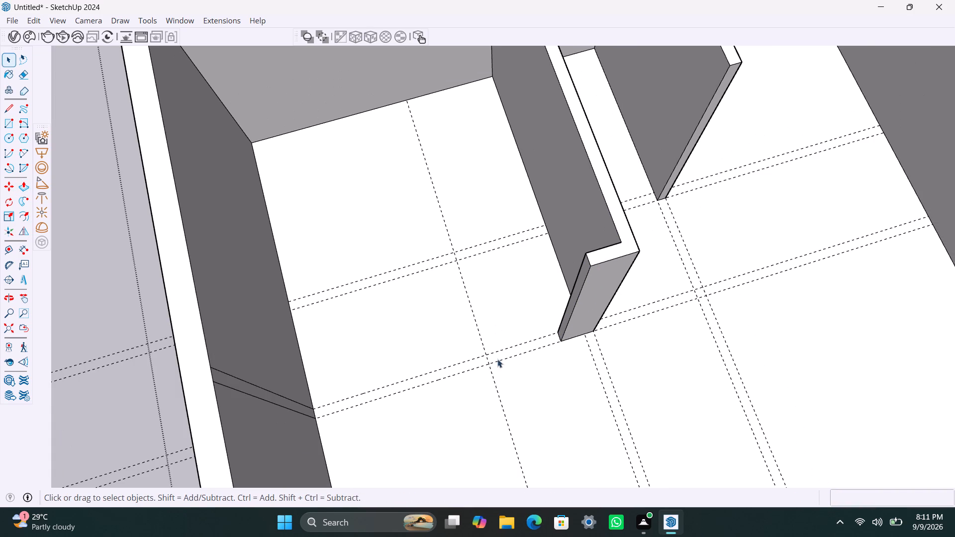
pyautogui.click(509, 380)
pyautogui.scroll(-1, 509, 381)
pyautogui.moveTo(509, 382); pyautogui.dragTo(440, 352, button='middle')
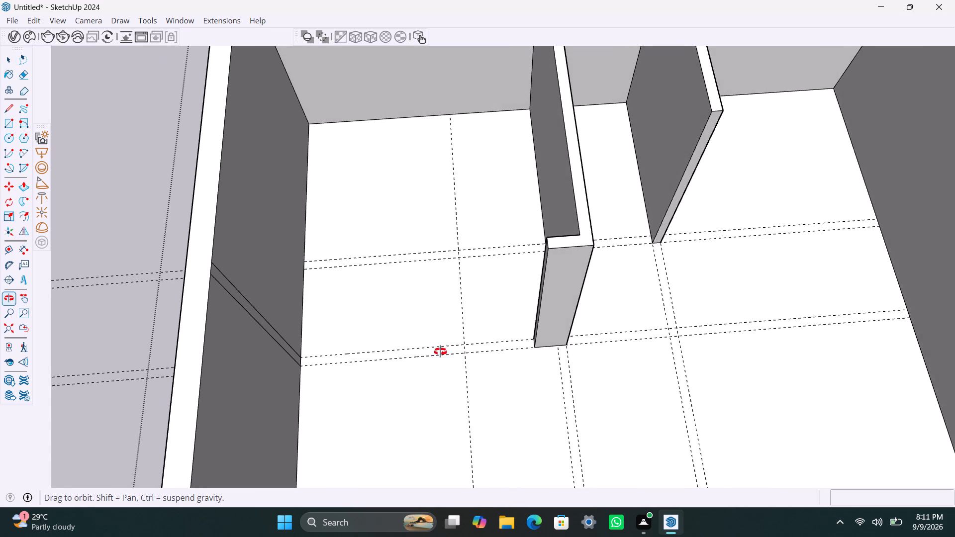
pyautogui.moveTo(440, 352); pyautogui.dragTo(419, 359, button='middle')
pyautogui.scroll(1, 265, 325)
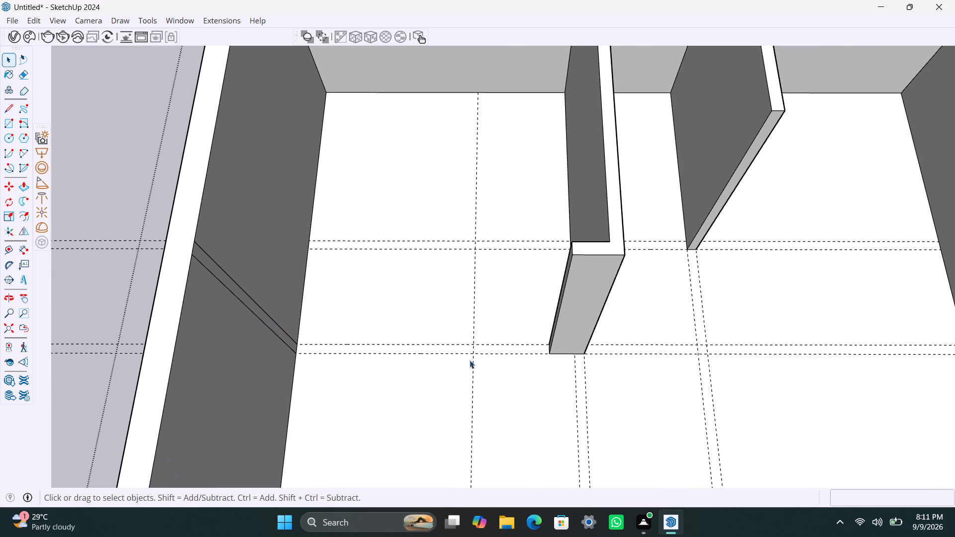
pyautogui.click(474, 274)
pyautogui.press('Delete')
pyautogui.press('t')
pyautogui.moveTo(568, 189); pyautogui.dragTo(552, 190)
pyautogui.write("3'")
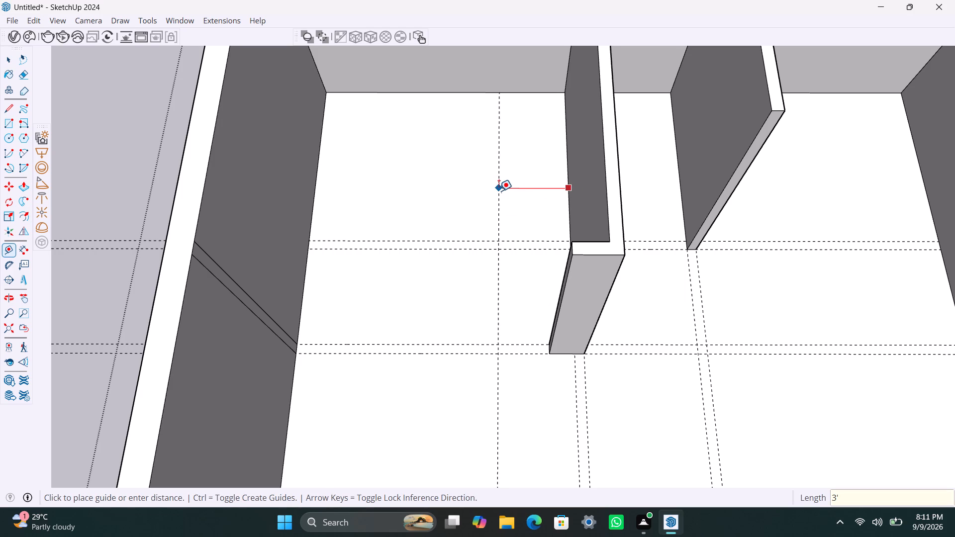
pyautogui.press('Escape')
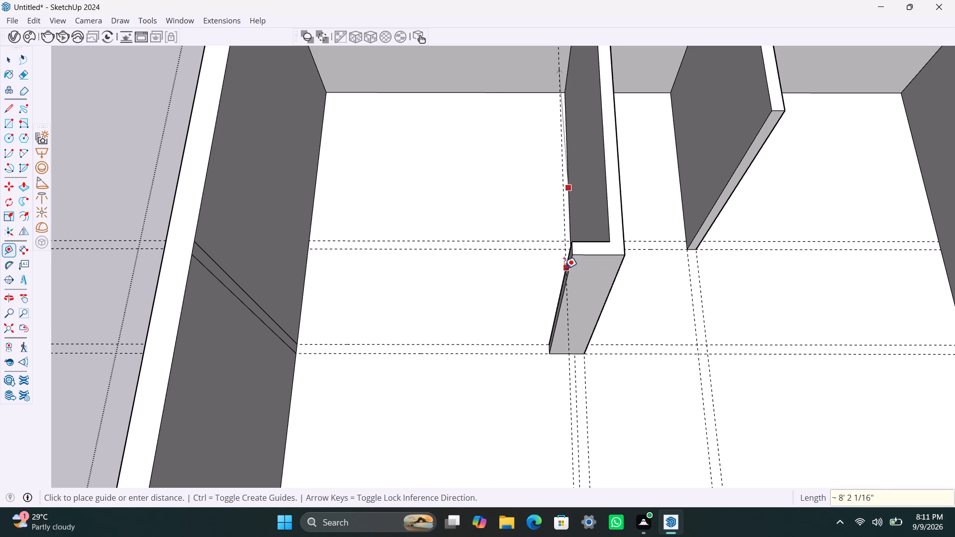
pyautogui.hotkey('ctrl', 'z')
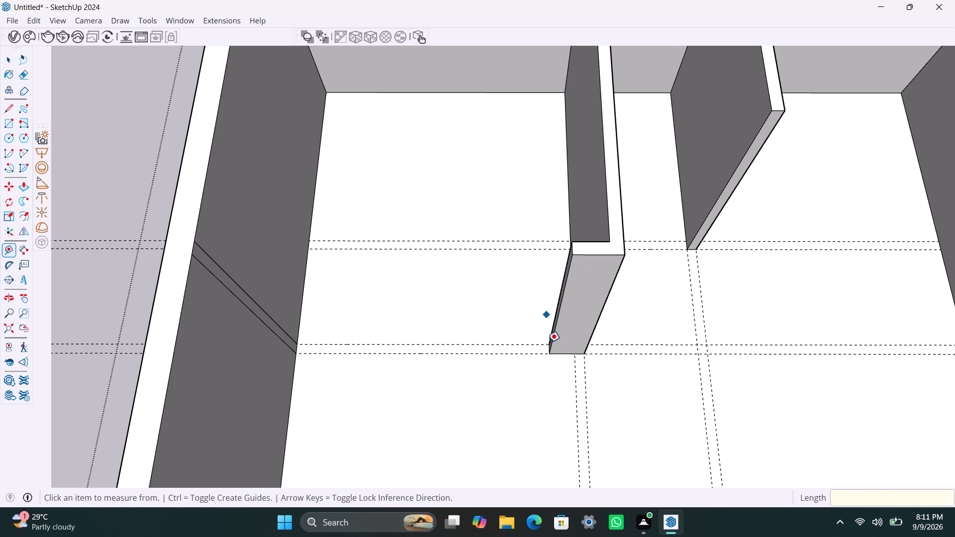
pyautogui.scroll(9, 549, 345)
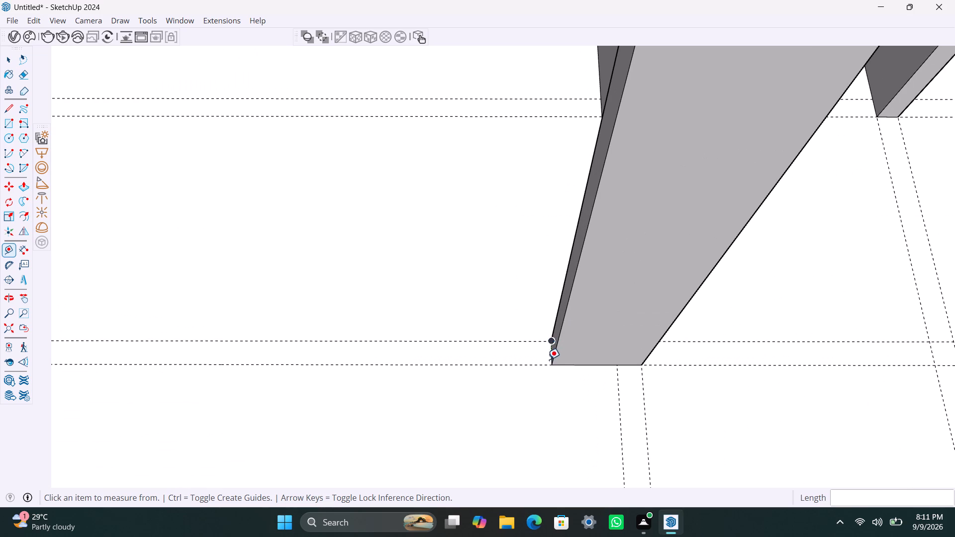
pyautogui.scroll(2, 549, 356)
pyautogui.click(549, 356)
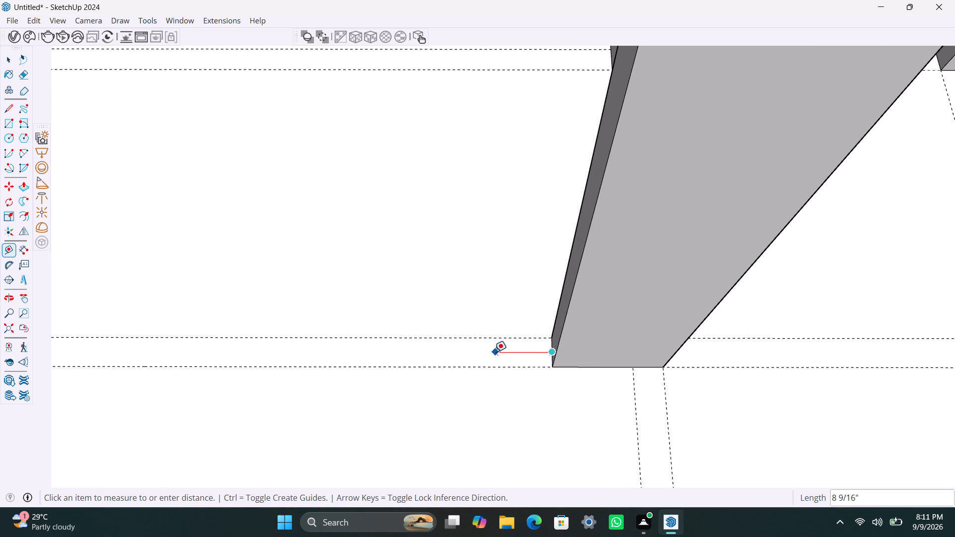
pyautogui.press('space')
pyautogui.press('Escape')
# Place a guide 3' from the base edge of the 1' return's end, toward the left long wall.
pyautogui.scroll(4, 547, 345)
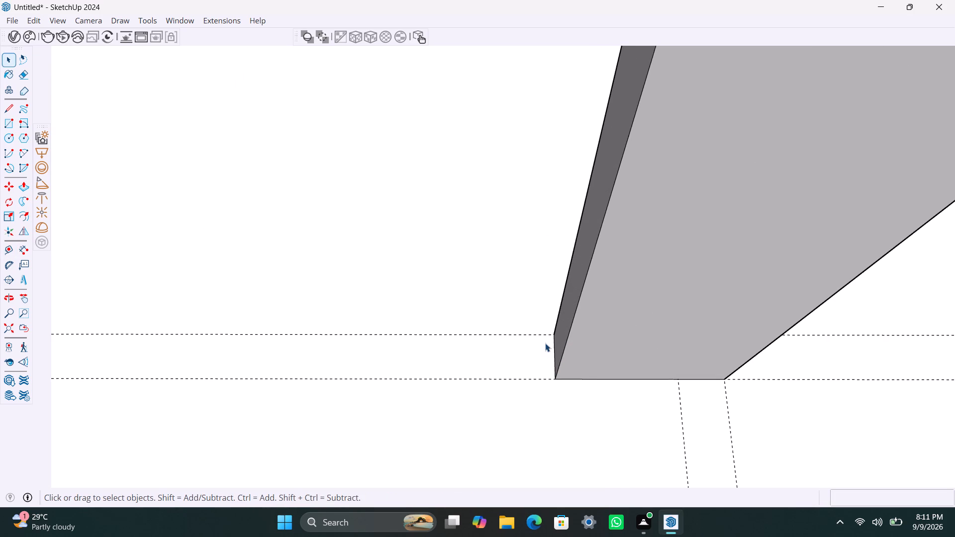
pyautogui.press('t')
pyautogui.moveTo(556, 360); pyautogui.dragTo(519, 365)
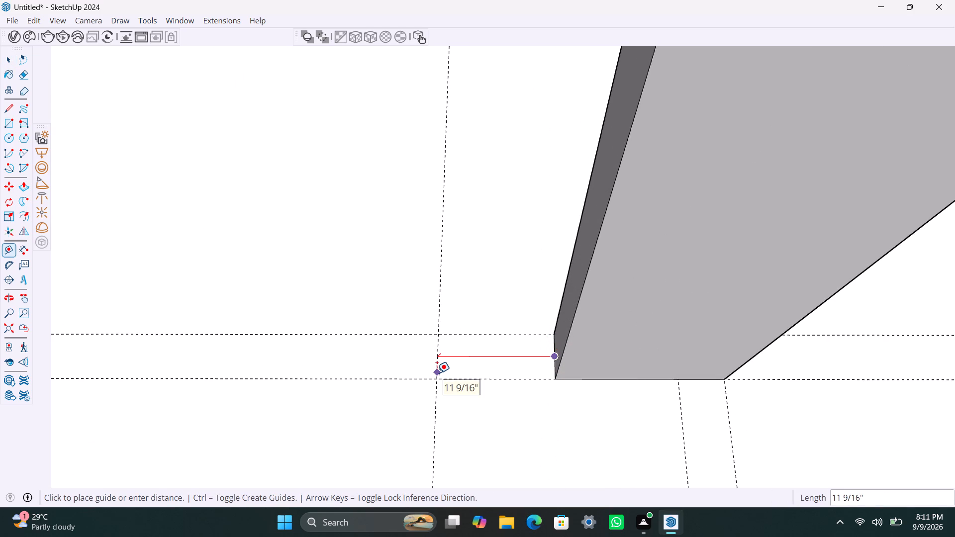
pyautogui.write("3'")
pyautogui.press('Return')
pyautogui.press('space')
# Push/Pull the 4.5" strip on the left long wall out to the guide 3' from the 1' return.
pyautogui.scroll(-9, 350, 352)
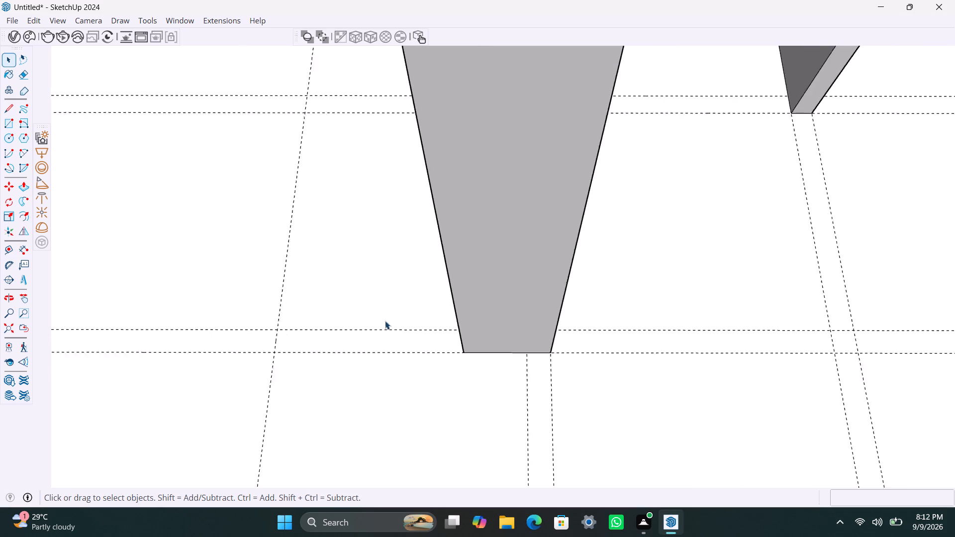
pyautogui.scroll(-7, 385, 321)
pyautogui.keyDown('shift'); pyautogui.moveTo(374, 328); pyautogui.dragTo(479, 331, button='middle'); pyautogui.keyUp('shift')
pyautogui.scroll(2, 216, 311)
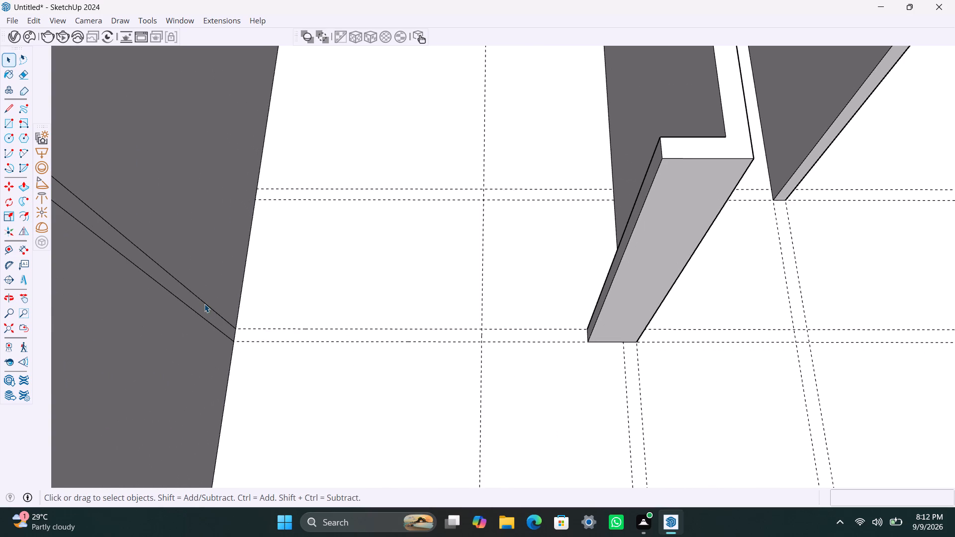
pyautogui.moveTo(204, 311); pyautogui.dragTo(207, 315)
pyautogui.tripleClick(207, 315)
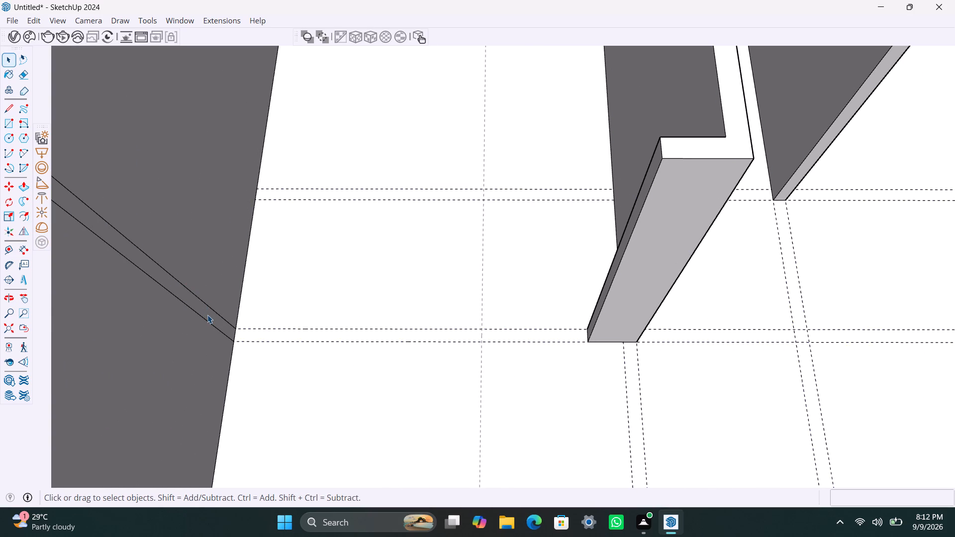
pyautogui.doubleClick(207, 315)
pyautogui.click(207, 312)
pyautogui.click(229, 267)
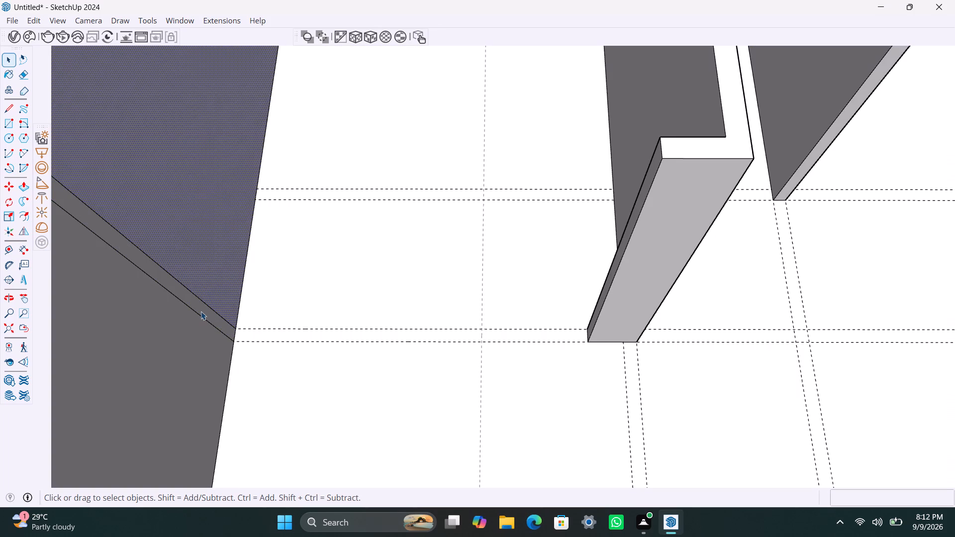
pyautogui.click(201, 311)
pyautogui.press('p')
pyautogui.click(201, 308)
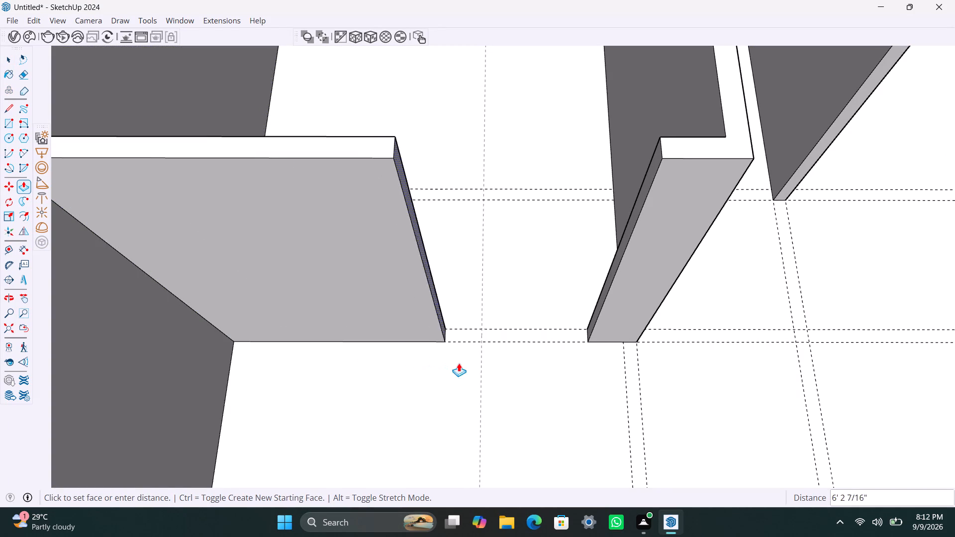
pyautogui.click(484, 407)
pyautogui.press('space')
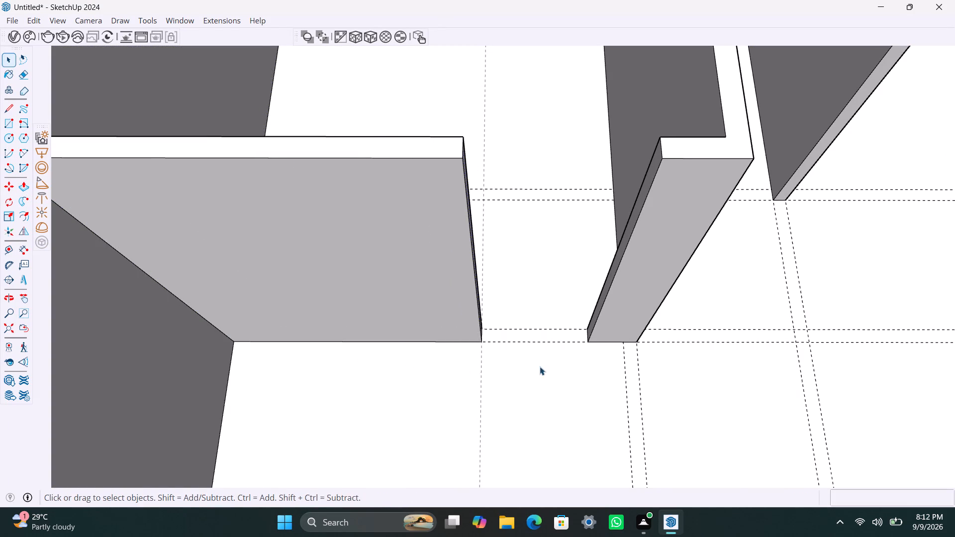
# Copy the top edge of the 1' return's end face 3' down that face.
pyautogui.scroll(-4, 534, 355)
pyautogui.scroll(2, 556, 264)
pyautogui.scroll(6, 637, 249)
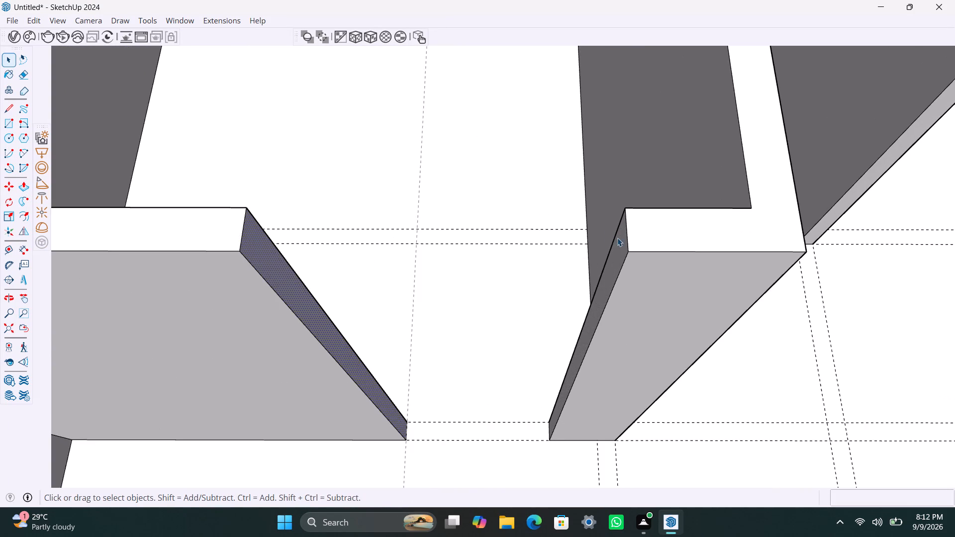
pyautogui.scroll(2, 628, 243)
pyautogui.click(629, 246)
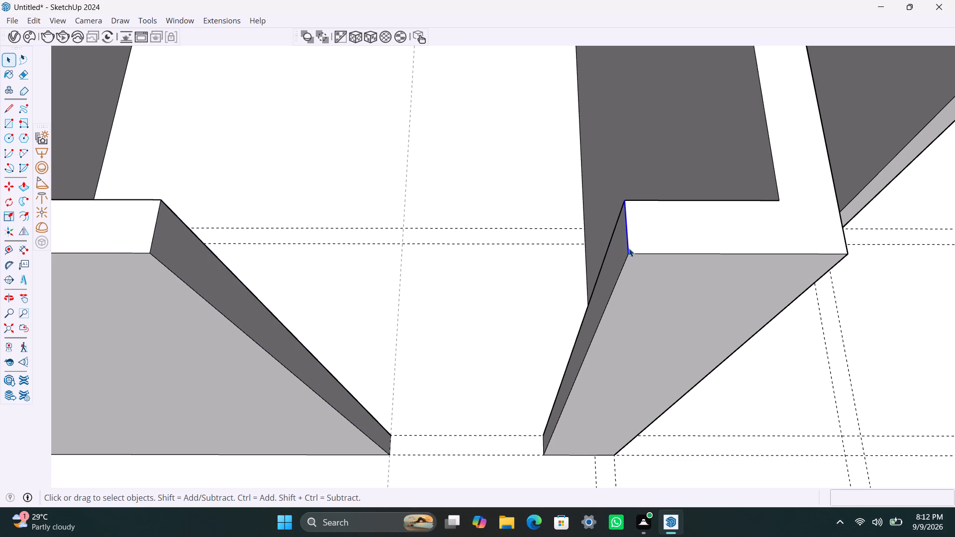
pyautogui.click(629, 251)
pyautogui.press('m')
pyautogui.click(628, 259)
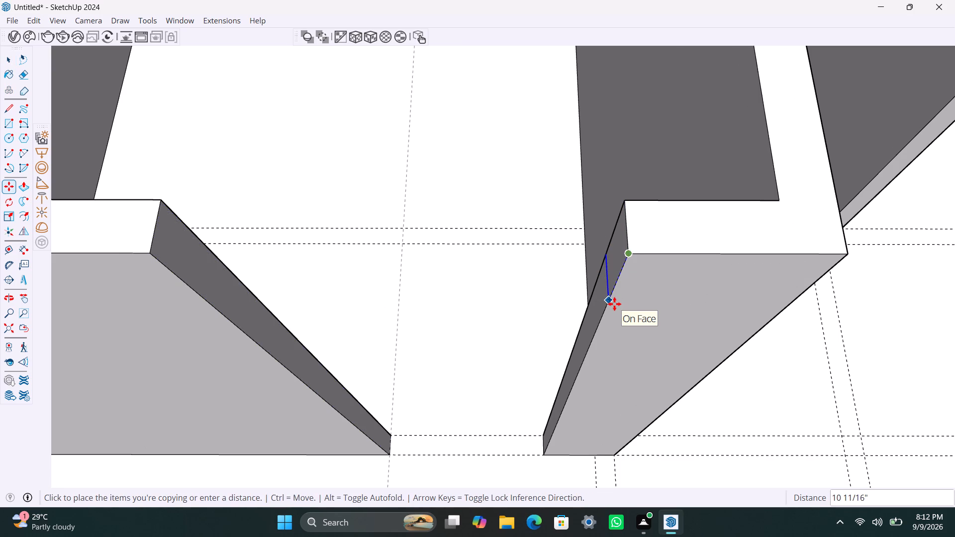
pyautogui.write("3'")
pyautogui.press('Return')
pyautogui.press('space')
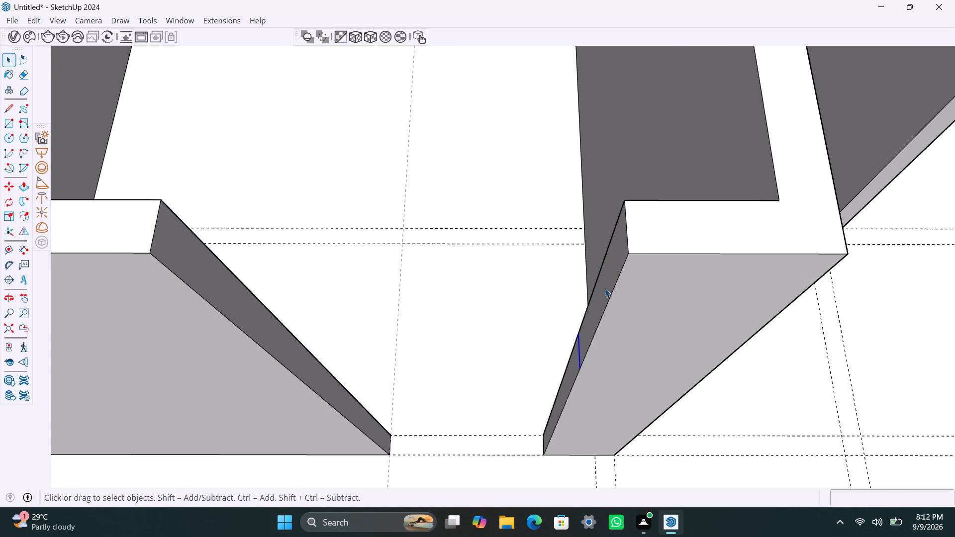
# Push/Pull the upper 3' of the return's end face across the doorway to the facing cross wall, forming the lintel.
pyautogui.doubleClick(605, 288)
pyautogui.press('p')
pyautogui.click(605, 286)
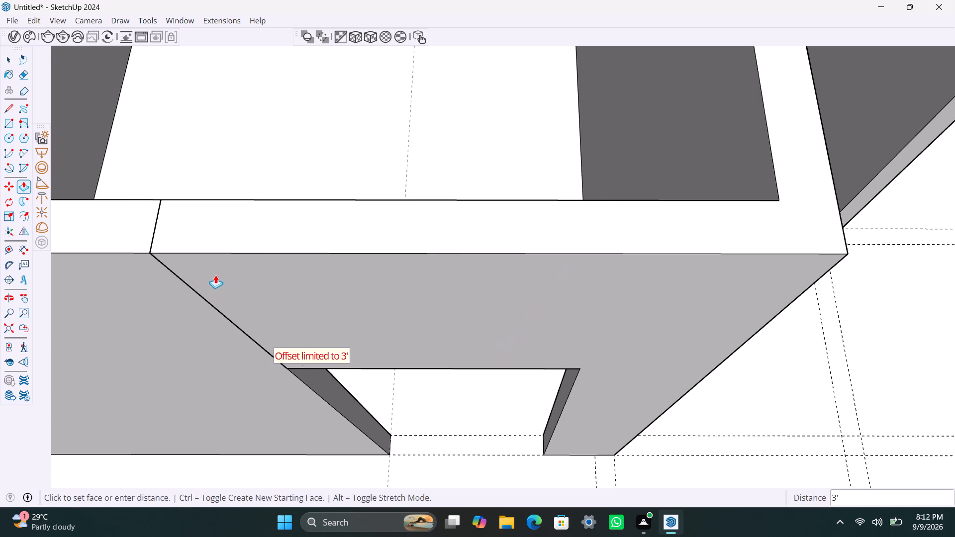
pyautogui.click(169, 282)
pyautogui.press('space')
# Copy the second partition's vertical end edge 4.5" back along its side facing the first partition.
pyautogui.scroll(-5, 283, 329)
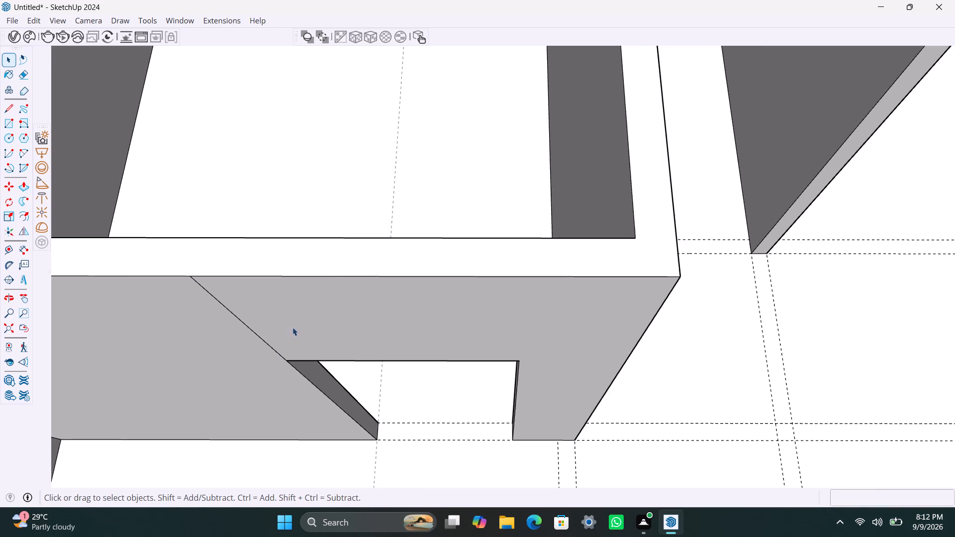
pyautogui.scroll(-12, 292, 327)
pyautogui.moveTo(515, 315); pyautogui.dragTo(436, 292, button='middle')
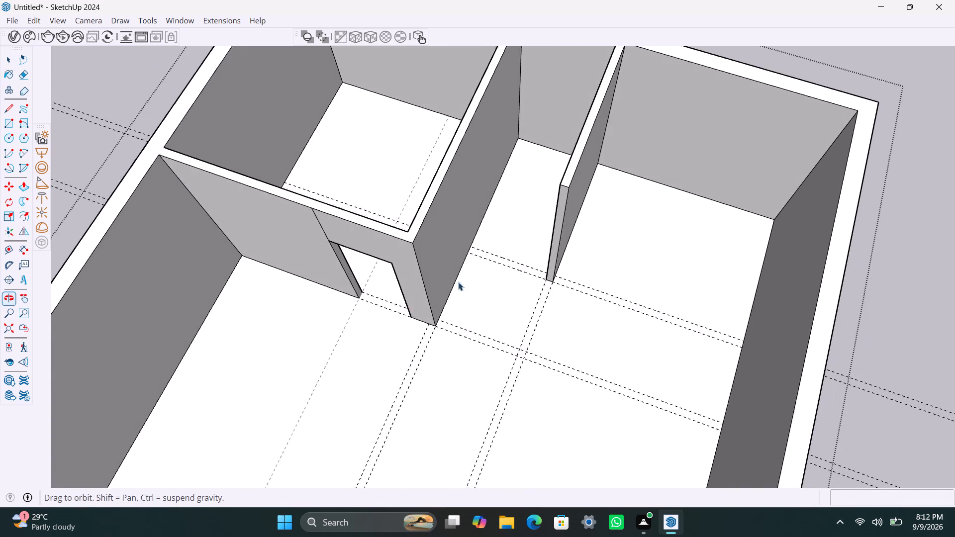
pyautogui.scroll(2, 505, 237)
pyautogui.moveTo(477, 323); pyautogui.dragTo(596, 318, button='middle')
pyautogui.scroll(2, 560, 235)
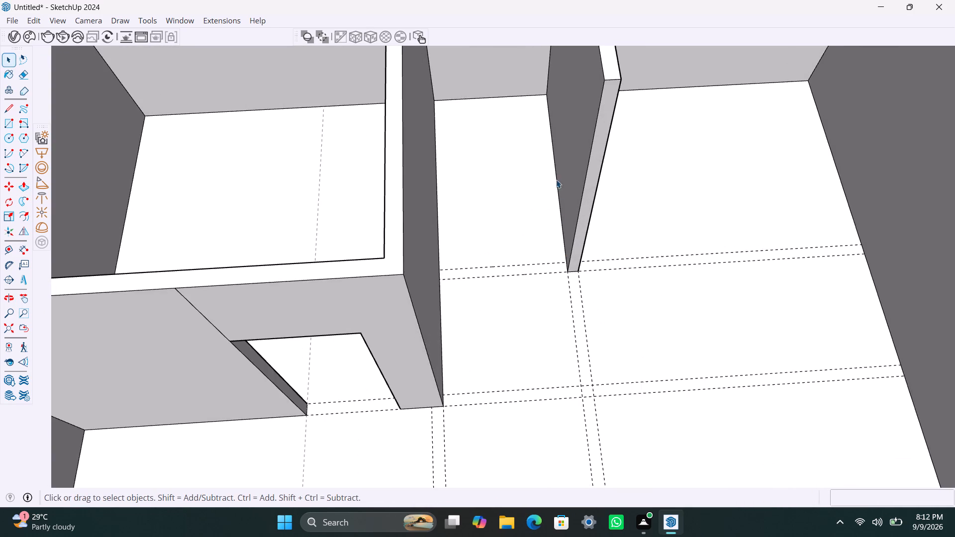
pyautogui.scroll(-4, 554, 179)
pyautogui.keyDown('shift'); pyautogui.moveTo(544, 261); pyautogui.dragTo(527, 338, button='middle'); pyautogui.keyUp('shift')
pyautogui.scroll(4, 535, 311)
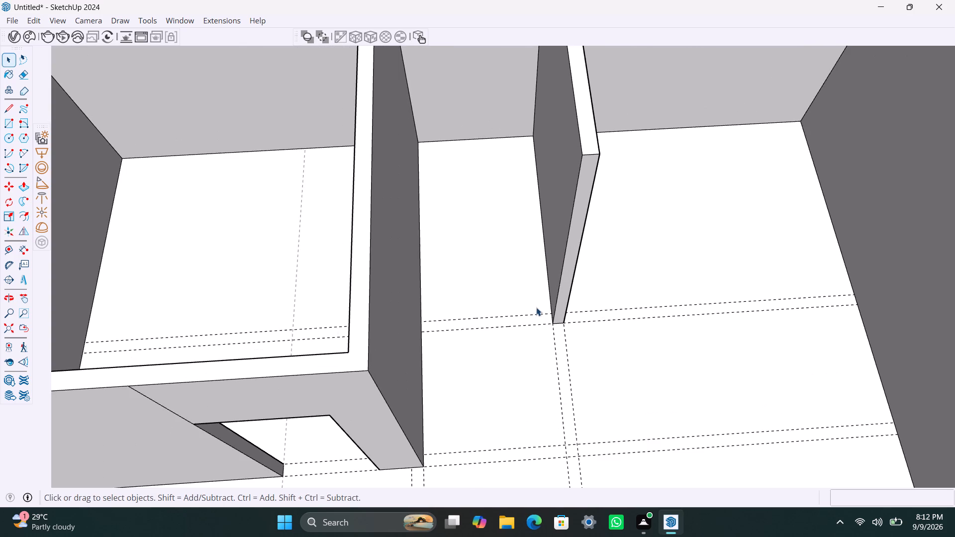
pyautogui.scroll(2, 540, 296)
pyautogui.moveTo(566, 300); pyautogui.dragTo(591, 309, button='middle')
pyautogui.scroll(2, 576, 276)
pyautogui.click(581, 268)
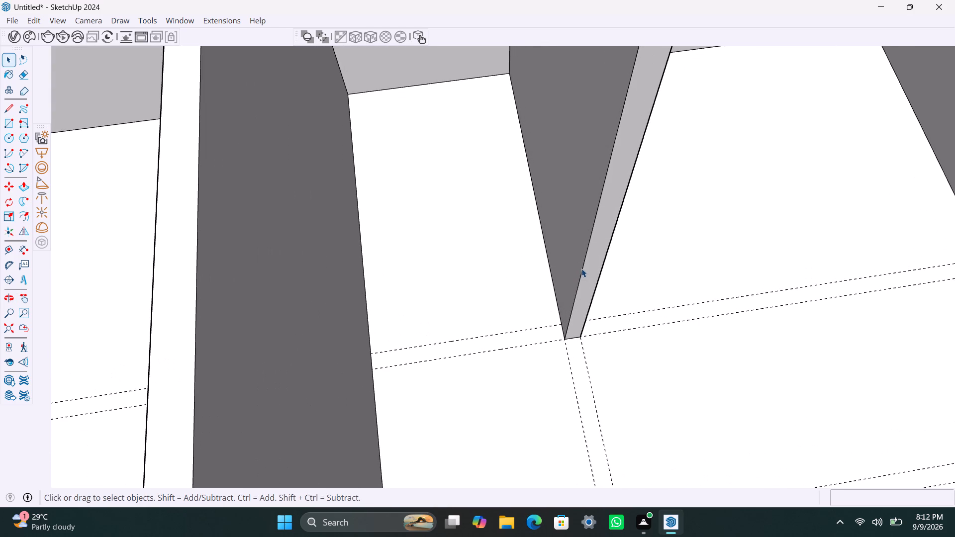
pyautogui.press('m')
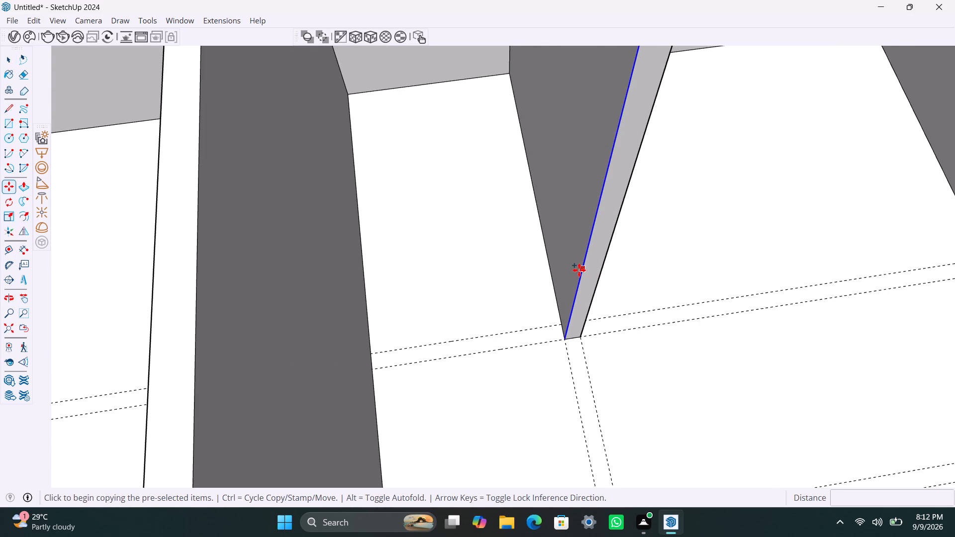
pyautogui.click(560, 336)
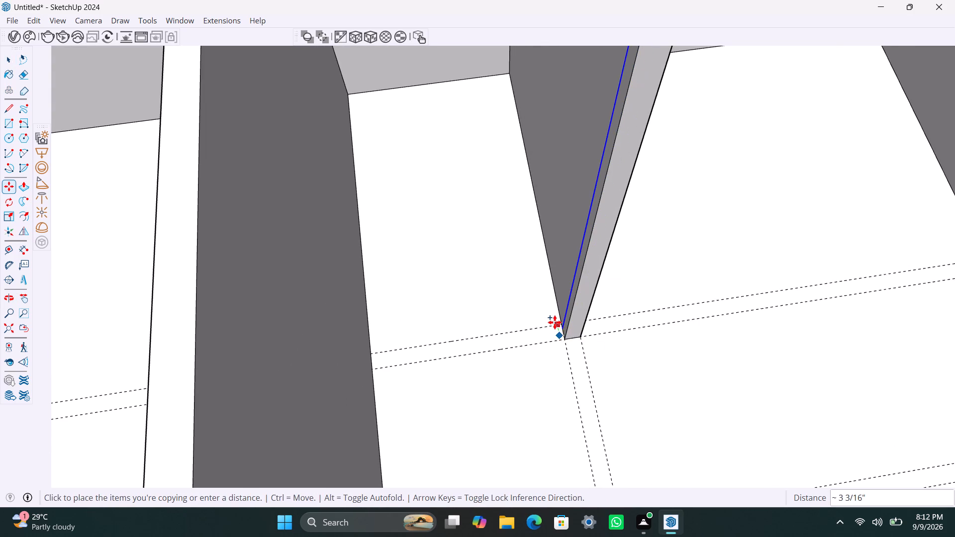
pyautogui.write('4.5"')
pyautogui.press('Return')
pyautogui.press('space')
# Push/Pull the 4.5" strip at the second partition's end out 5" toward the first partition.
pyautogui.scroll(2, 565, 314)
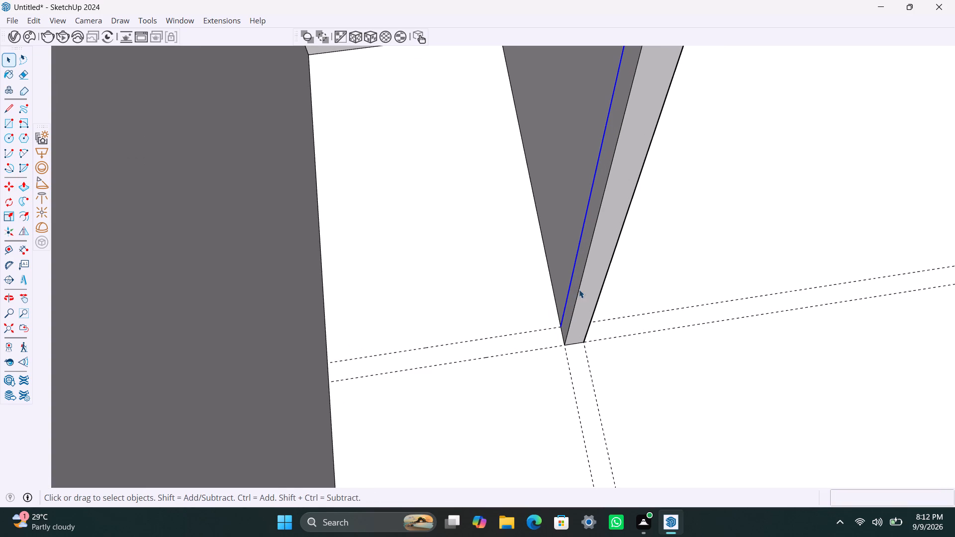
pyautogui.click(580, 268)
pyautogui.click(580, 268)
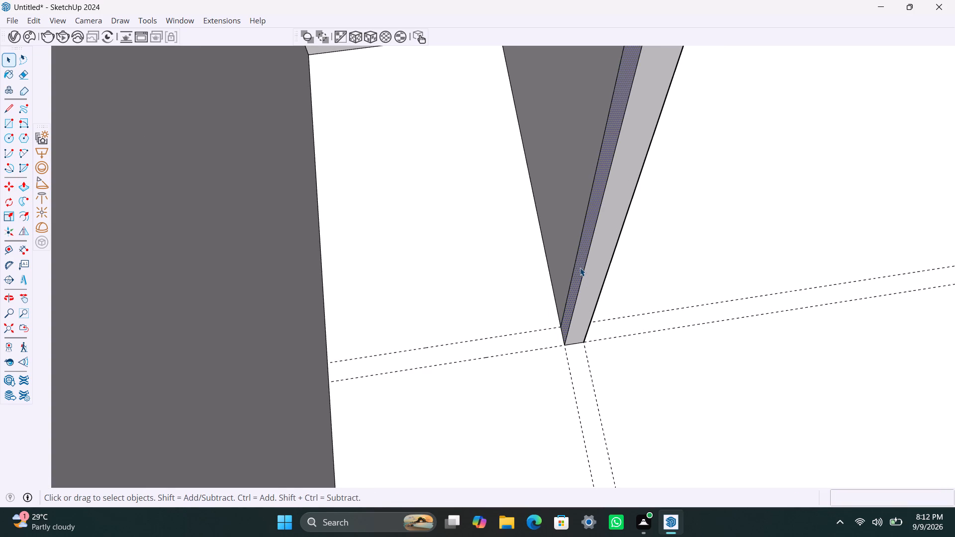
pyautogui.press('p')
pyautogui.click(580, 268)
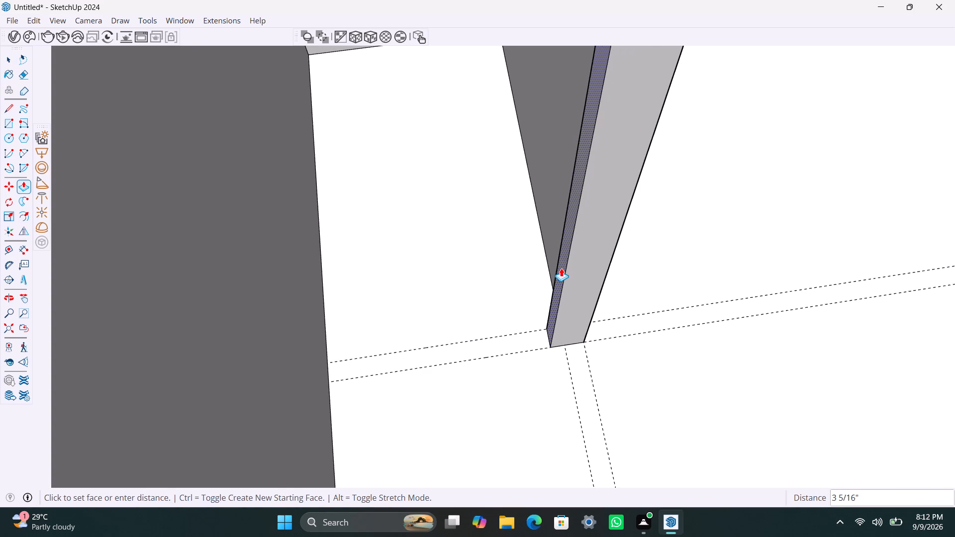
pyautogui.write('5"')
pyautogui.press('Return')
pyautogui.press('space')
# Copy the top edge of the 5" return's end face 3' down that face.
pyautogui.scroll(-7, 385, 357)
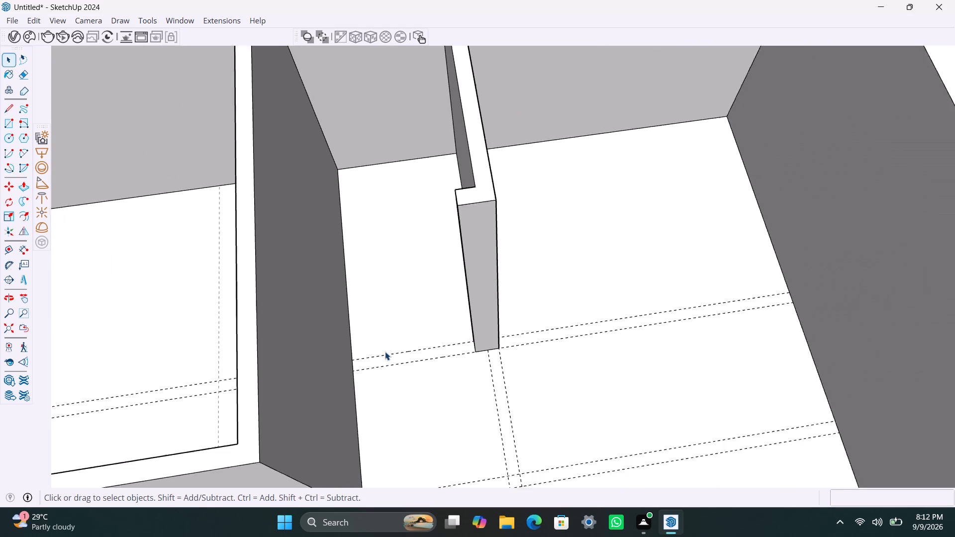
pyautogui.moveTo(396, 345); pyautogui.dragTo(376, 344, button='middle')
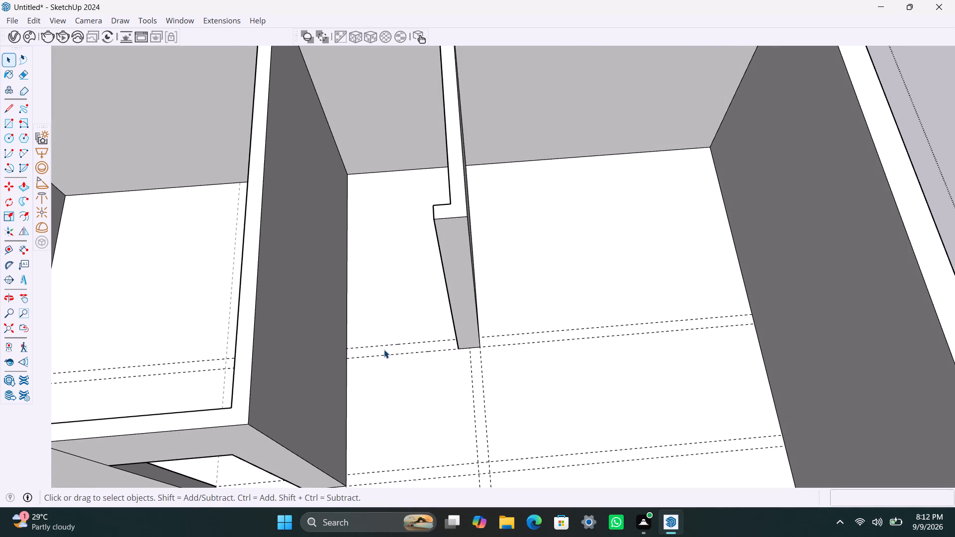
pyautogui.scroll(1, 410, 296)
pyautogui.moveTo(412, 300); pyautogui.dragTo(560, 286, button='middle')
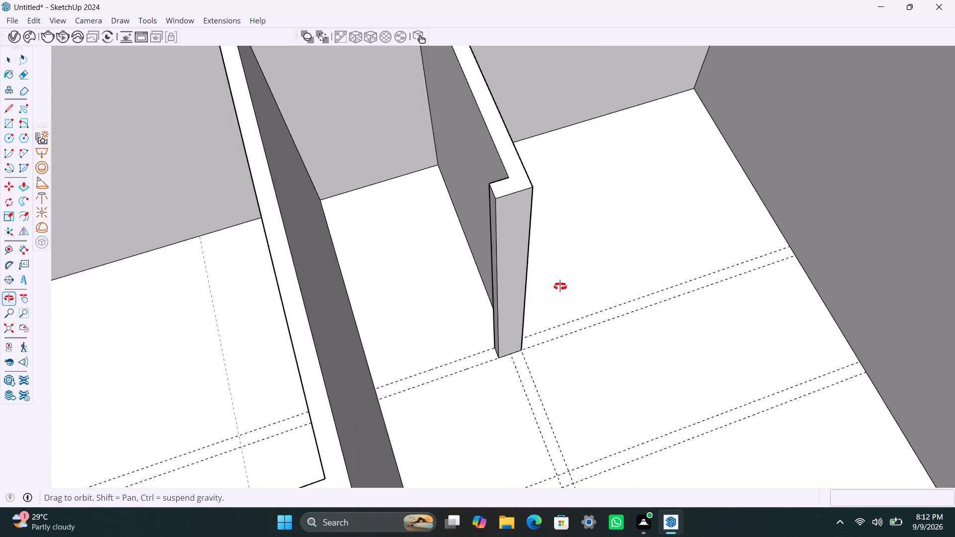
pyautogui.moveTo(560, 286); pyautogui.dragTo(563, 280, button='middle')
pyautogui.scroll(4, 552, 186)
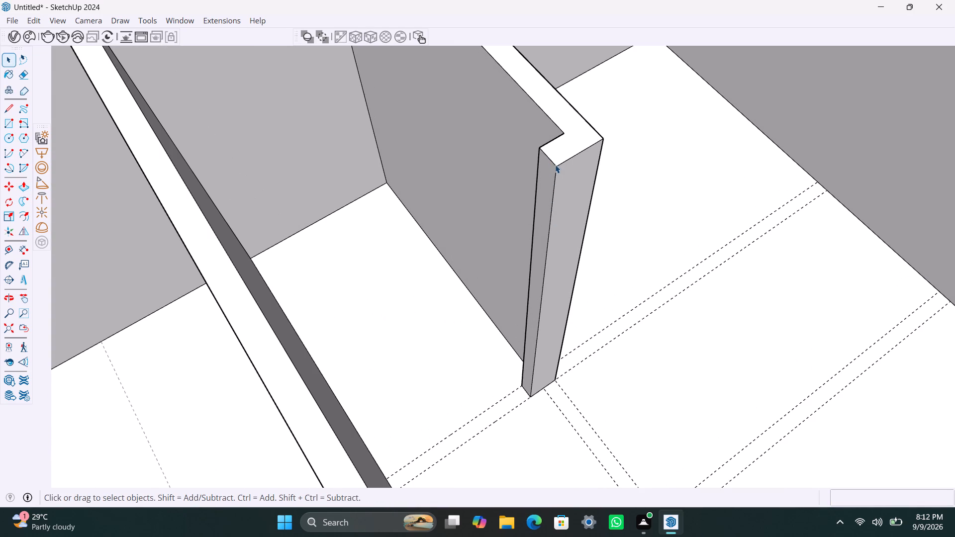
pyautogui.click(555, 165)
pyautogui.press('m')
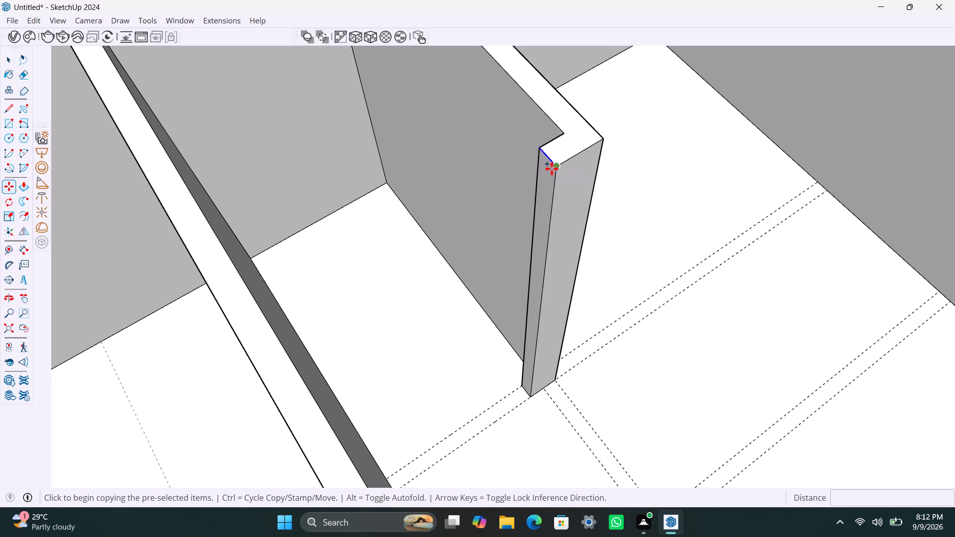
pyautogui.moveTo(552, 169); pyautogui.dragTo(550, 184)
pyautogui.write("3'")
pyautogui.press('Return')
pyautogui.press('space')
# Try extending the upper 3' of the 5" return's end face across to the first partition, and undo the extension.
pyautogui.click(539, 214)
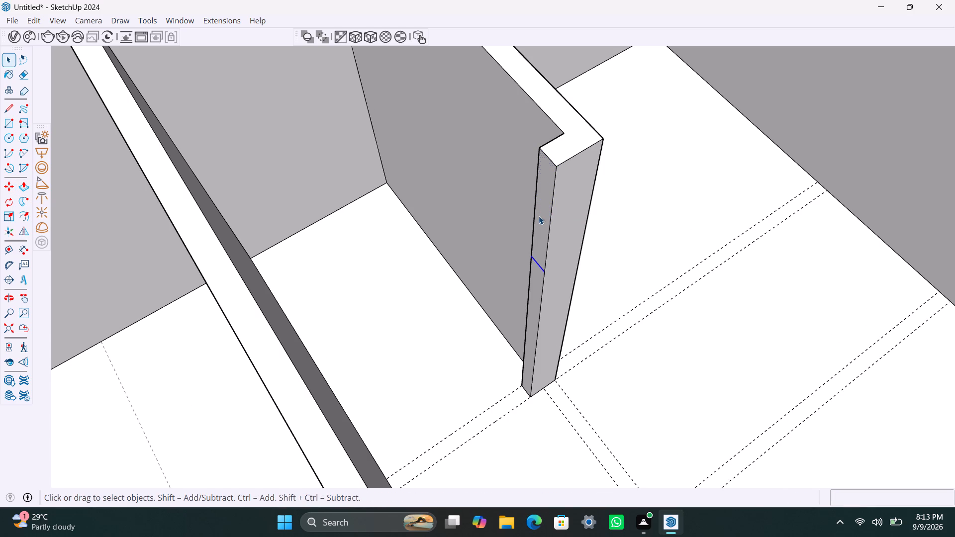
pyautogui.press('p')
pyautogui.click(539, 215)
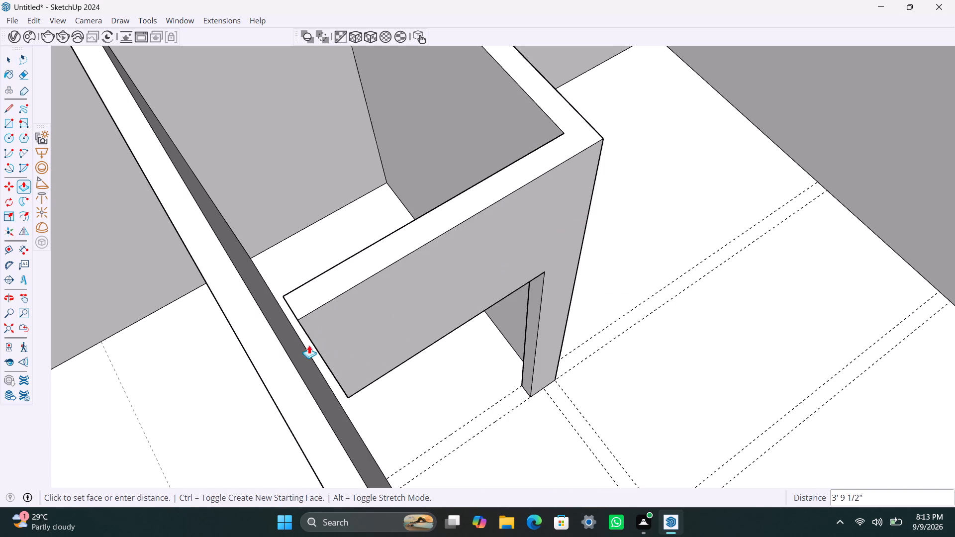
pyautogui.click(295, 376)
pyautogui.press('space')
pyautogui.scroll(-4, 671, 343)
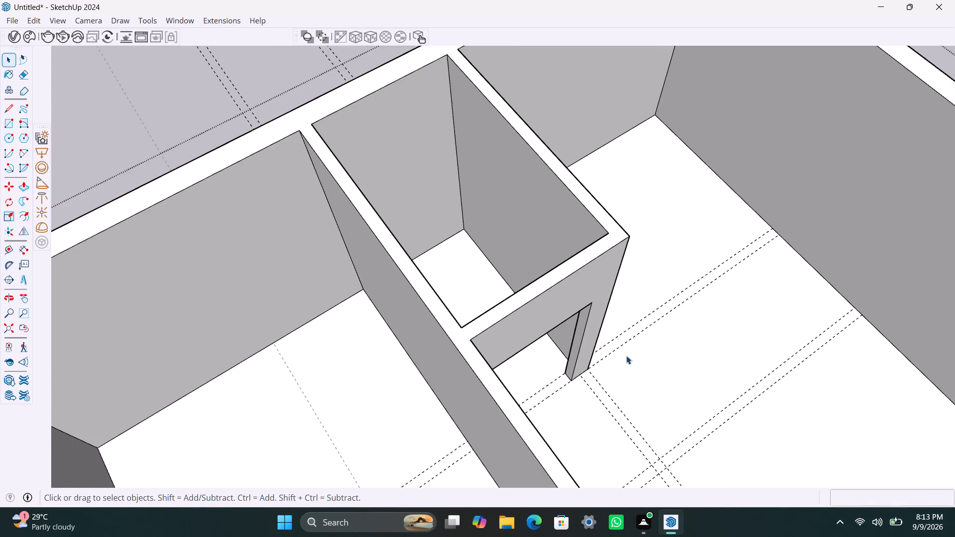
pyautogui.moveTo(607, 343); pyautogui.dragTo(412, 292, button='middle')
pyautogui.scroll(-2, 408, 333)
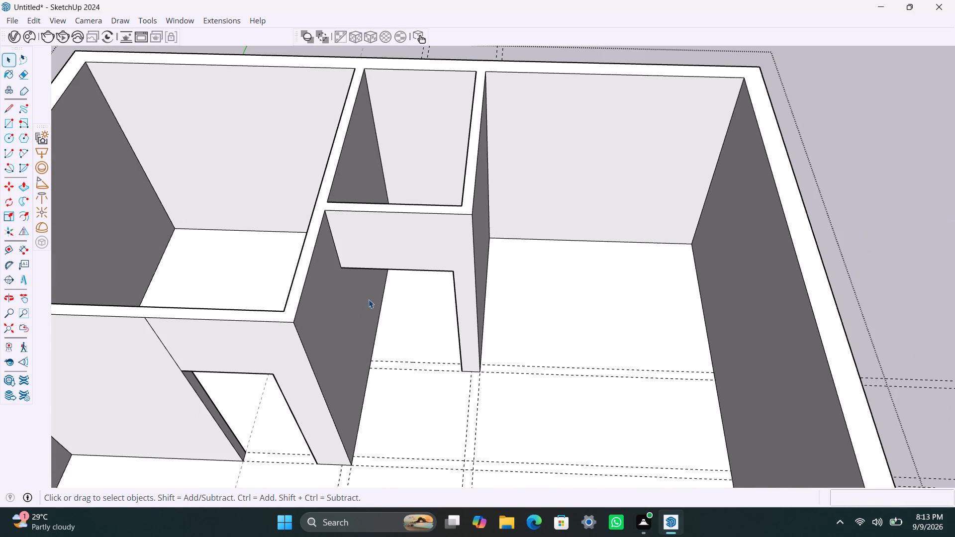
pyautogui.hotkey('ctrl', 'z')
# Place a guide 3' from the base edge of the 5" return's end, toward the first partition.
pyautogui.scroll(2, 432, 360)
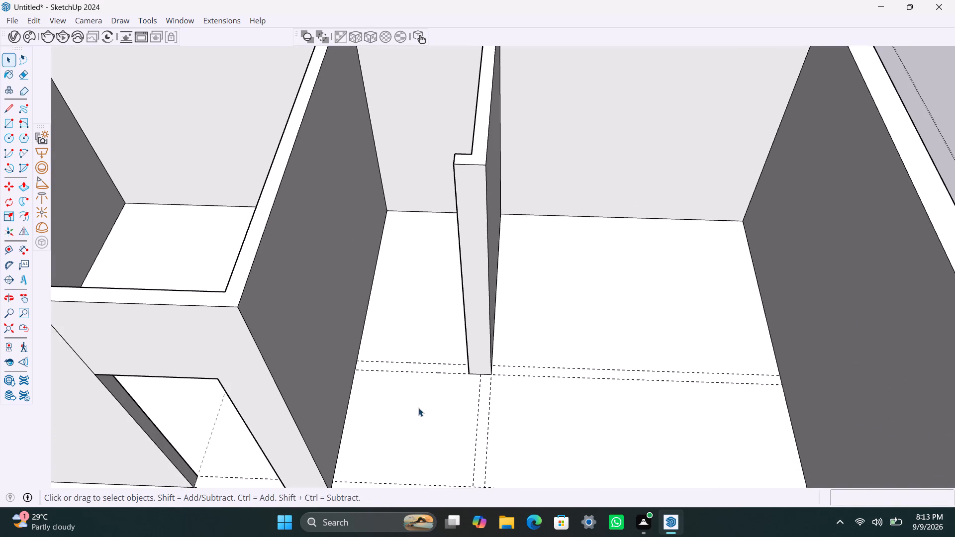
pyautogui.moveTo(431, 425); pyautogui.dragTo(470, 441, button='middle')
pyautogui.scroll(6, 511, 396)
pyautogui.moveTo(474, 417); pyautogui.dragTo(521, 428, button='middle')
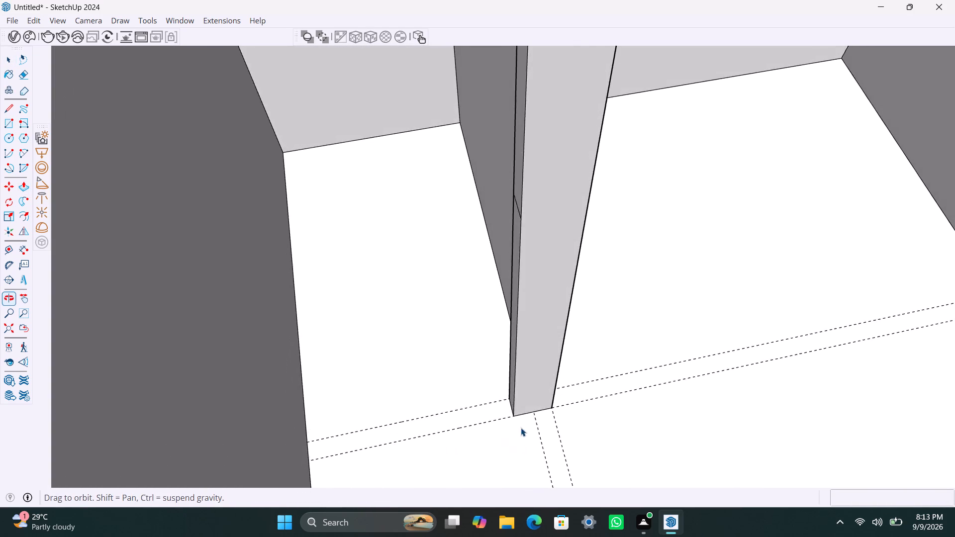
pyautogui.moveTo(521, 428); pyautogui.dragTo(514, 442, button='middle')
pyautogui.scroll(8, 528, 408)
pyautogui.moveTo(450, 425); pyautogui.dragTo(427, 426)
pyautogui.press('t')
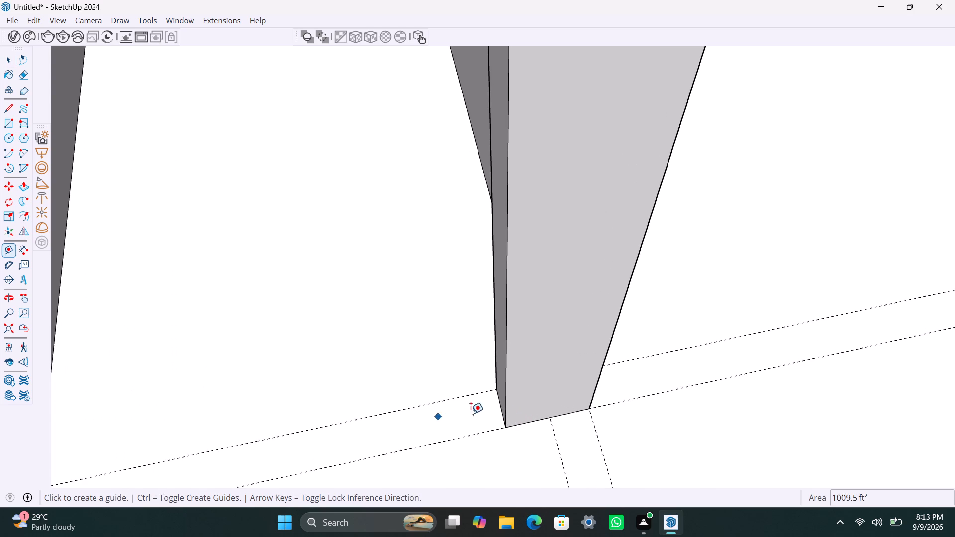
pyautogui.moveTo(499, 404); pyautogui.dragTo(494, 407)
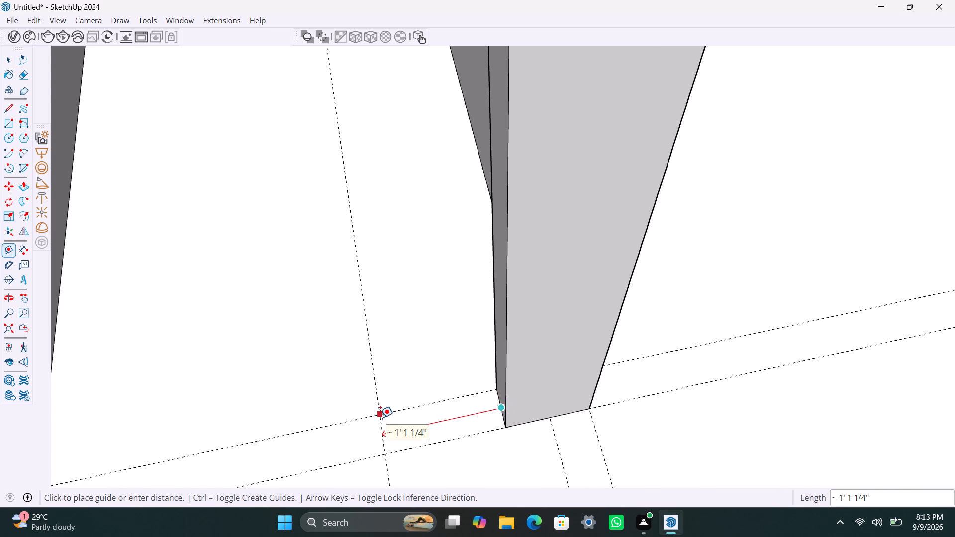
pyautogui.write("3'")
pyautogui.press('Return')
pyautogui.press('space')
pyautogui.scroll(-4, 296, 465)
pyautogui.scroll(-2, 301, 390)
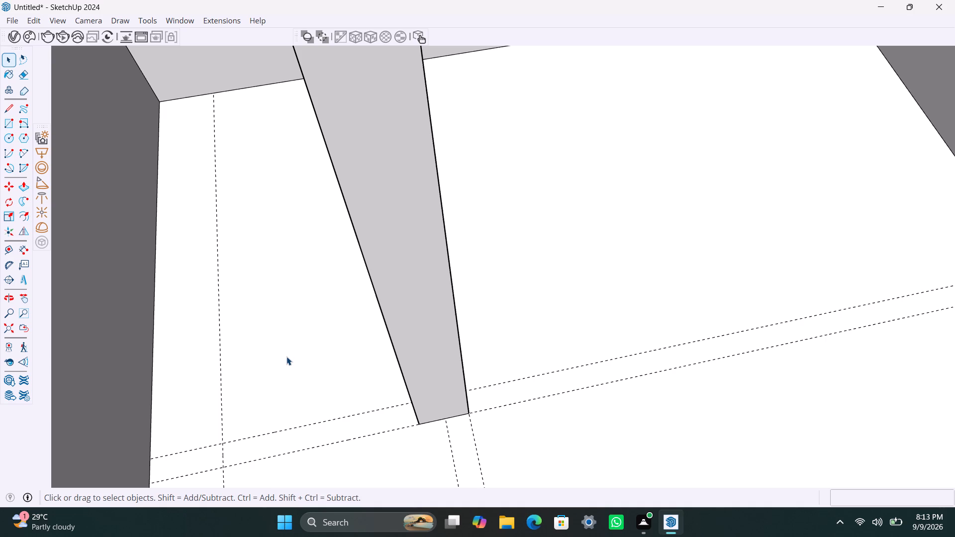
# Draw a floor rectangle from the first partition's face to the door guide, between the paired guides aligned with the 5" return.
pyautogui.scroll(-2, 161, 318)
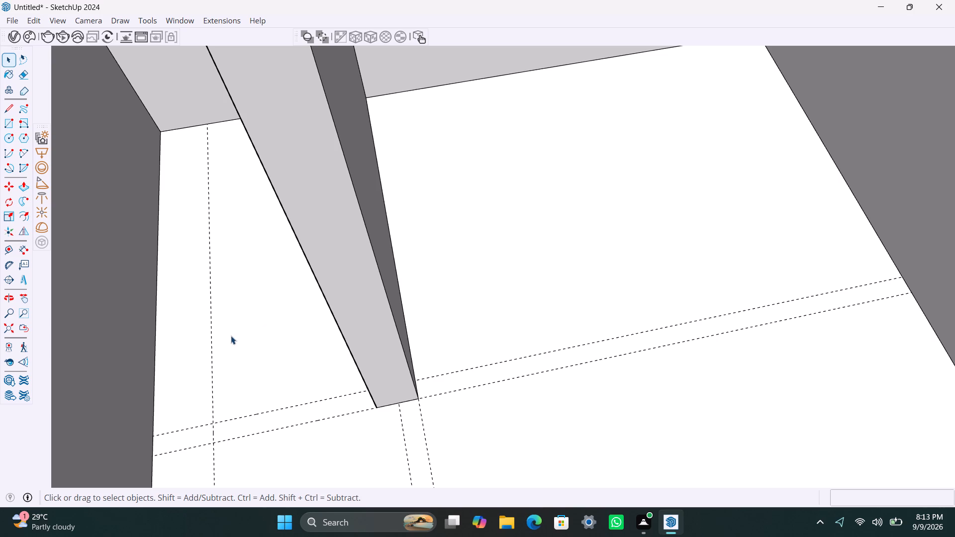
pyautogui.scroll(-2, 227, 360)
pyautogui.keyDown('shift'); pyautogui.moveTo(237, 357); pyautogui.dragTo(459, 335, button='middle'); pyautogui.keyUp('shift')
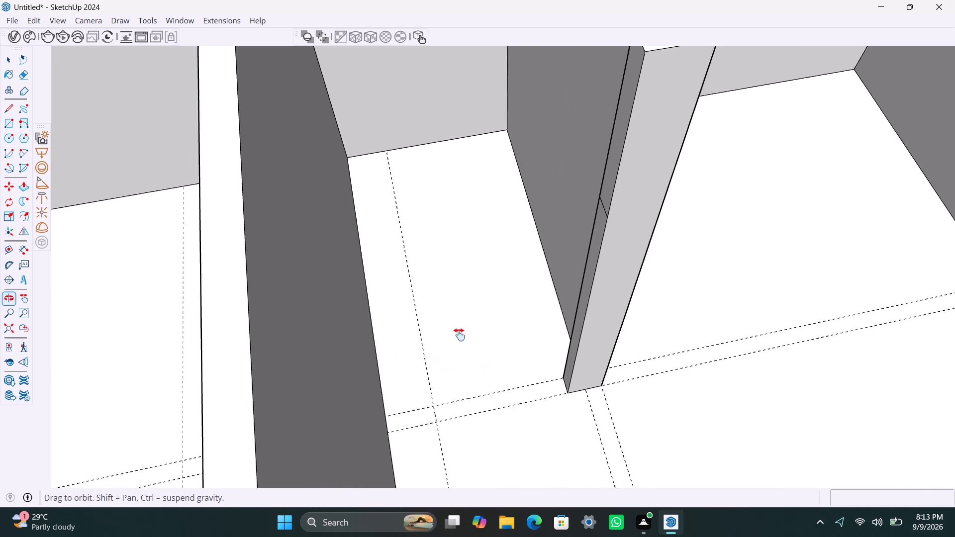
pyautogui.keyDown('shift'); pyautogui.moveTo(459, 335); pyautogui.dragTo(476, 316, button='middle'); pyautogui.keyUp('shift')
pyautogui.scroll(1, 462, 393)
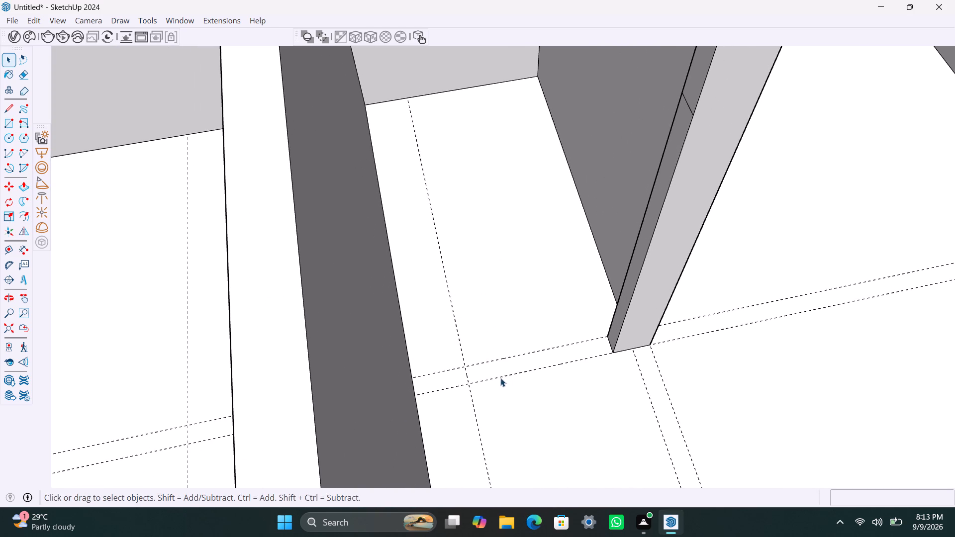
pyautogui.scroll(-1, 512, 354)
pyautogui.moveTo(478, 360); pyautogui.dragTo(392, 375, button='middle')
pyautogui.scroll(3, 422, 346)
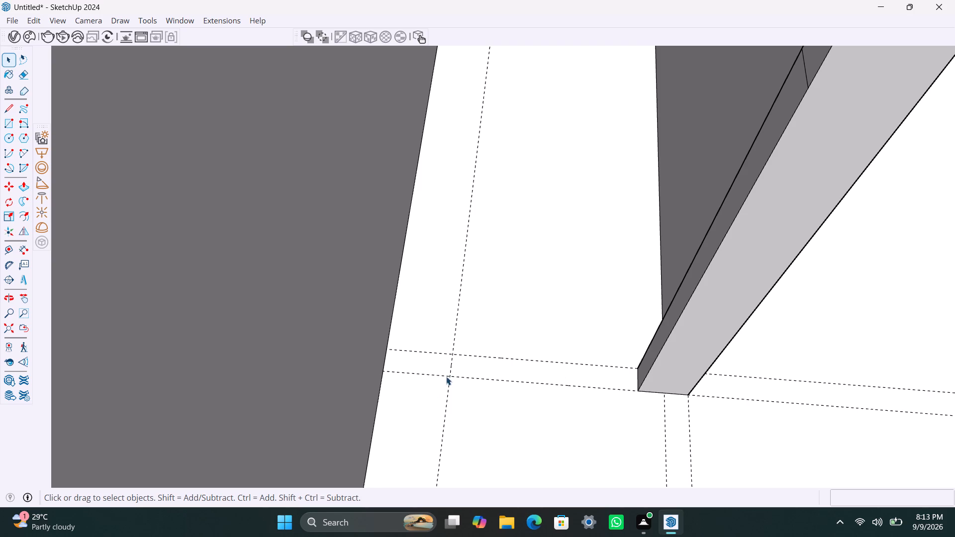
pyautogui.scroll(-5, 419, 365)
pyautogui.scroll(1, 412, 368)
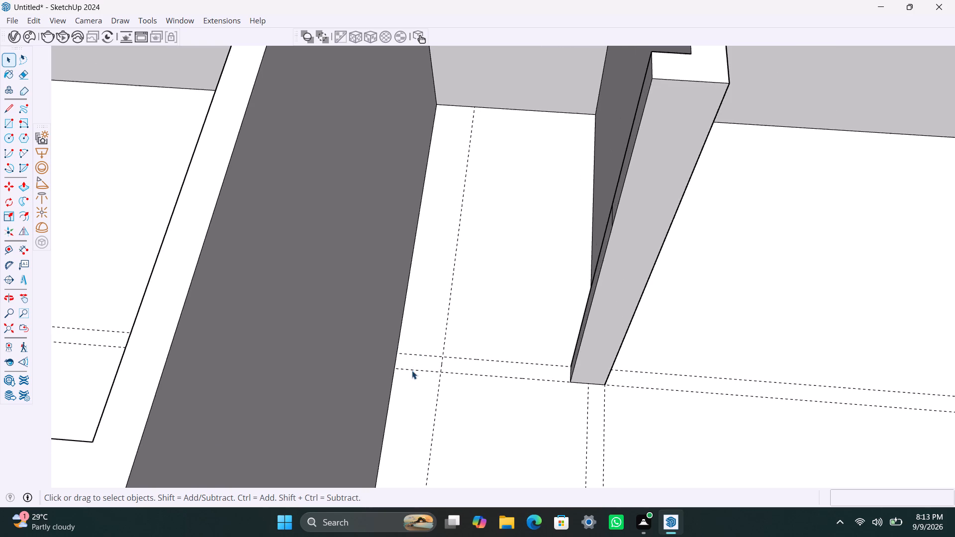
pyautogui.scroll(2, 412, 370)
pyautogui.click(410, 357)
pyautogui.doubleClick(410, 357)
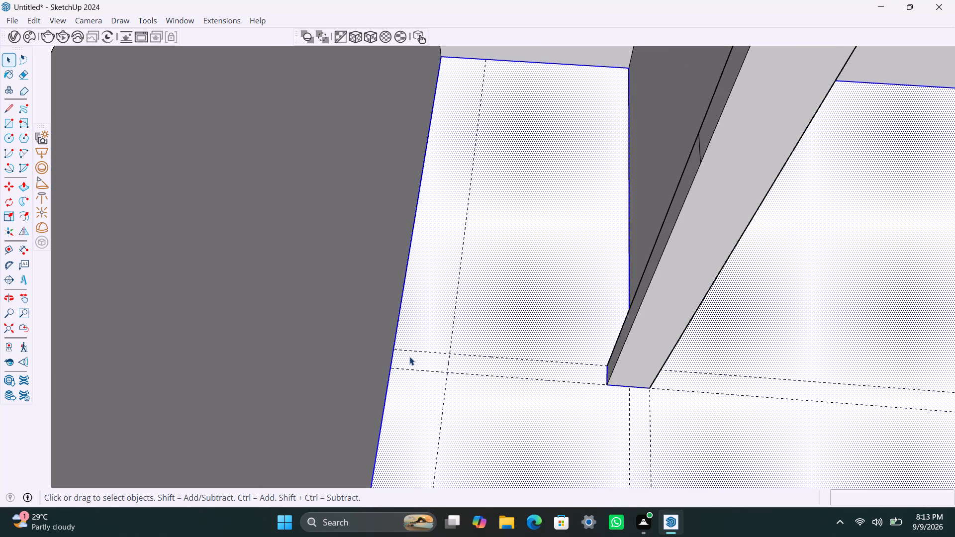
pyautogui.press('r')
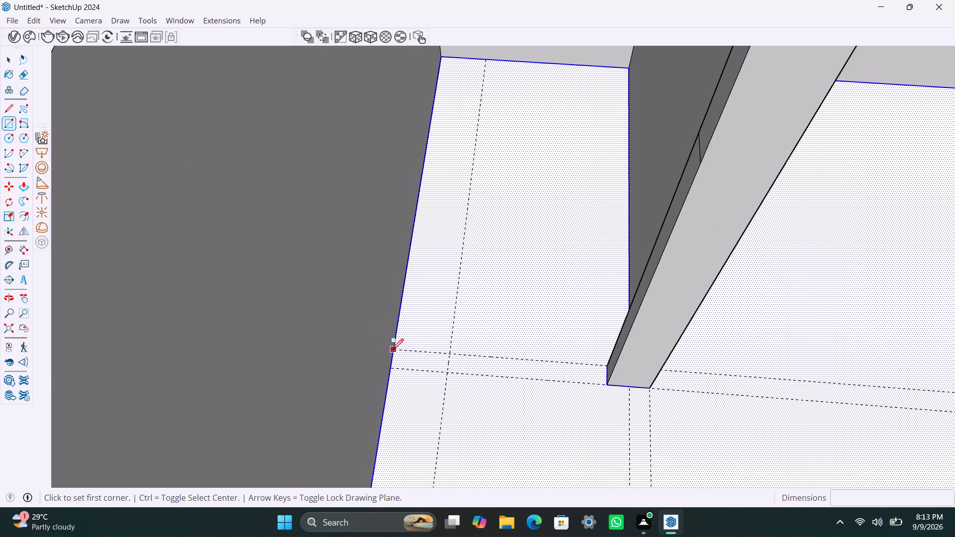
pyautogui.moveTo(396, 348); pyautogui.dragTo(401, 353)
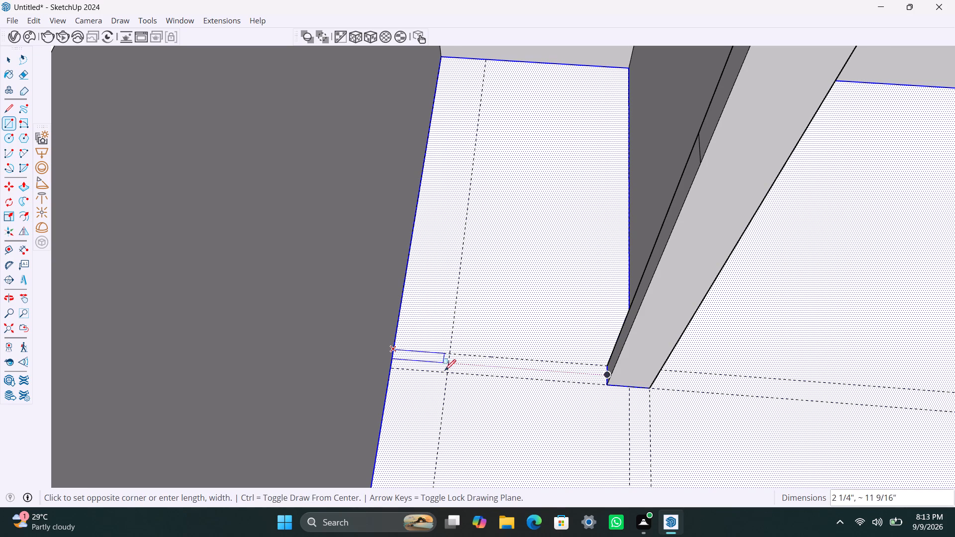
pyautogui.click(449, 373)
pyautogui.press('space')
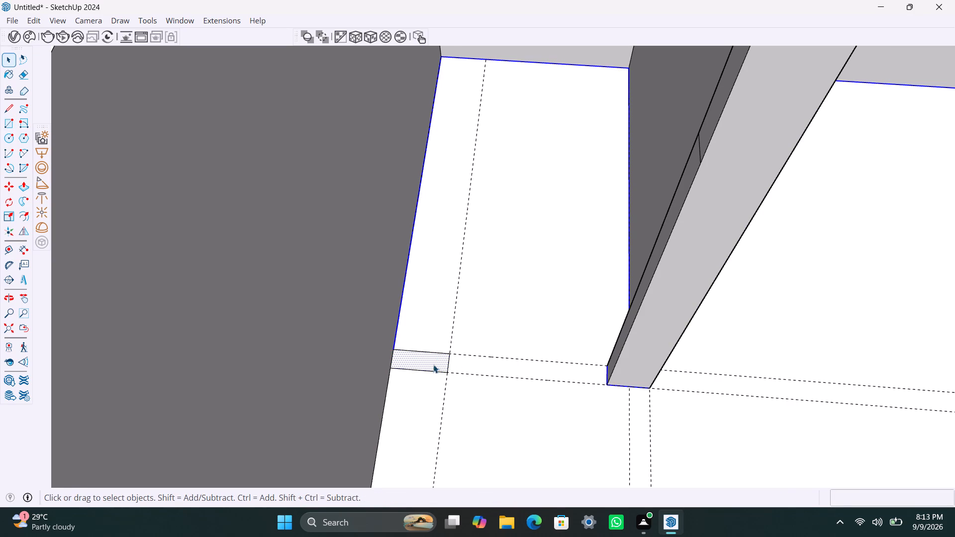
# Push/Pull the new floor rectangle beside the first partition up 10' to the wall height.
pyautogui.press('p')
pyautogui.moveTo(435, 361); pyautogui.dragTo(436, 356)
pyautogui.press('Escape')
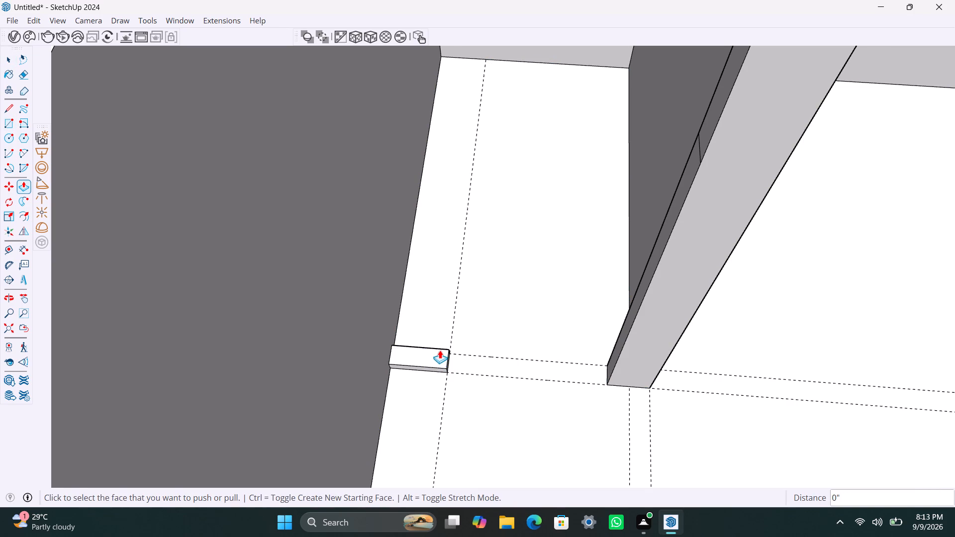
pyautogui.hotkey('ctrl', 'z')
pyautogui.click(436, 358)
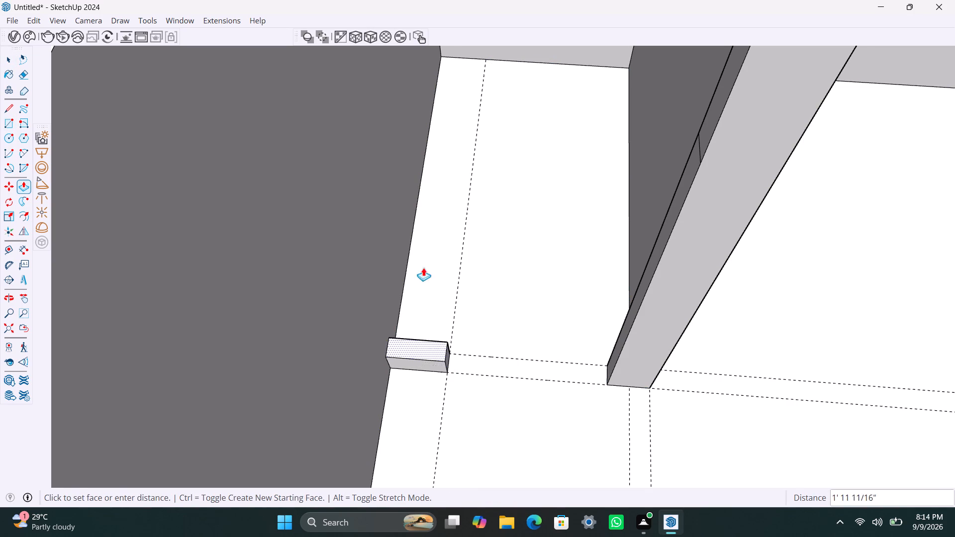
pyautogui.scroll(-4, 429, 258)
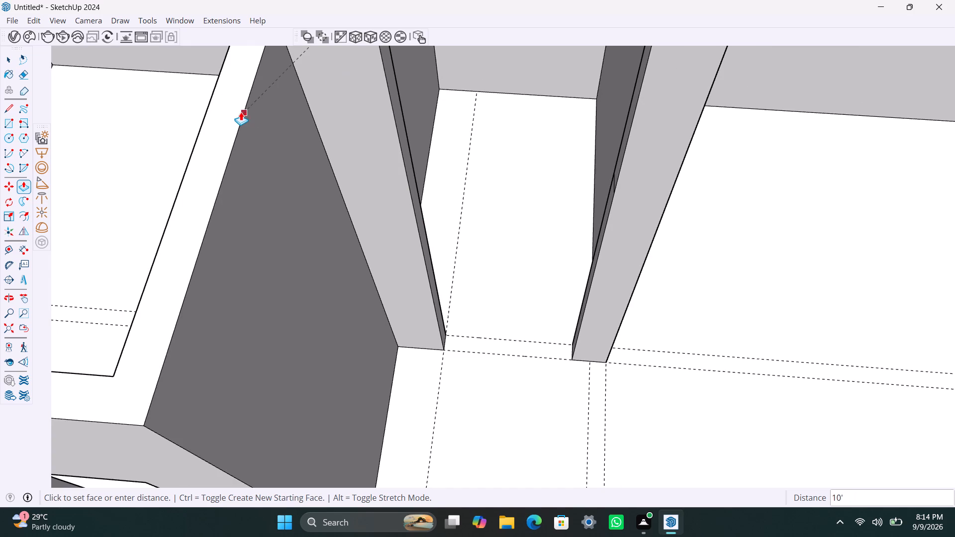
pyautogui.click(237, 110)
pyautogui.press('space')
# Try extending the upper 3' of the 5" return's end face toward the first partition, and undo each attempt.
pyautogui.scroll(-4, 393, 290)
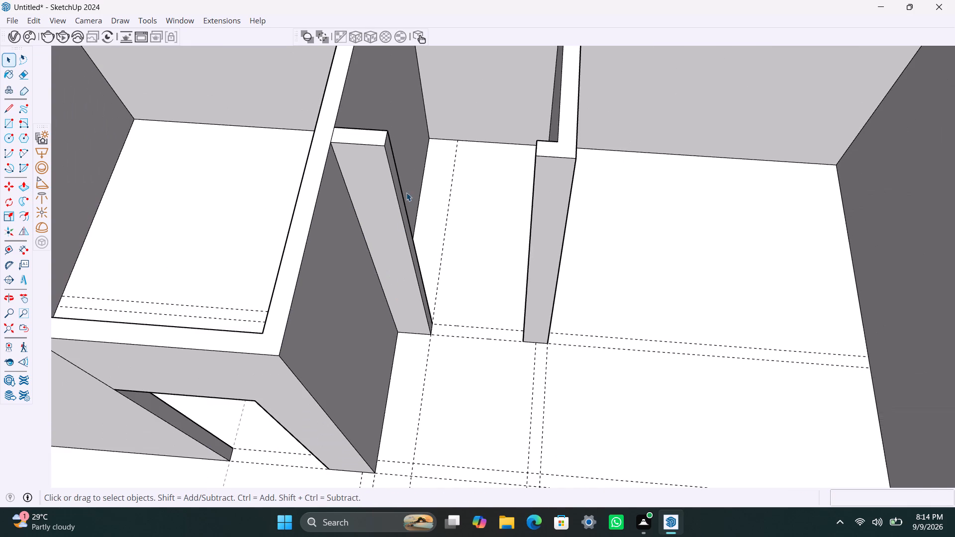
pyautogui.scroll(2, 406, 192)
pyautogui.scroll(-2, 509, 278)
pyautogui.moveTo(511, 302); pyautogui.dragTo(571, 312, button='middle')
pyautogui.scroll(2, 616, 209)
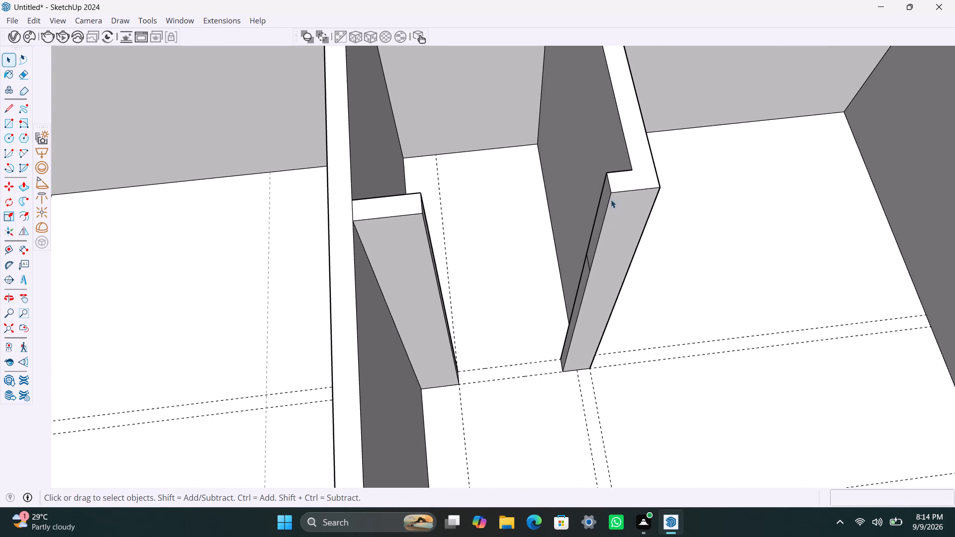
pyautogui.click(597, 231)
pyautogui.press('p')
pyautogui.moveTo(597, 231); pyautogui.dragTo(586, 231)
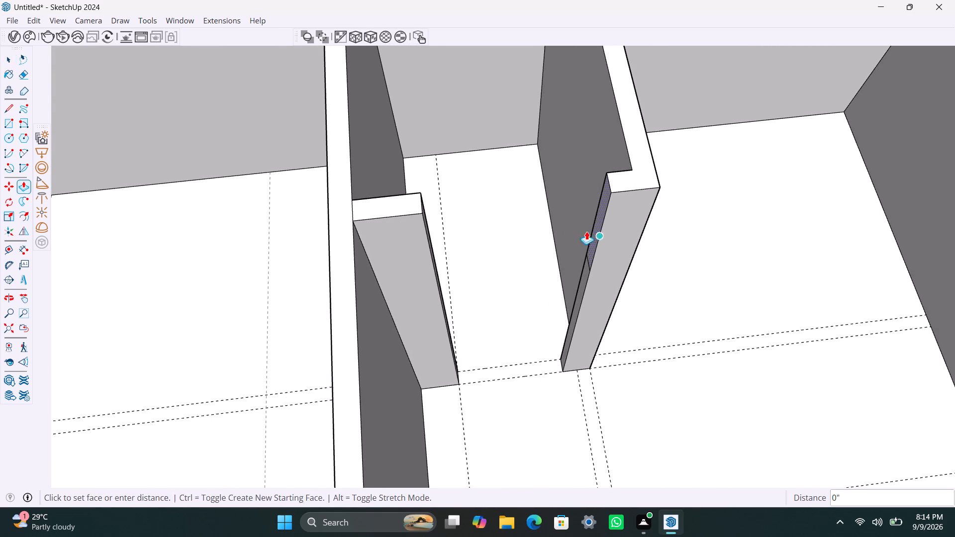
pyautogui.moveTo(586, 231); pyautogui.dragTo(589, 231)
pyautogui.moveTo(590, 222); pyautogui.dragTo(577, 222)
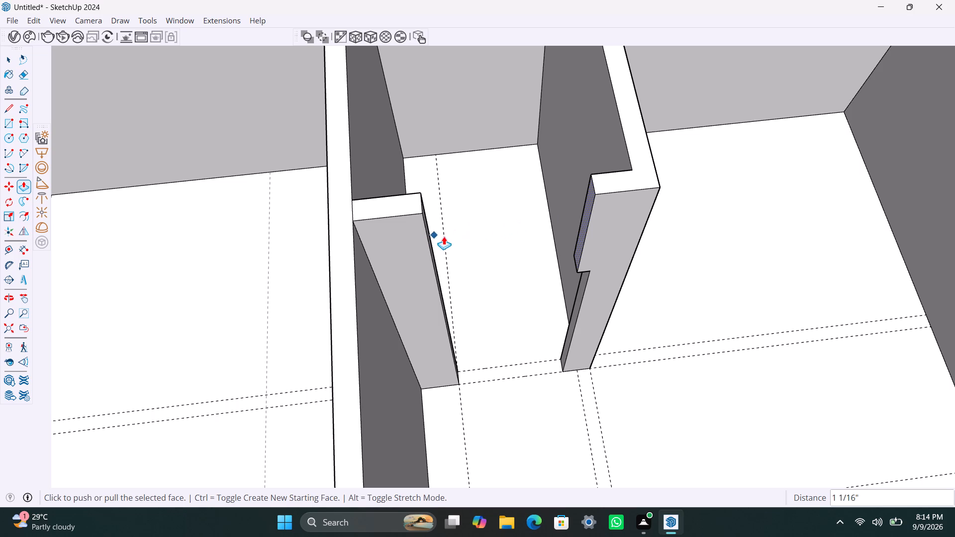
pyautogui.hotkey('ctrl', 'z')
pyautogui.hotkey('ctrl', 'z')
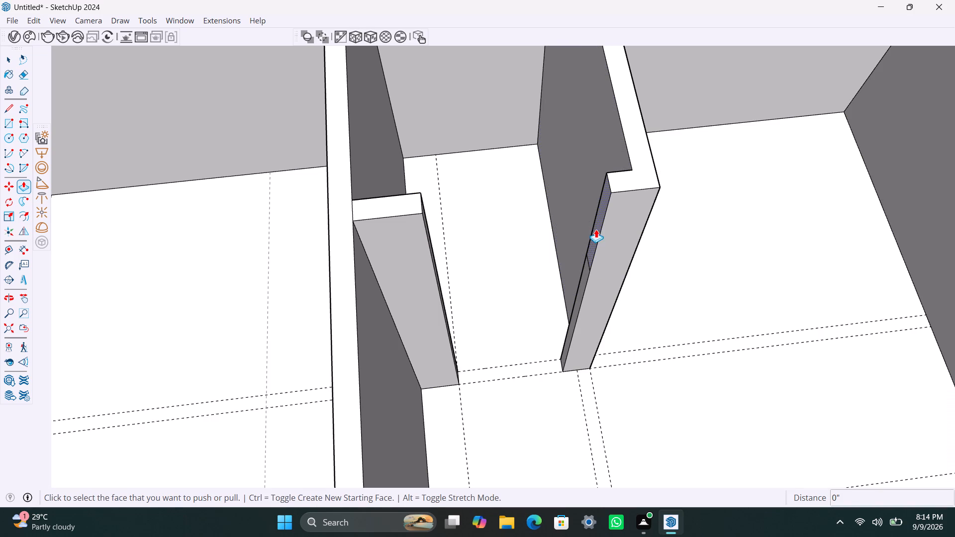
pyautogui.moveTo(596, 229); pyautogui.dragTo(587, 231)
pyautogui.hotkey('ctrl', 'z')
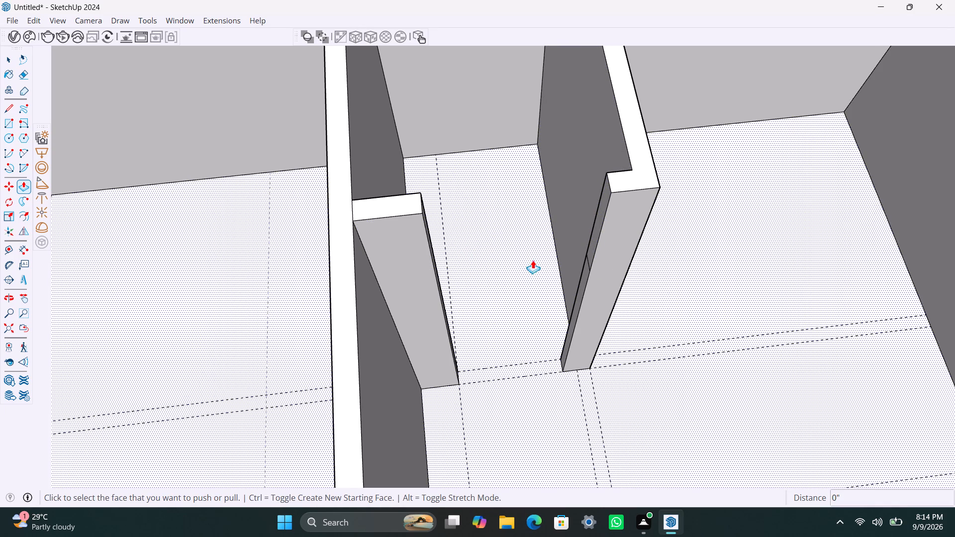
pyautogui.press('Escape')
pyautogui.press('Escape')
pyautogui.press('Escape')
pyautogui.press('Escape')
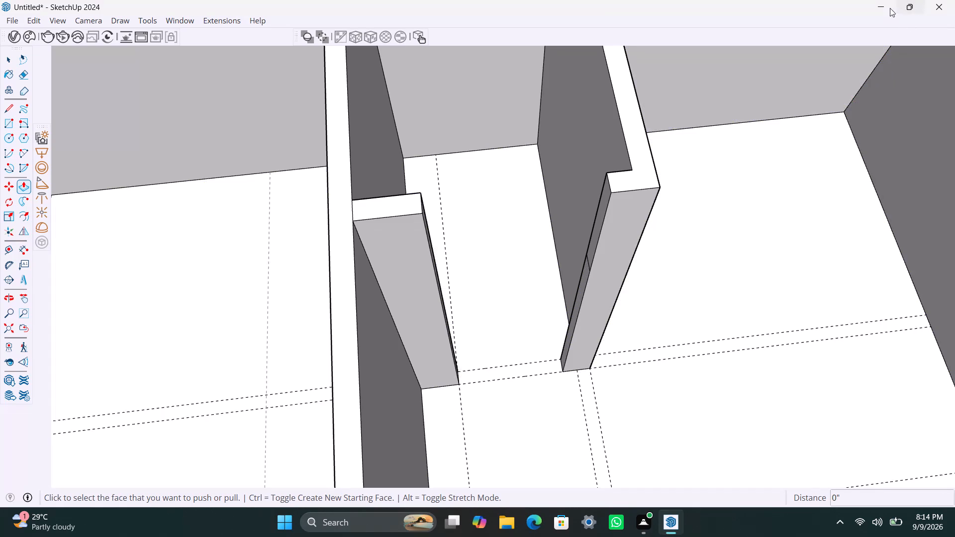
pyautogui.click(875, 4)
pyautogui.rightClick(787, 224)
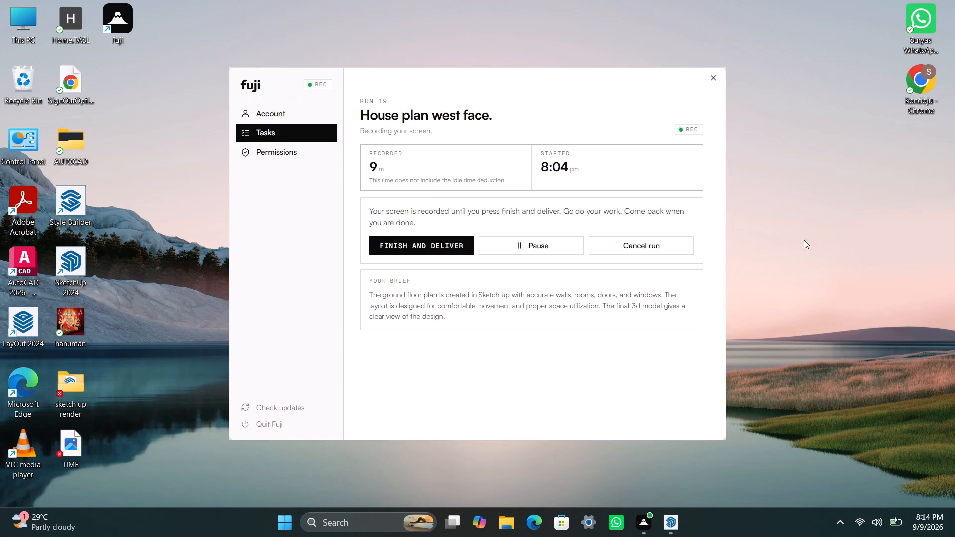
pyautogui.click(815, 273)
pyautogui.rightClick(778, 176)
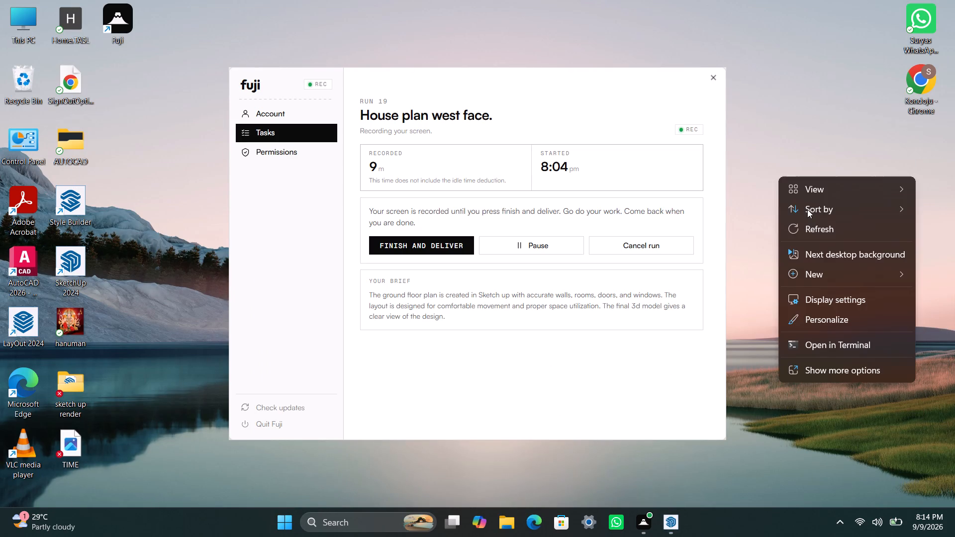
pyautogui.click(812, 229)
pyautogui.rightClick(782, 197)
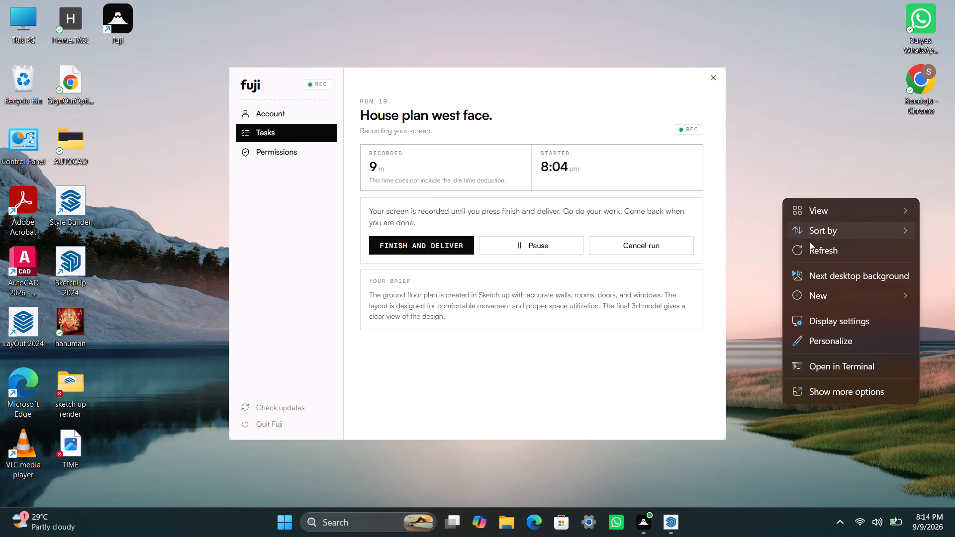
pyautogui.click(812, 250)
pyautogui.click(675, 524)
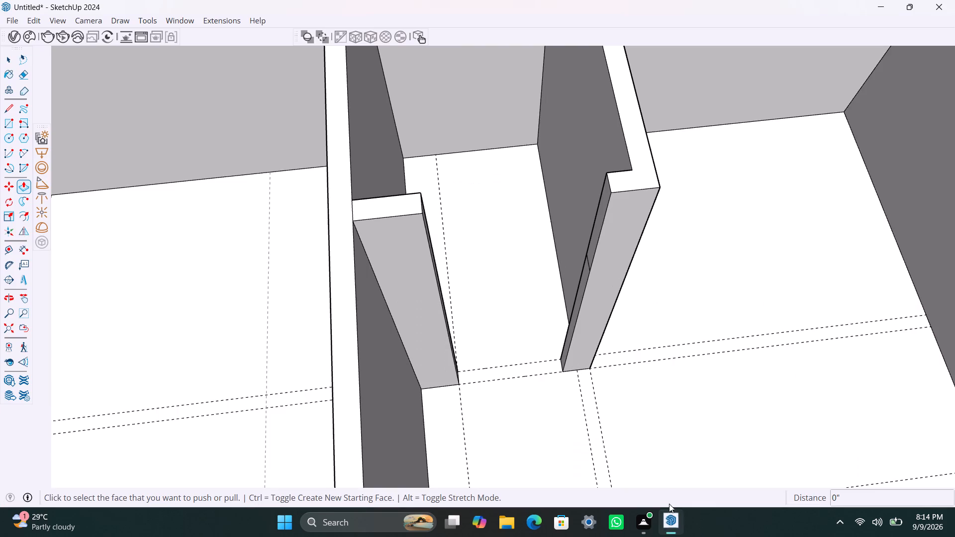
# Push/Pull the upper 3' of the 5" return's end face across to the opposite stub to form the door lintel.
pyautogui.click(601, 224)
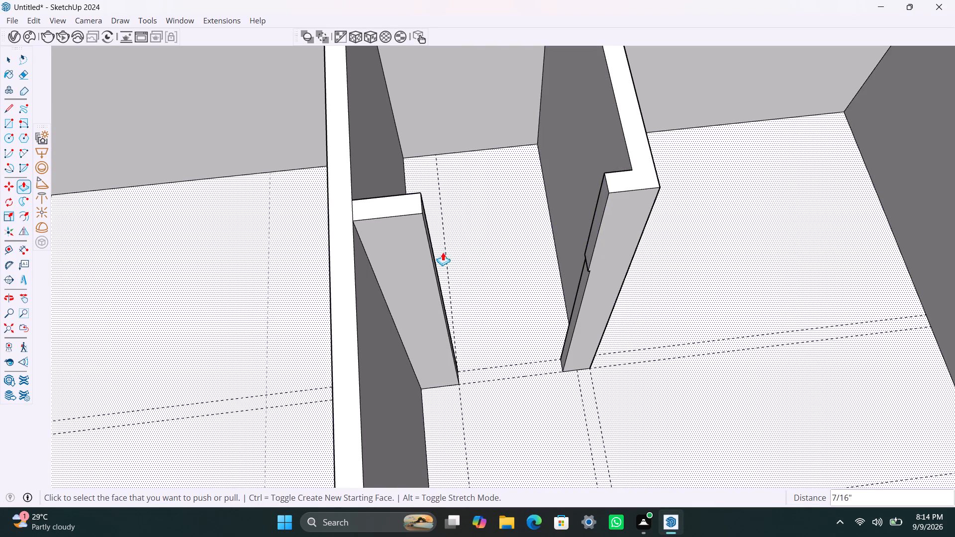
pyautogui.moveTo(600, 225); pyautogui.dragTo(419, 253)
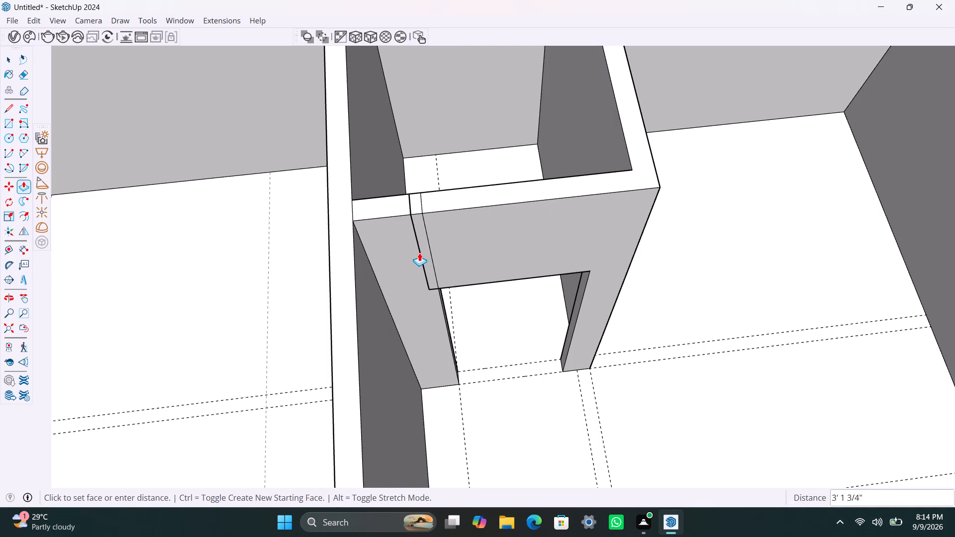
pyautogui.moveTo(419, 253); pyautogui.dragTo(432, 268)
pyautogui.click(432, 268)
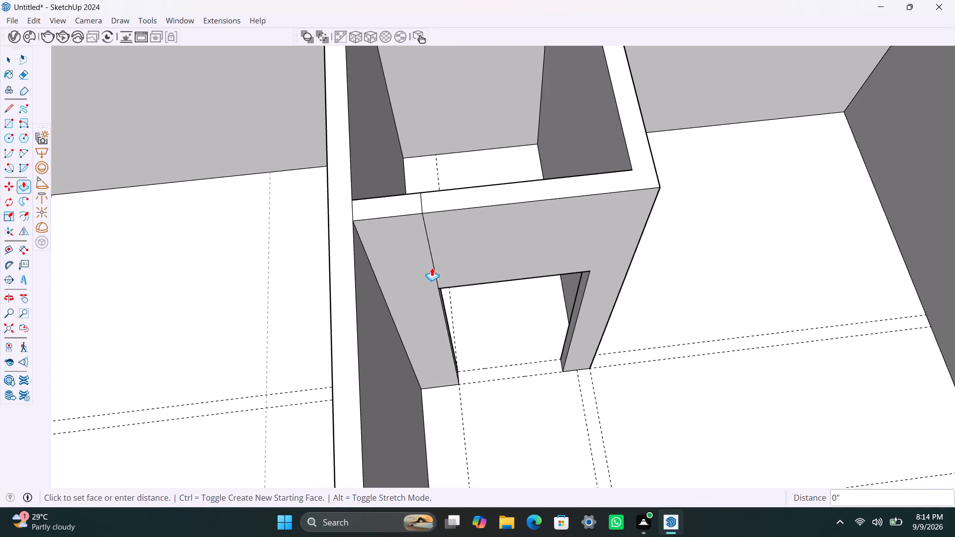
pyautogui.press('Escape')
pyautogui.press('space')
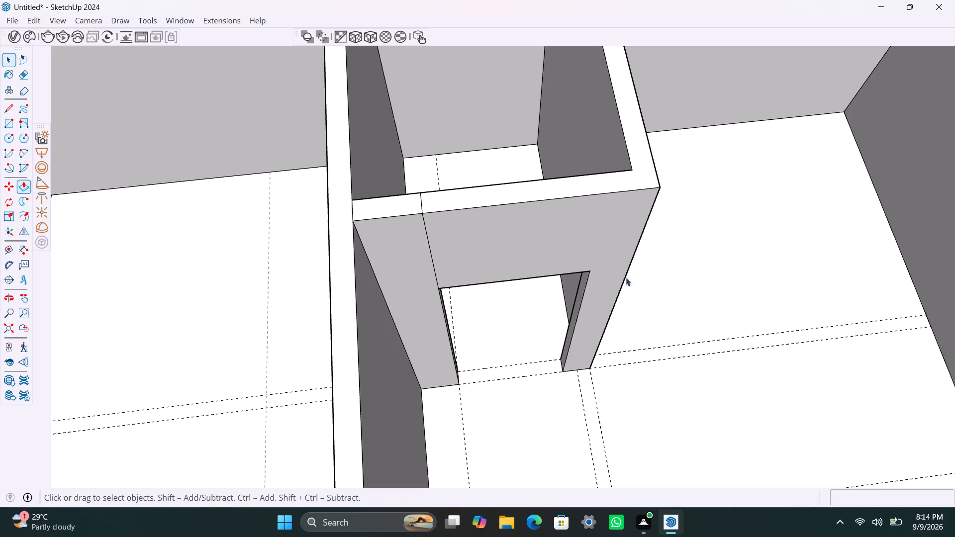
# Copy the outer vertical corner edge of the second partition's doorway wall 4.5" toward the door opening.
pyautogui.scroll(-6, 669, 301)
pyautogui.moveTo(651, 363); pyautogui.dragTo(577, 327, button='middle')
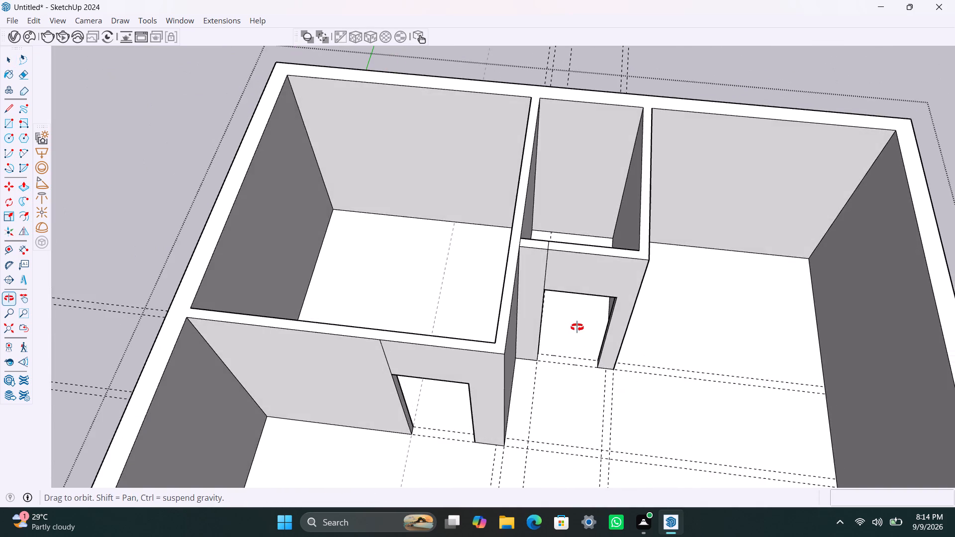
pyautogui.moveTo(577, 327); pyautogui.dragTo(576, 329, button='middle')
pyautogui.scroll(-4, 605, 384)
pyautogui.moveTo(615, 440); pyautogui.dragTo(616, 378, button='middle')
pyautogui.scroll(4, 607, 343)
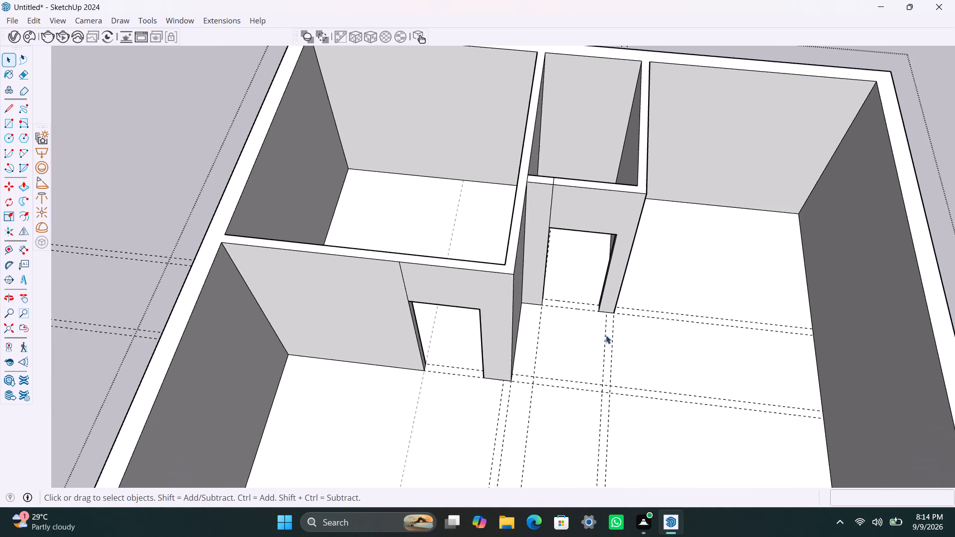
pyautogui.scroll(2, 606, 335)
pyautogui.click(650, 184)
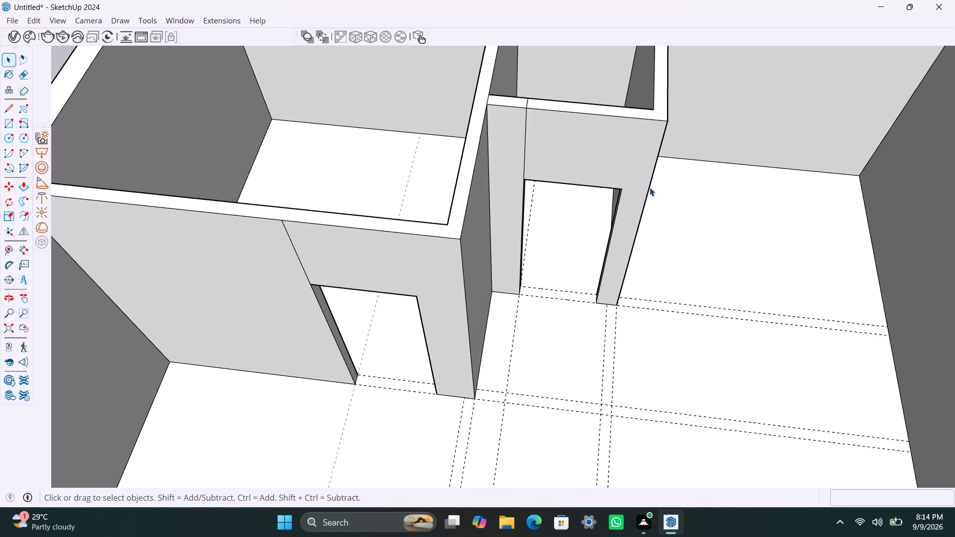
pyautogui.press('m')
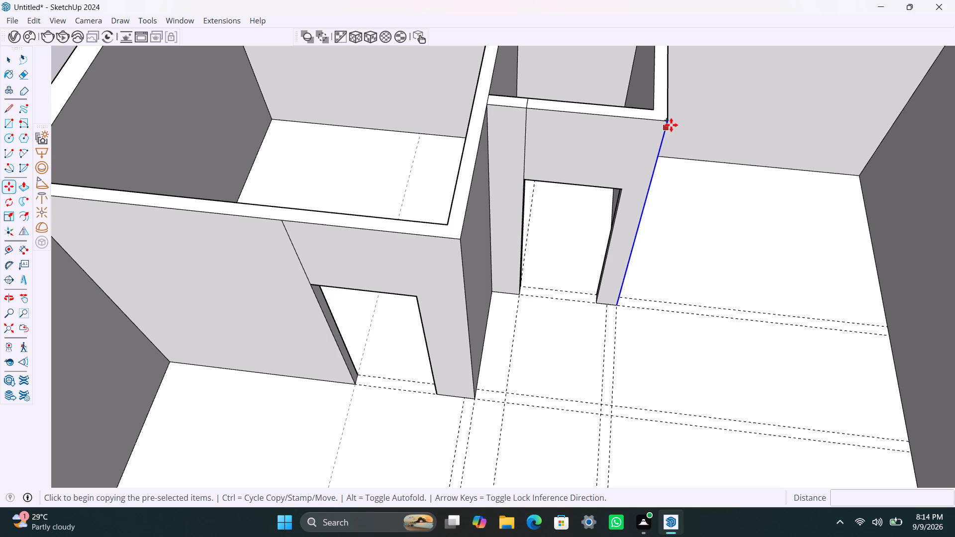
pyautogui.click(671, 124)
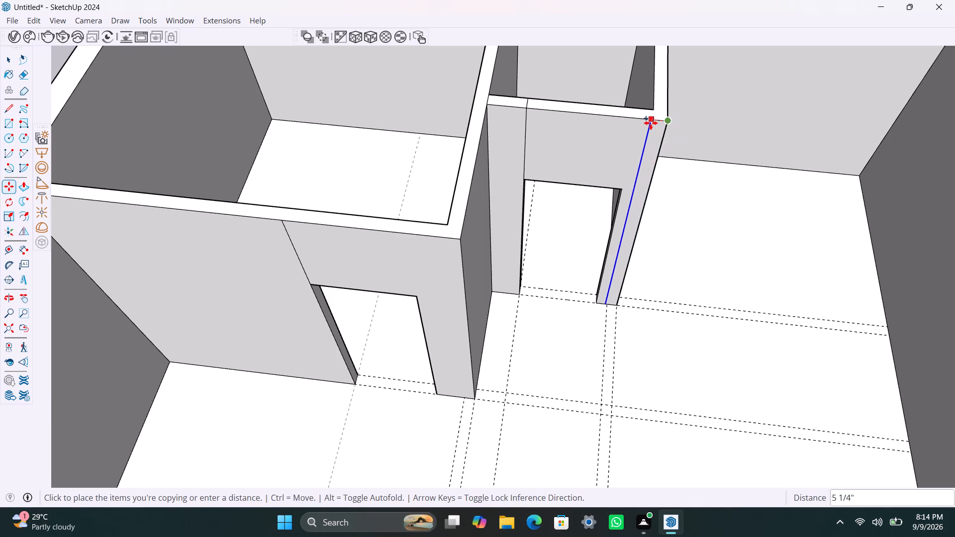
pyautogui.write('4.5"')
pyautogui.press('Return')
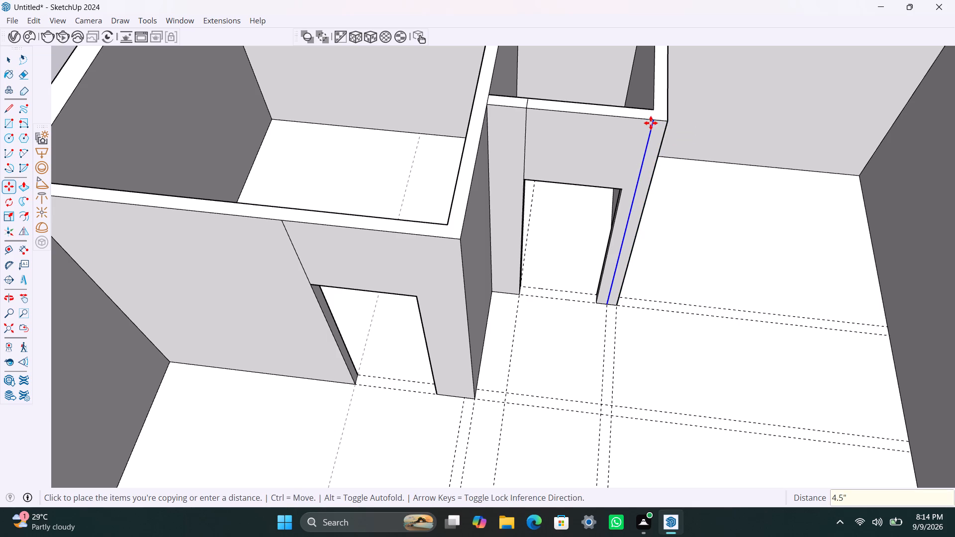
pyautogui.press('space')
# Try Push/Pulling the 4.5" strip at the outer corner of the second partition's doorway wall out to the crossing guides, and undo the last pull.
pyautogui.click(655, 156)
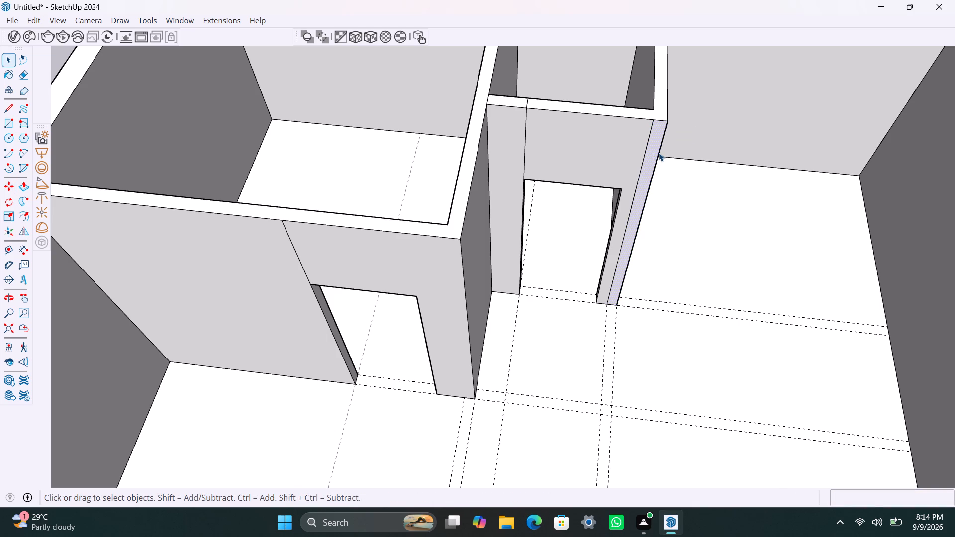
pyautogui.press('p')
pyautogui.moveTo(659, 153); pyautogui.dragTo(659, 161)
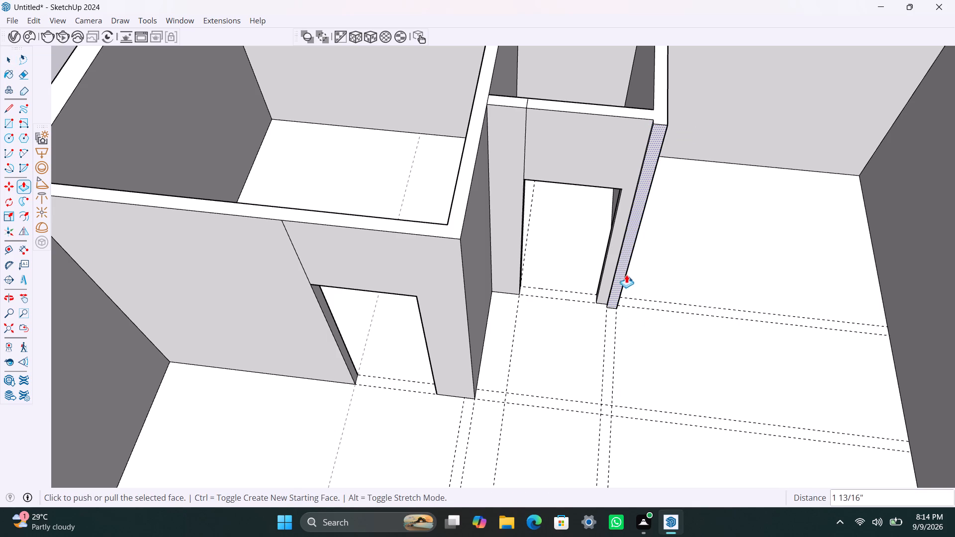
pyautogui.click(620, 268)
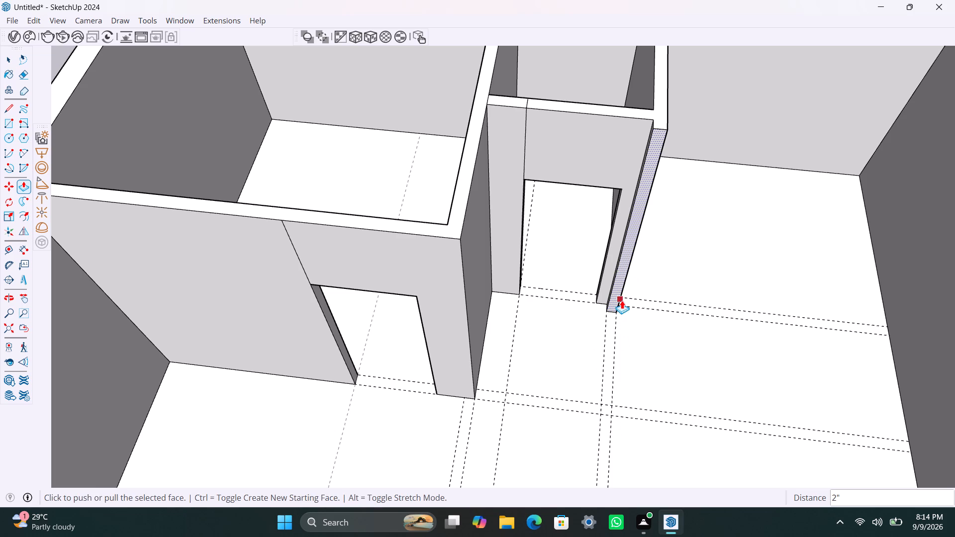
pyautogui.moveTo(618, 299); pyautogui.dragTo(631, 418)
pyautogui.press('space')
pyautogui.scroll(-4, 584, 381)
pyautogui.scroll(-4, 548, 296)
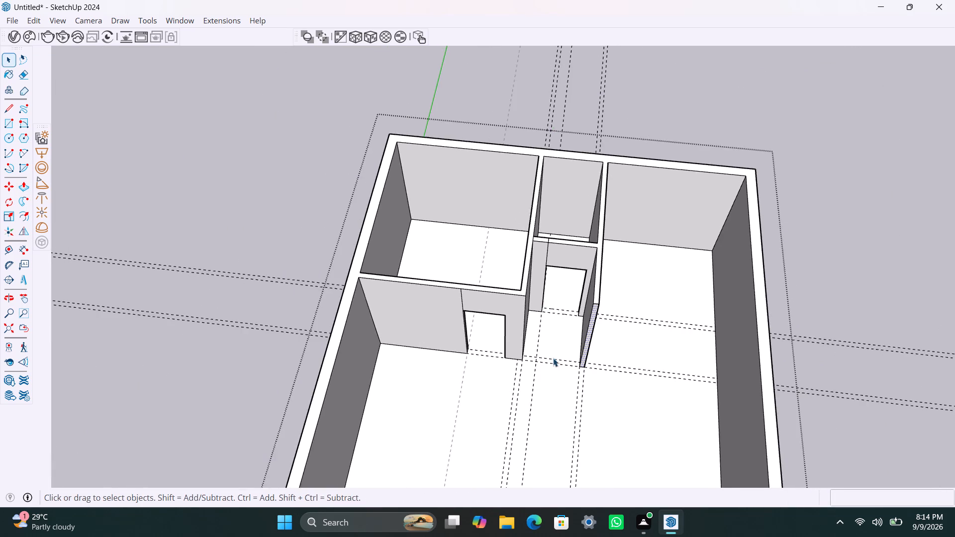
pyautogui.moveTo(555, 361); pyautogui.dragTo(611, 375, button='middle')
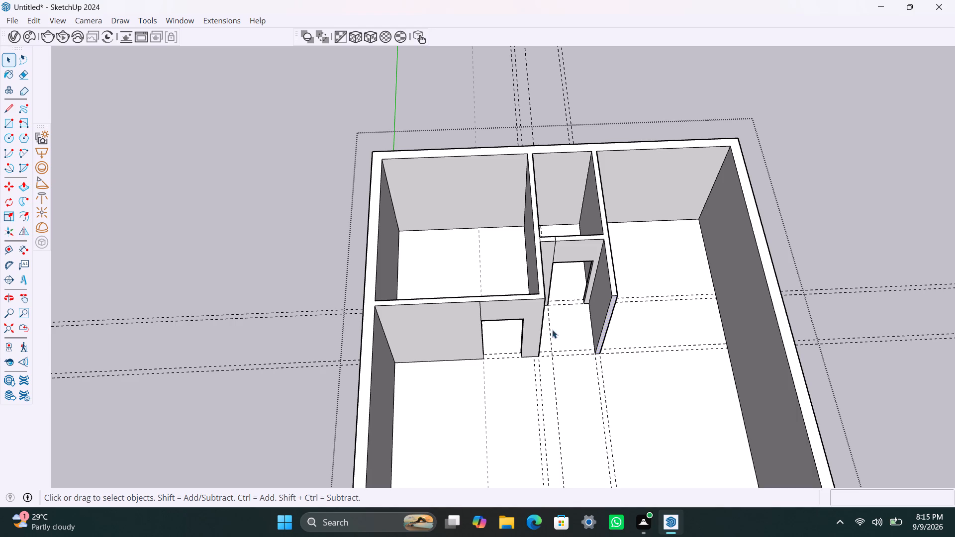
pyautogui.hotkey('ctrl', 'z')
# Copy the vertical inner corner edge of the room beyond the second partition 12' along the long exterior wall.
pyautogui.scroll(-3, 592, 339)
pyautogui.moveTo(581, 358); pyautogui.dragTo(679, 378, button='middle')
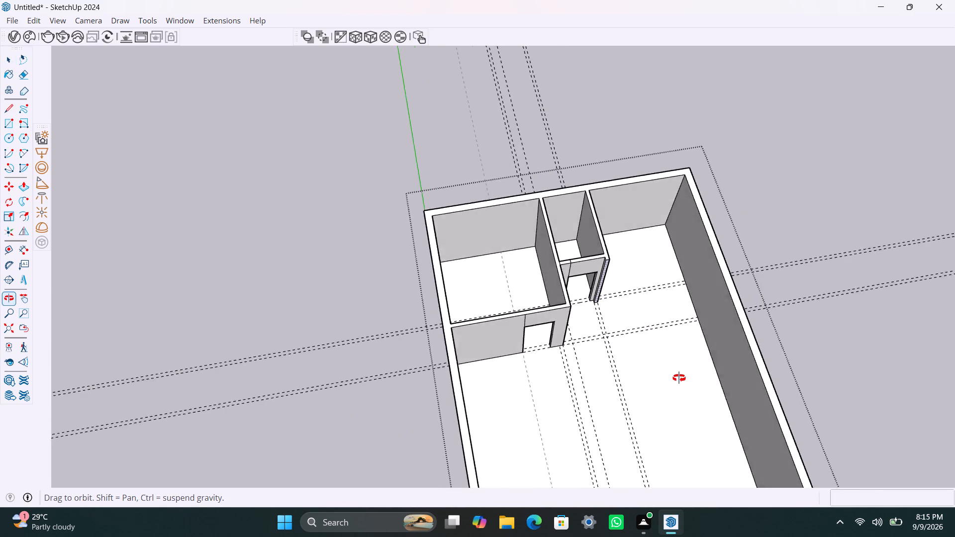
pyautogui.moveTo(679, 378); pyautogui.dragTo(866, 386, button='middle')
pyautogui.scroll(2, 608, 233)
pyautogui.moveTo(493, 294); pyautogui.dragTo(598, 331, button='middle')
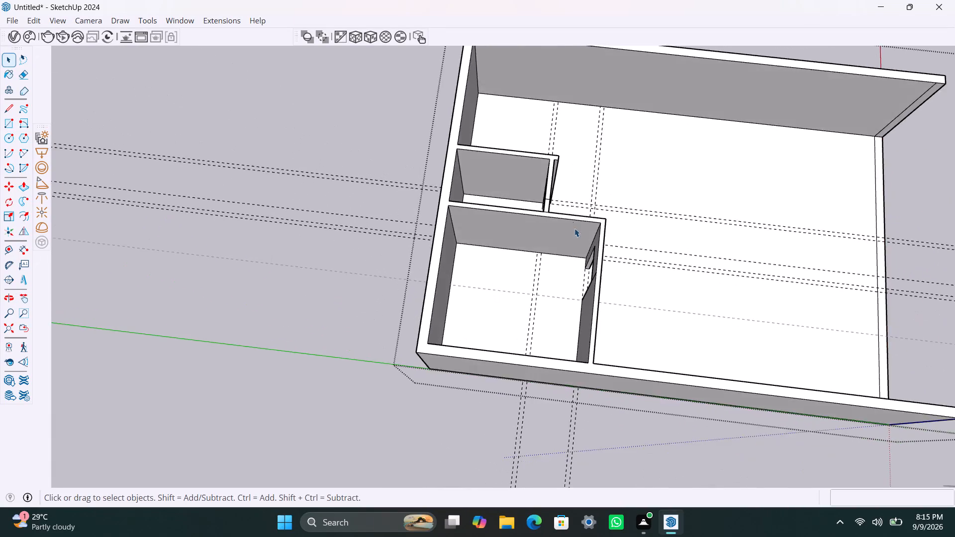
pyautogui.scroll(-2, 572, 220)
pyautogui.keyDown('shift'); pyautogui.moveTo(550, 217); pyautogui.dragTo(489, 339, button='middle'); pyautogui.keyUp('shift')
pyautogui.scroll(2, 565, 260)
pyautogui.scroll(1, 520, 252)
pyautogui.moveTo(518, 260); pyautogui.dragTo(536, 268, button='middle')
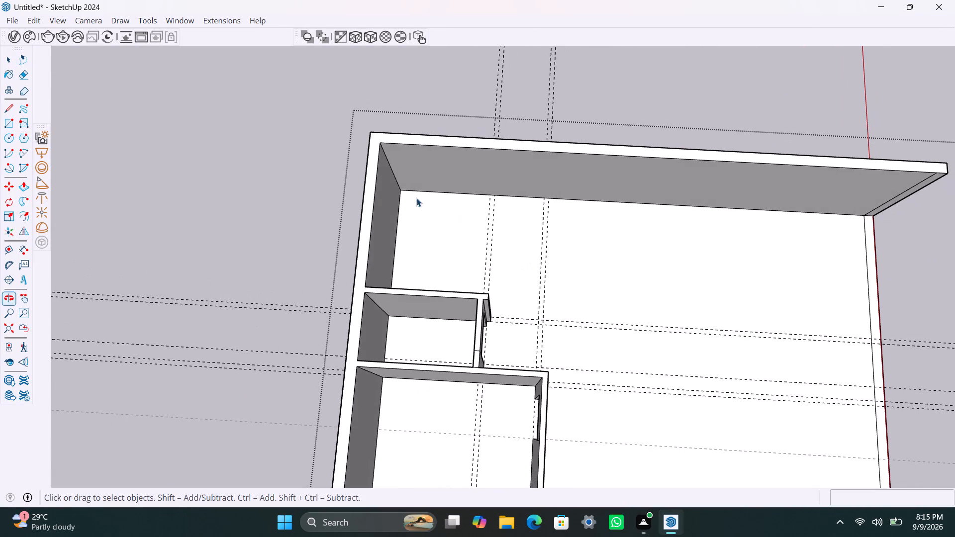
pyautogui.scroll(2, 390, 163)
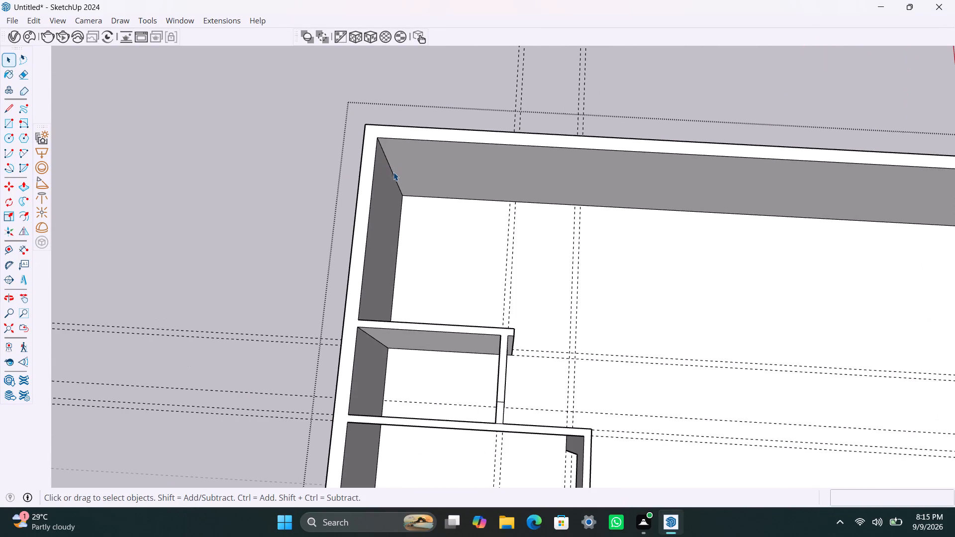
pyautogui.click(393, 174)
pyautogui.press('m')
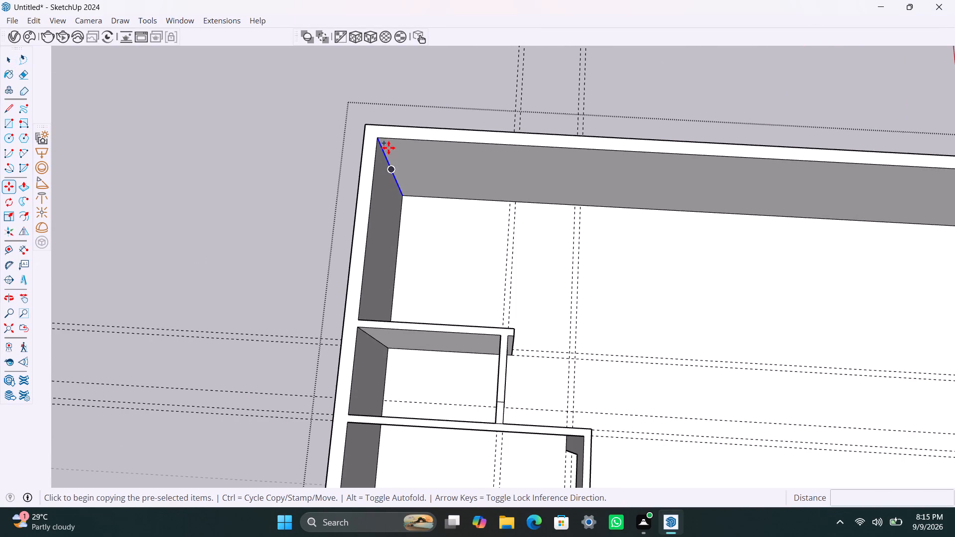
pyautogui.click(382, 143)
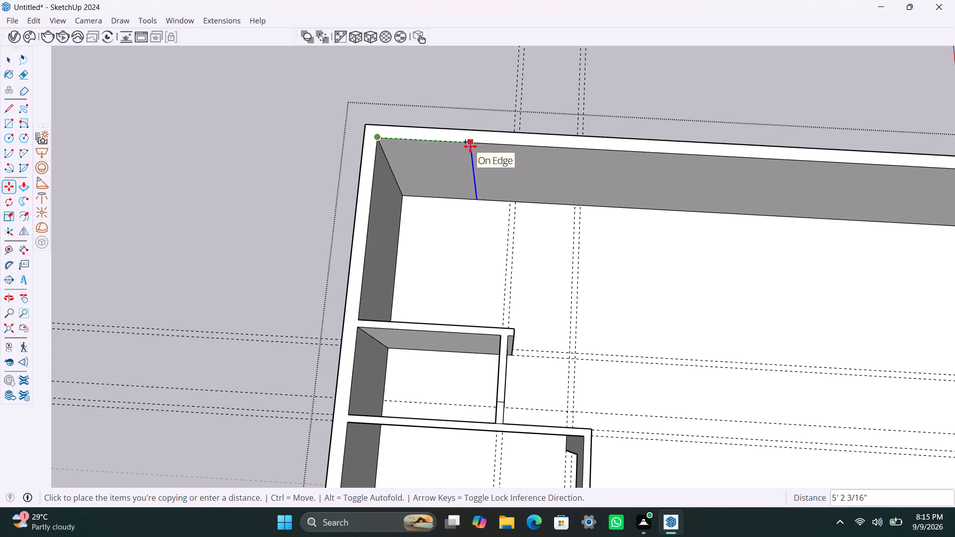
pyautogui.write("12'")
pyautogui.press('Return')
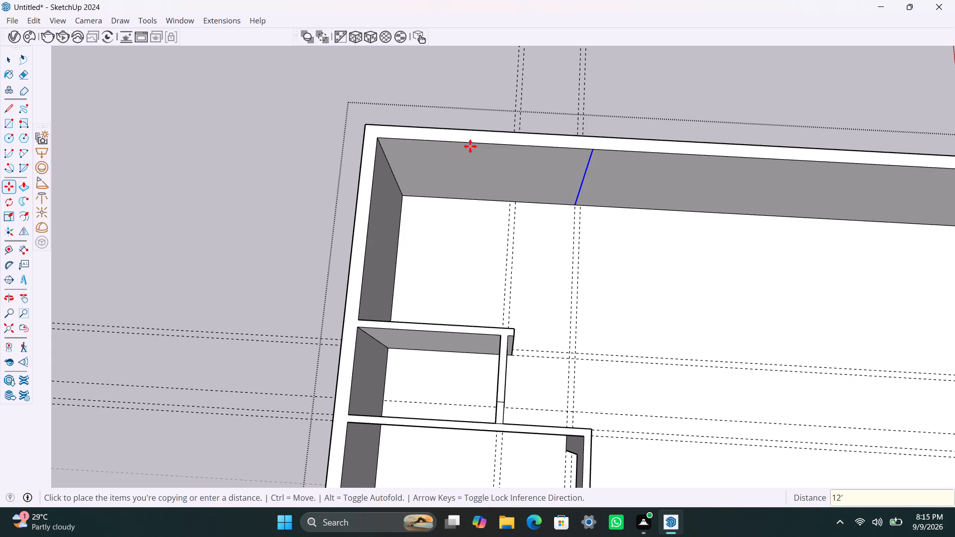
# Copy the new vertical edge on the long exterior wall a further 4.5" to mark the partition thickness.
pyautogui.press('m')
pyautogui.click(597, 147)
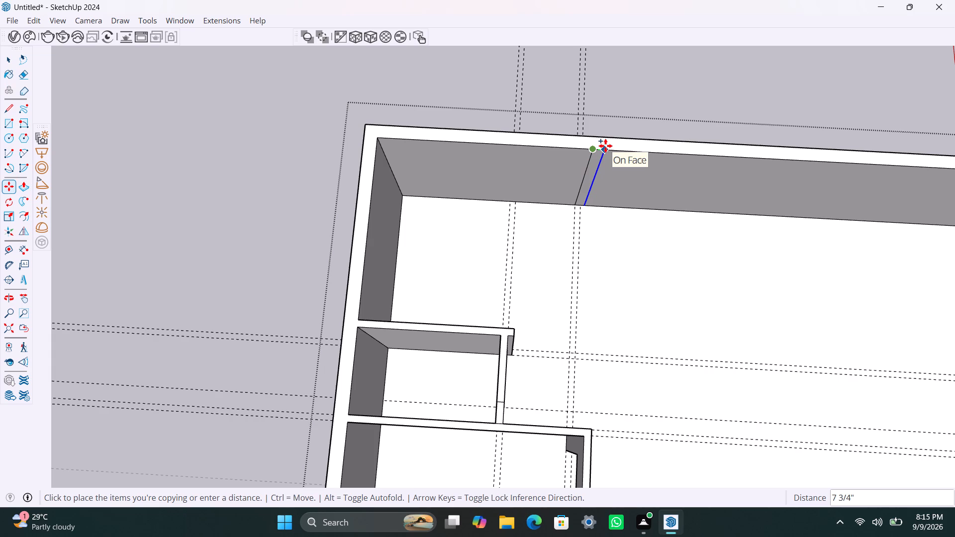
pyautogui.write('4.5"')
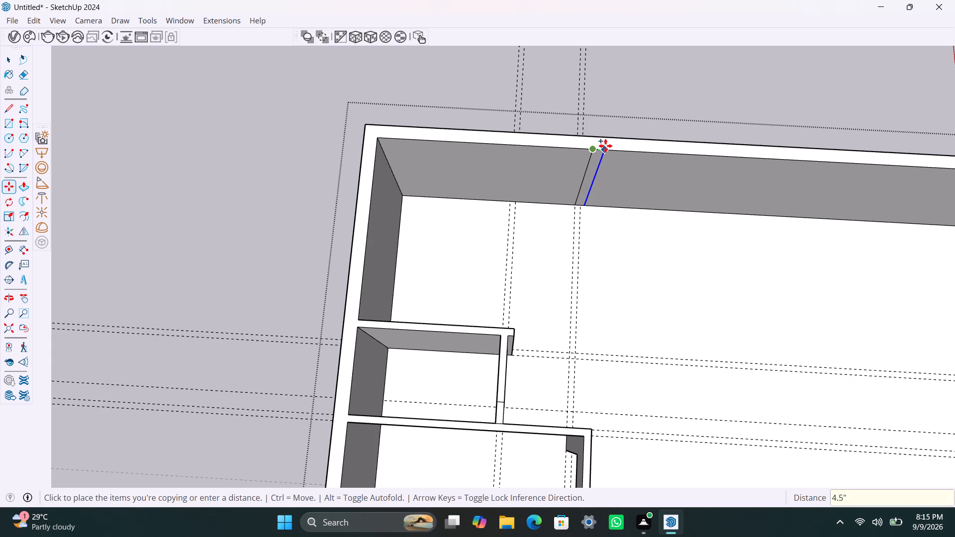
pyautogui.press('Return')
pyautogui.press('space')
# Push/Pull the 4.5" strip on the long exterior wall out to the guides in line with the second partition, forming a new partition.
pyautogui.scroll(4, 585, 195)
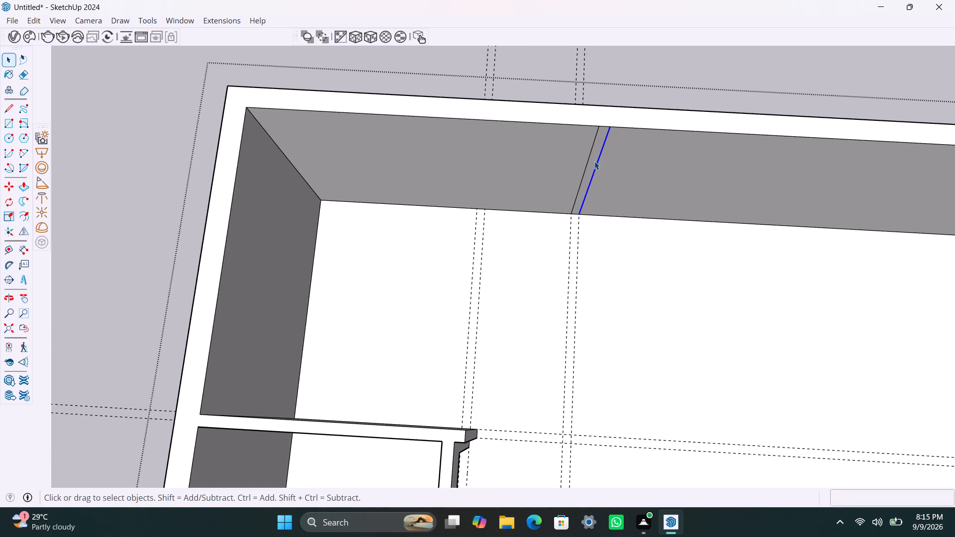
pyautogui.click(595, 158)
pyautogui.press('p')
pyautogui.click(601, 155)
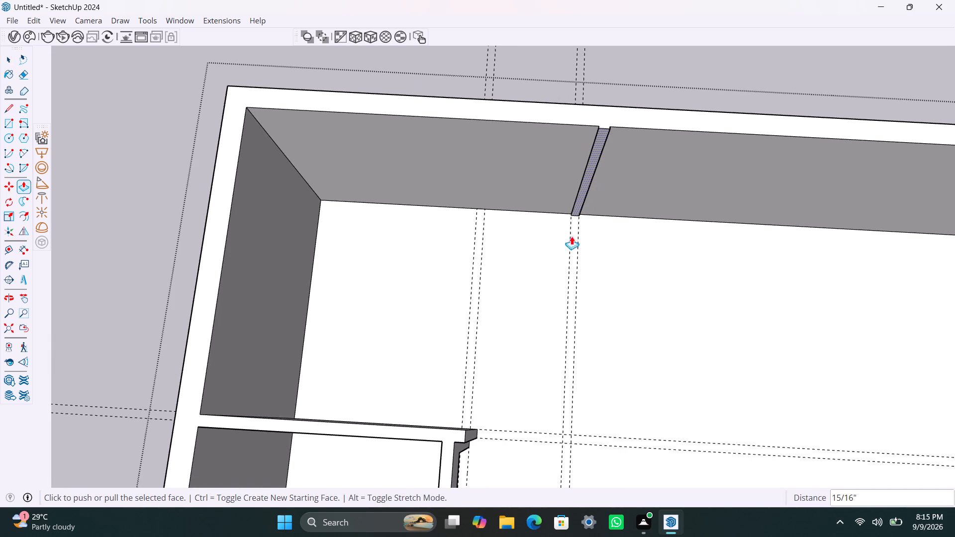
pyautogui.moveTo(594, 169); pyautogui.dragTo(594, 290)
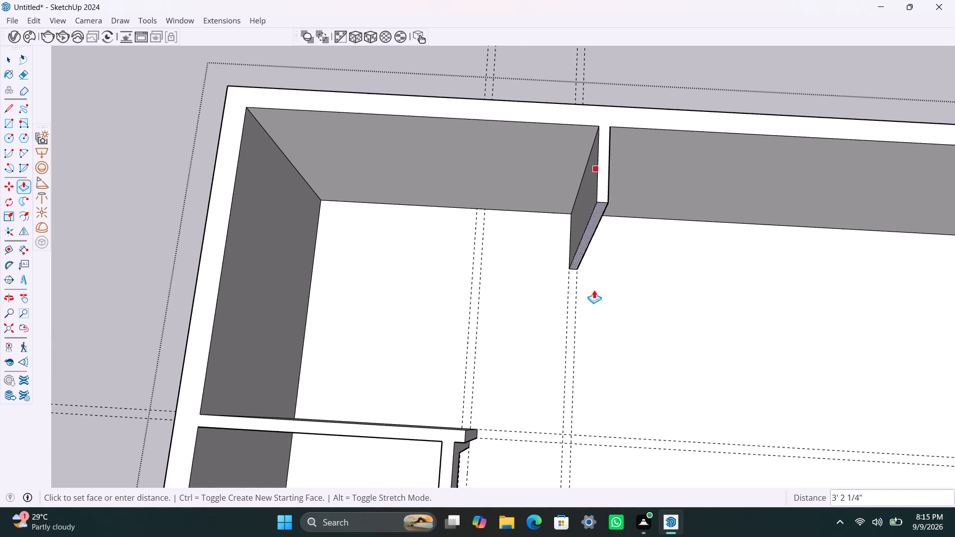
pyautogui.moveTo(594, 290); pyautogui.dragTo(637, 445)
pyautogui.click(637, 445)
pyautogui.press('space')
pyautogui.click(612, 451)
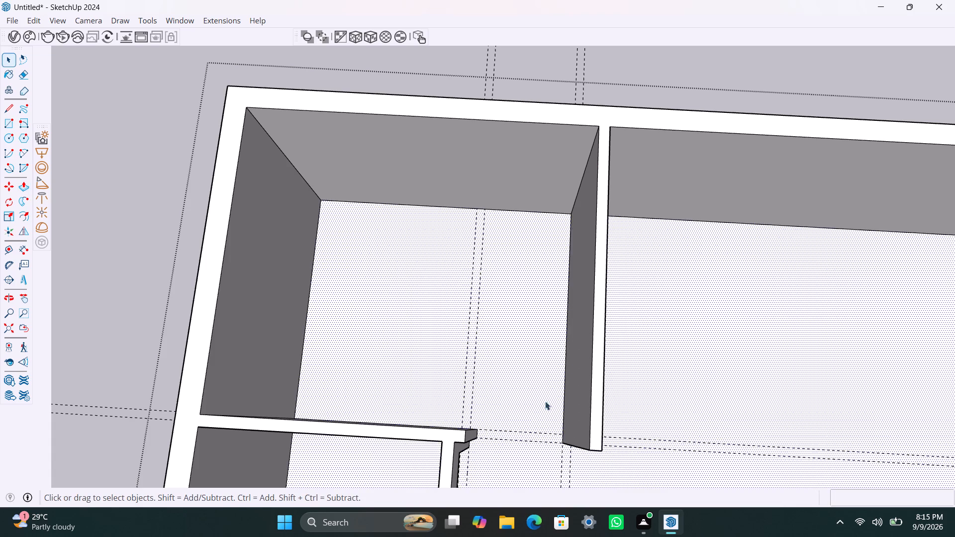
# Push/Pull the short 4.5" stub at the second partition's corner back flush with the doorway wall.
pyautogui.scroll(-4, 560, 385)
pyautogui.moveTo(568, 391); pyautogui.dragTo(368, 267, button='middle')
pyautogui.scroll(2, 407, 403)
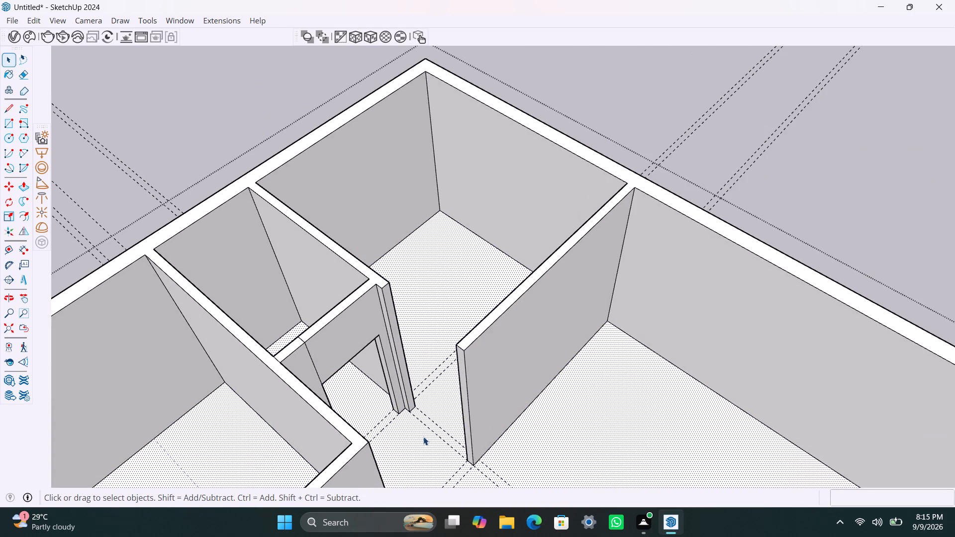
pyautogui.scroll(2, 423, 437)
pyautogui.moveTo(405, 429); pyautogui.dragTo(490, 457, button='middle')
pyautogui.scroll(5, 489, 436)
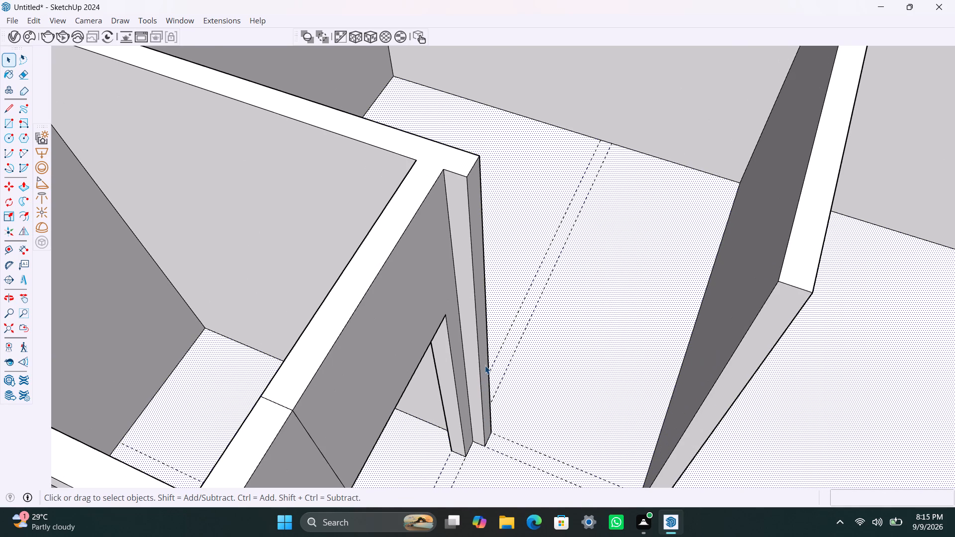
pyautogui.scroll(-3, 490, 408)
pyautogui.moveTo(522, 445); pyautogui.dragTo(571, 449, button='middle')
pyautogui.scroll(-4, 599, 383)
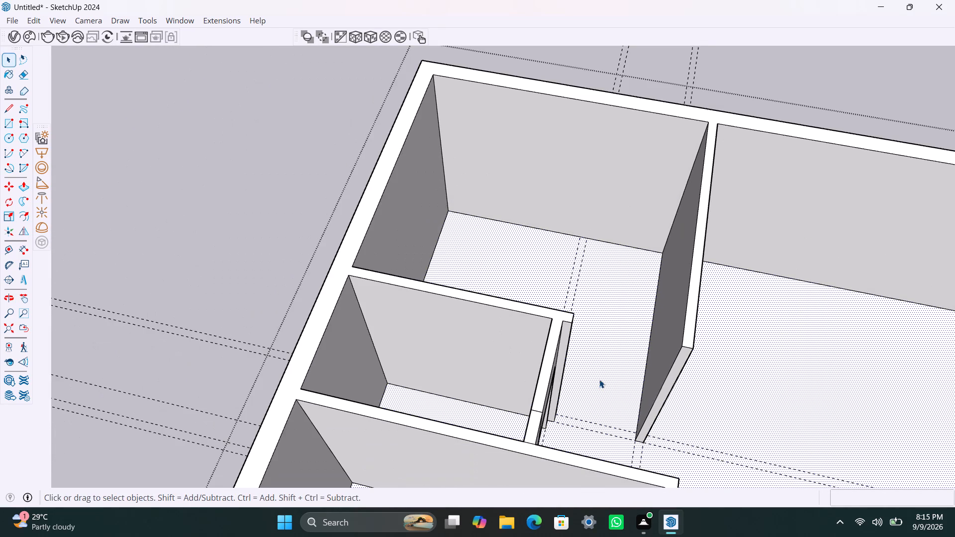
pyautogui.keyDown('shift'); pyautogui.moveTo(599, 379); pyautogui.dragTo(600, 325, button='middle'); pyautogui.keyUp('shift')
pyautogui.scroll(3, 568, 315)
pyautogui.moveTo(581, 346); pyautogui.dragTo(452, 363, button='middle')
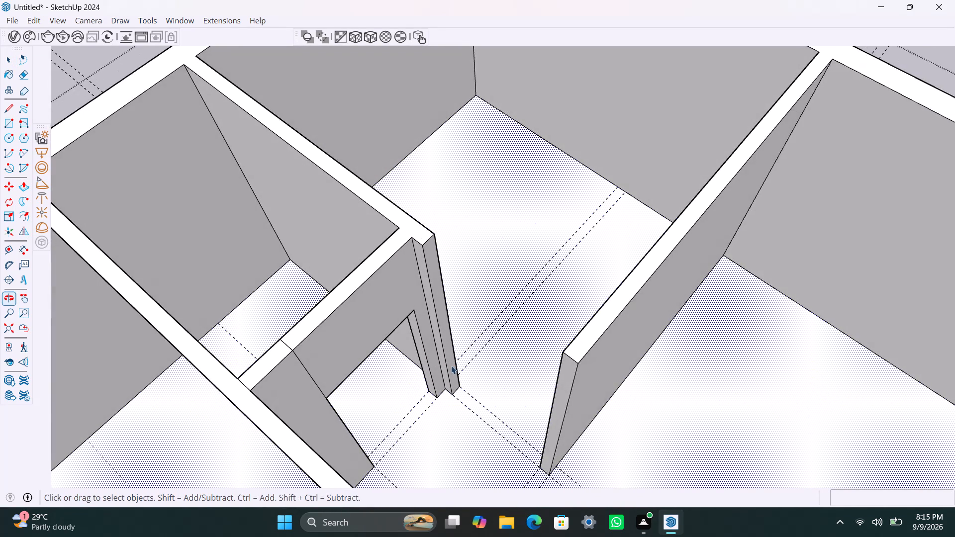
pyautogui.scroll(2, 451, 366)
pyautogui.click(457, 390)
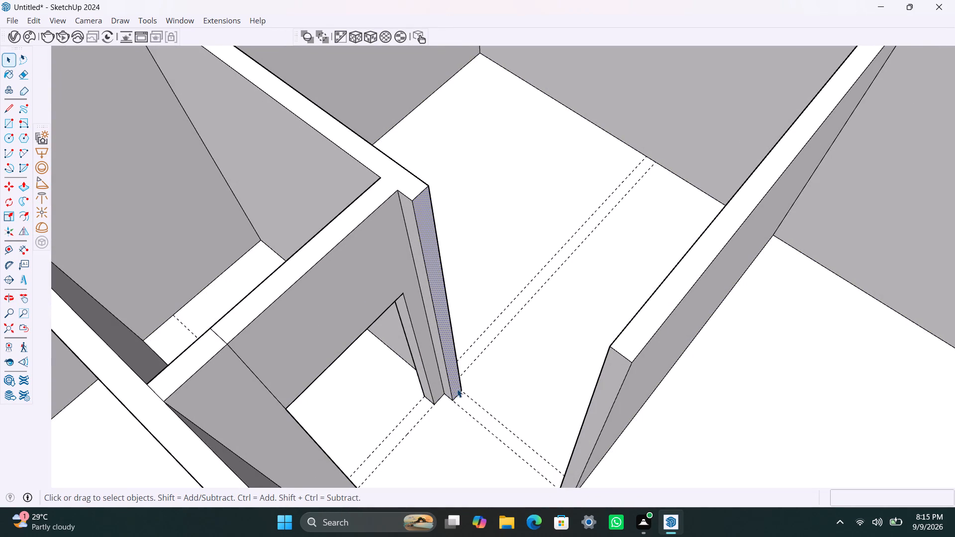
pyautogui.press('p')
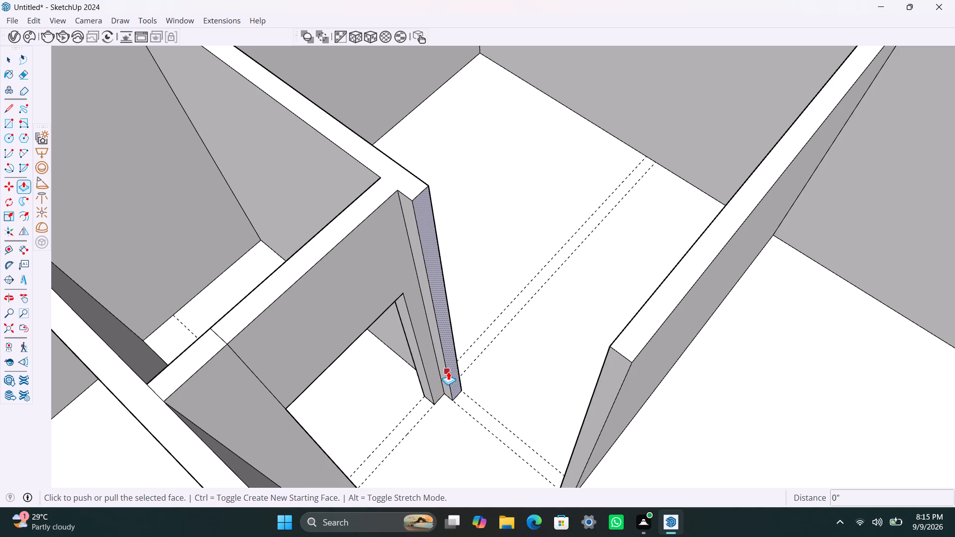
pyautogui.click(448, 364)
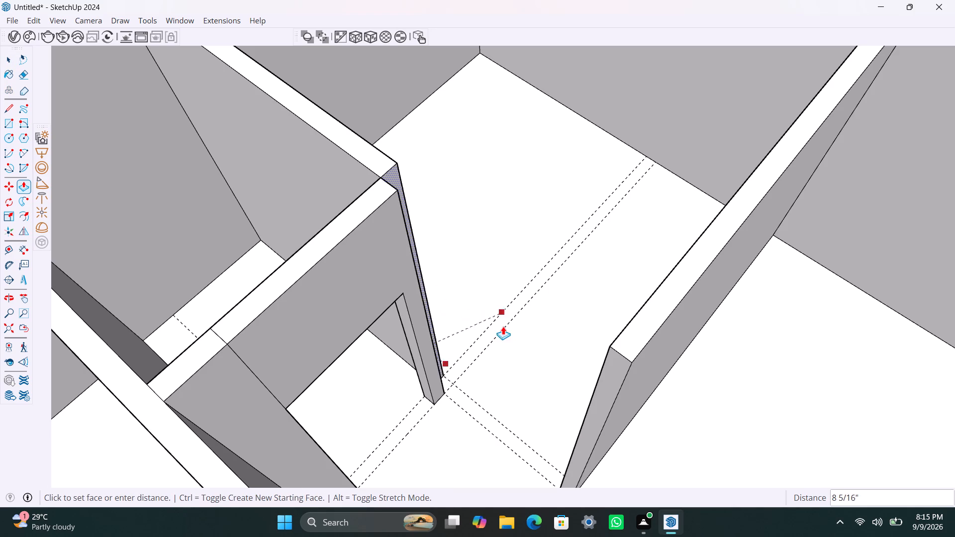
pyautogui.click(493, 341)
pyautogui.press('space')
# Push/Pull the 4.5" strip at the doorway wall's outer corner out 1' toward the new partition.
pyautogui.scroll(-5, 465, 334)
pyautogui.moveTo(453, 393); pyautogui.dragTo(552, 396, button='middle')
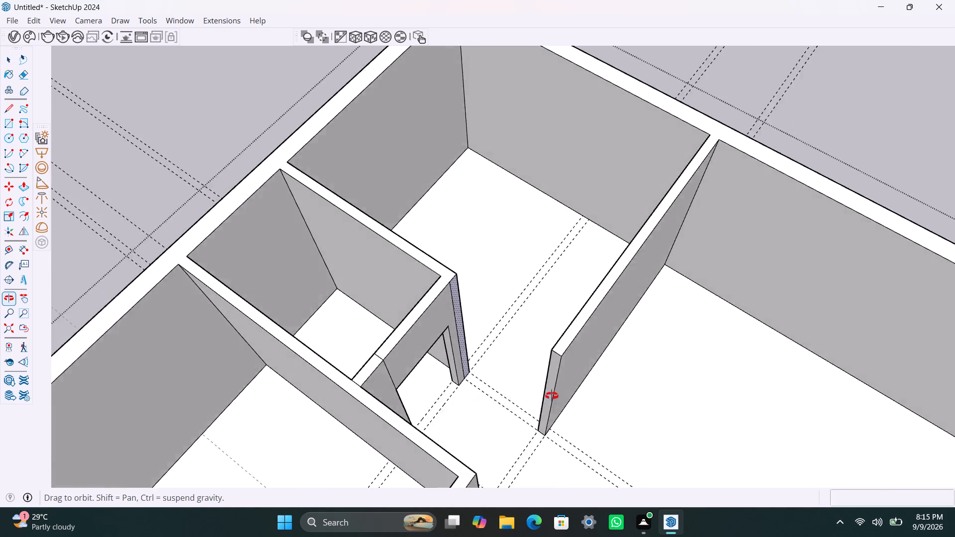
pyautogui.moveTo(552, 396); pyautogui.dragTo(643, 428, button='middle')
pyautogui.scroll(2, 668, 374)
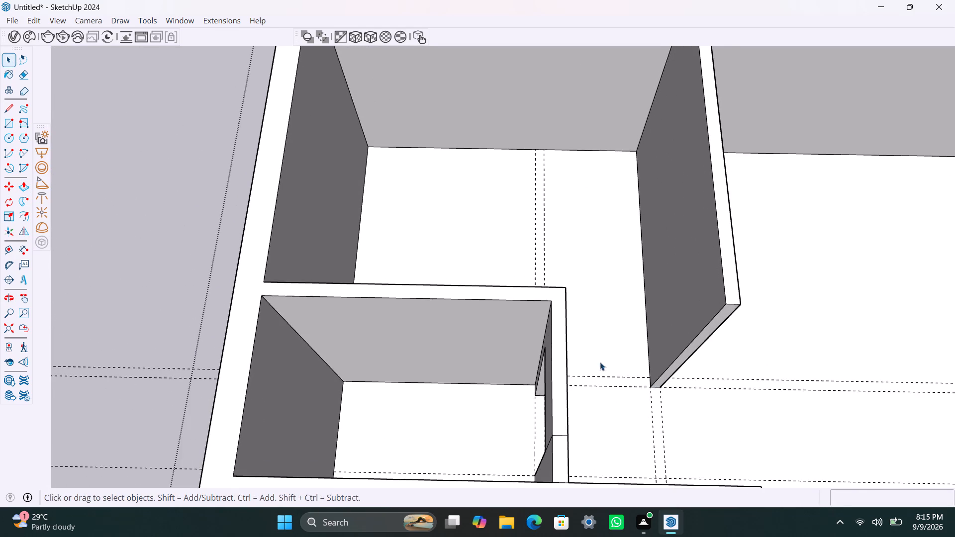
pyautogui.scroll(2, 604, 346)
pyautogui.moveTo(599, 368); pyautogui.dragTo(427, 386, button='middle')
pyautogui.scroll(2, 440, 381)
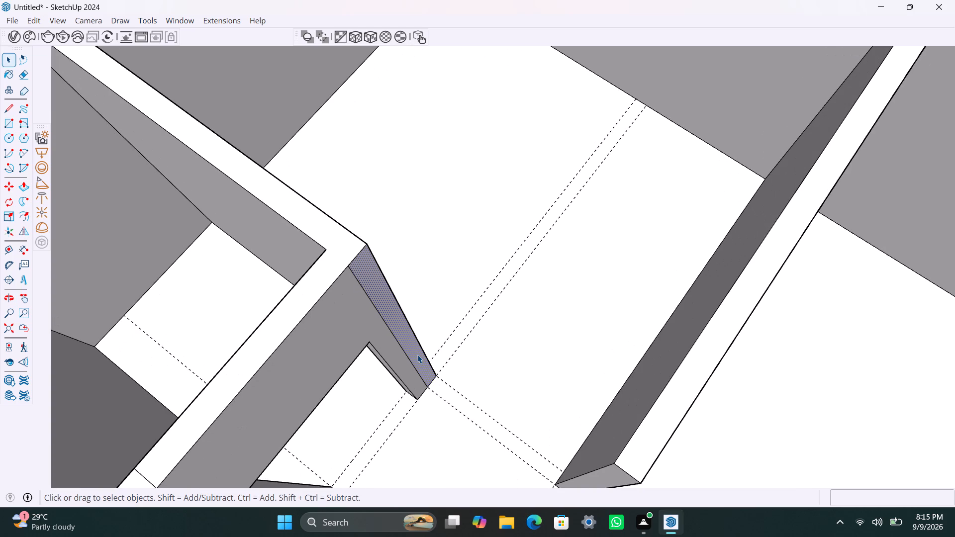
pyautogui.click(417, 355)
pyautogui.press('p')
pyautogui.moveTo(417, 355); pyautogui.dragTo(419, 362)
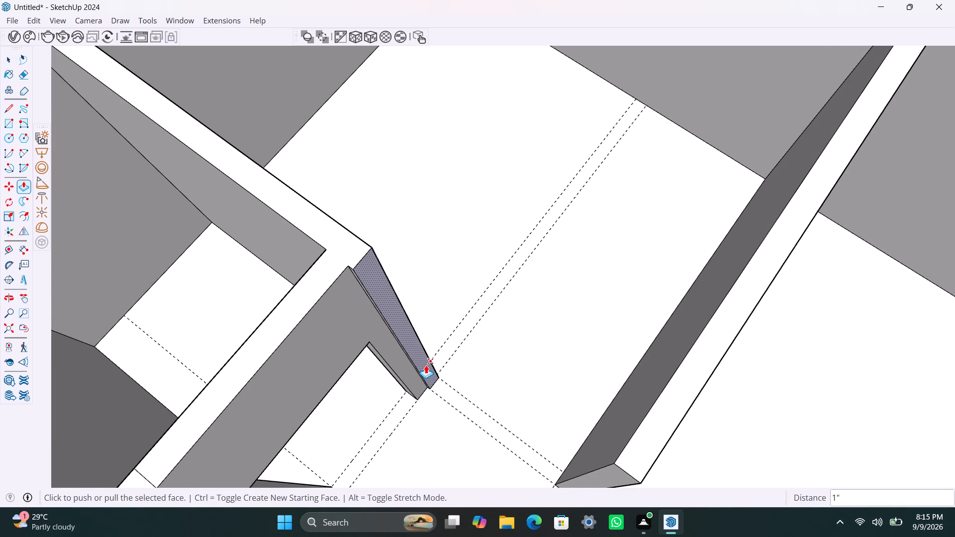
pyautogui.write("1'")
pyautogui.press('Return')
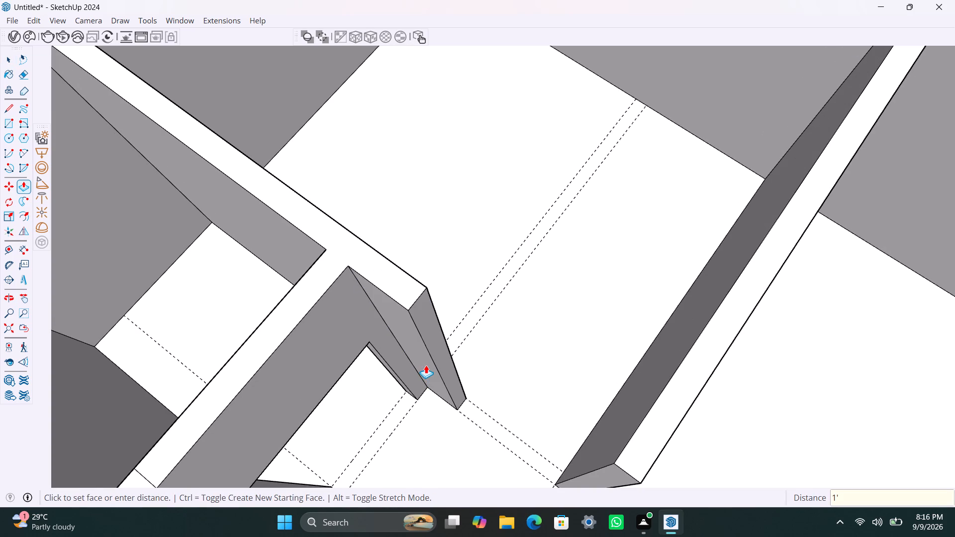
pyautogui.press('space')
# Place a guide 3' from the base edge of the 1' stub's end face, toward the new partition, for the door opening.
pyautogui.scroll(-7, 463, 322)
pyautogui.moveTo(473, 294); pyautogui.dragTo(519, 316, button='middle')
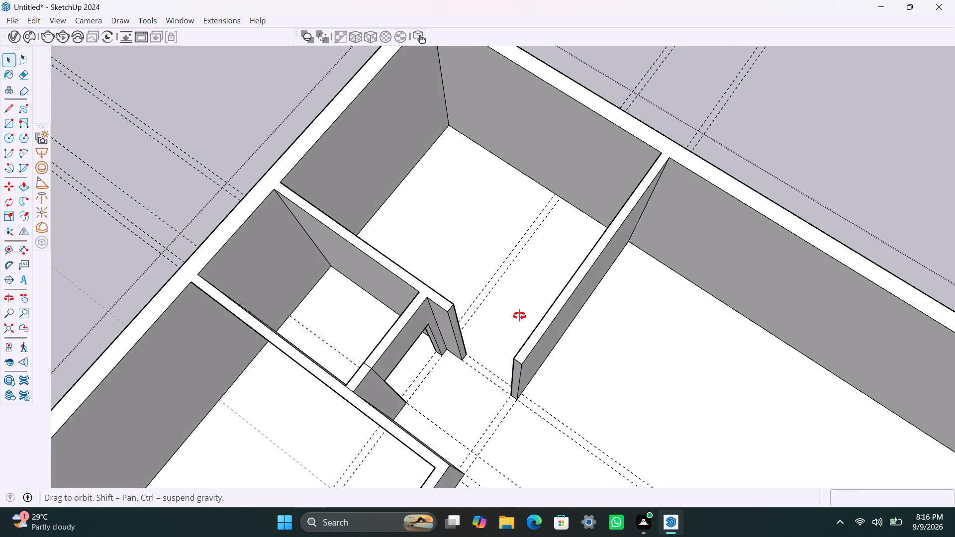
pyautogui.moveTo(519, 316); pyautogui.dragTo(615, 343, button='middle')
pyautogui.scroll(2, 588, 400)
pyautogui.moveTo(581, 406); pyautogui.dragTo(578, 361, button='middle')
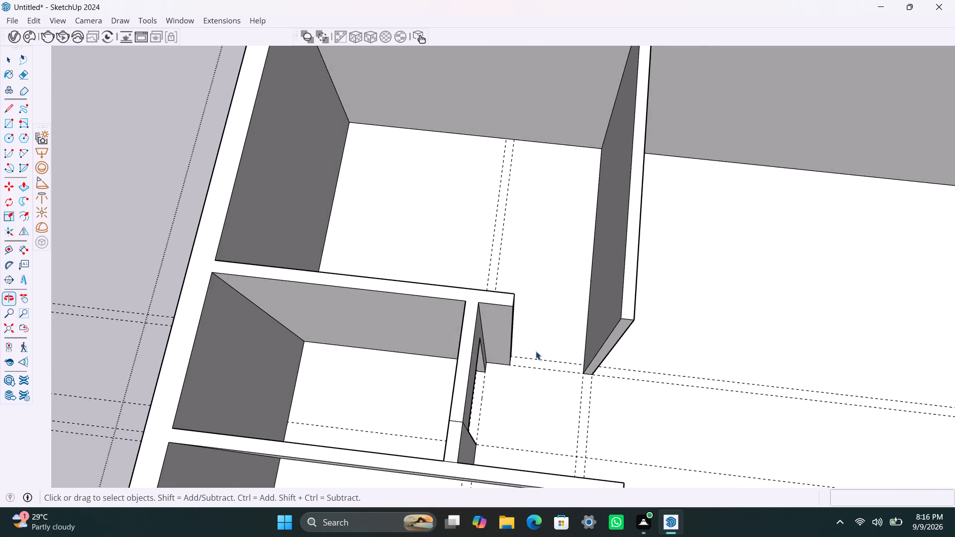
pyautogui.scroll(5, 500, 386)
pyautogui.moveTo(525, 364); pyautogui.dragTo(445, 361, button='middle')
pyautogui.scroll(5, 477, 361)
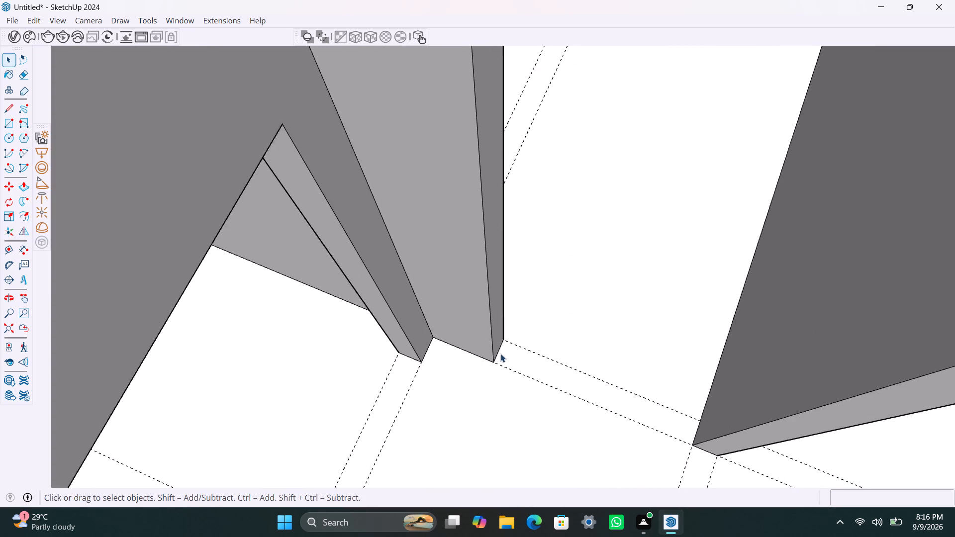
pyautogui.scroll(3, 500, 354)
pyautogui.click(500, 344)
pyautogui.press('t')
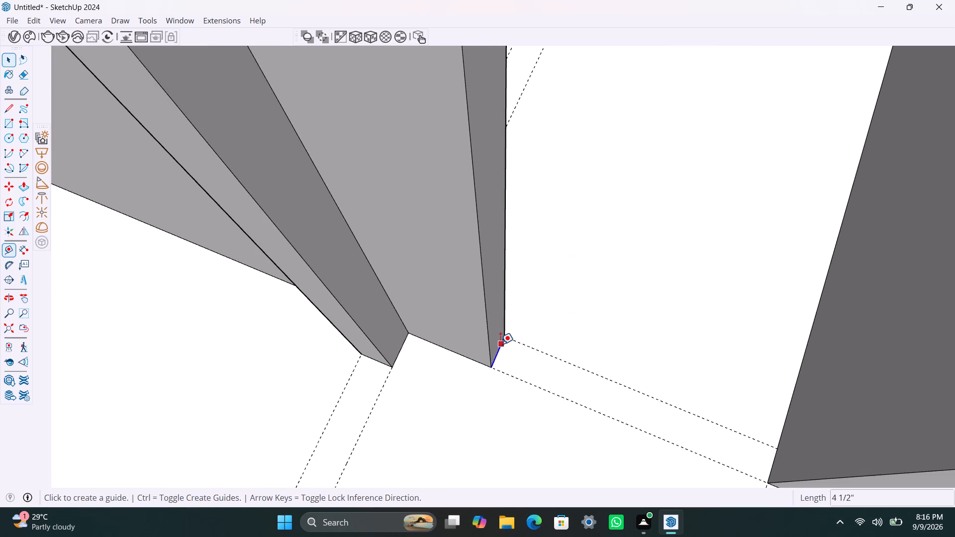
pyautogui.click(500, 344)
pyautogui.write("3'")
pyautogui.press('Return')
pyautogui.press('space')
pyautogui.scroll(-6, 604, 368)
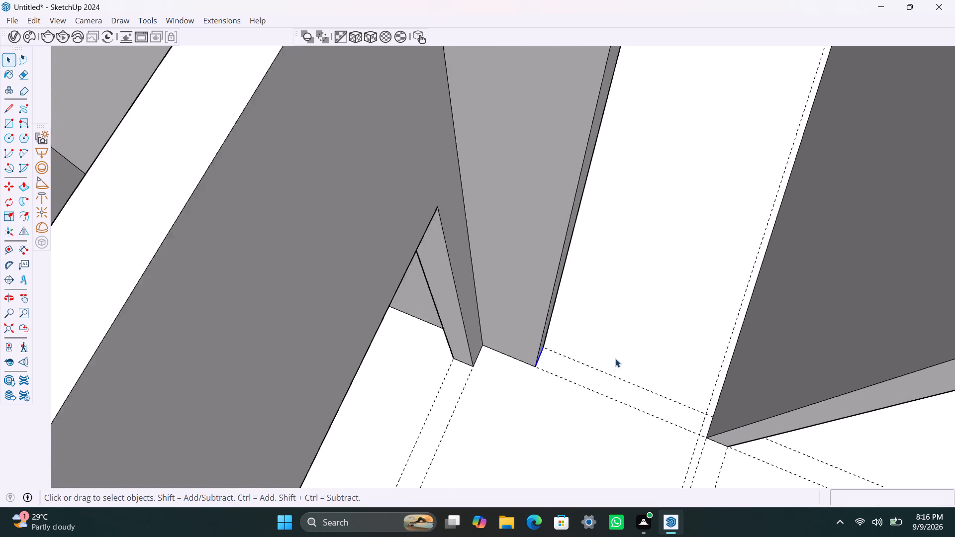
# Undo the last guide placed 3' from the stub's end face for the door opening.
pyautogui.scroll(-1, 615, 358)
pyautogui.scroll(-4, 692, 378)
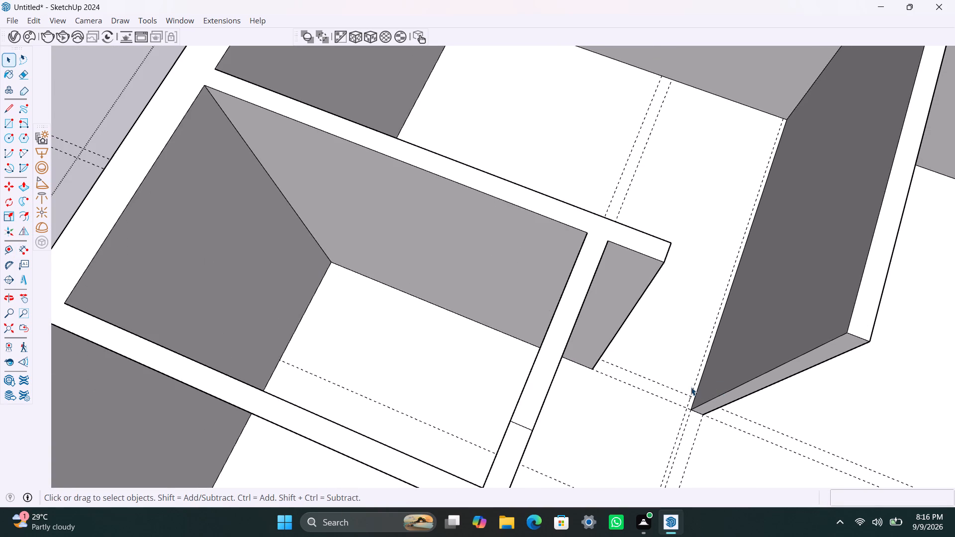
pyautogui.moveTo(689, 387); pyautogui.dragTo(596, 358, button='middle')
pyautogui.hotkey('ctrl', 'z')
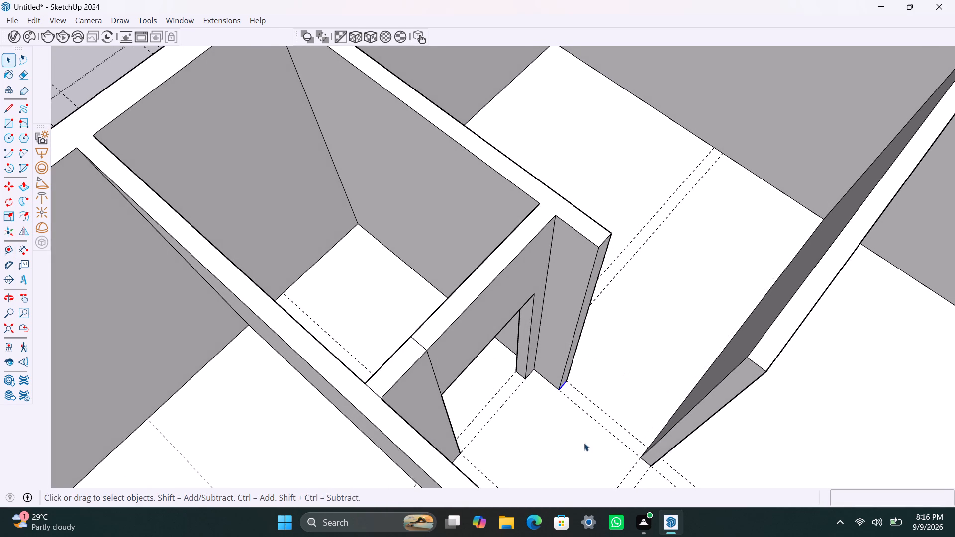
# Place a guide 3' from the new partition's base edge, toward the 1' stub, for the door opening.
pyautogui.moveTo(584, 444); pyautogui.dragTo(653, 451, button='middle')
pyautogui.scroll(10, 688, 390)
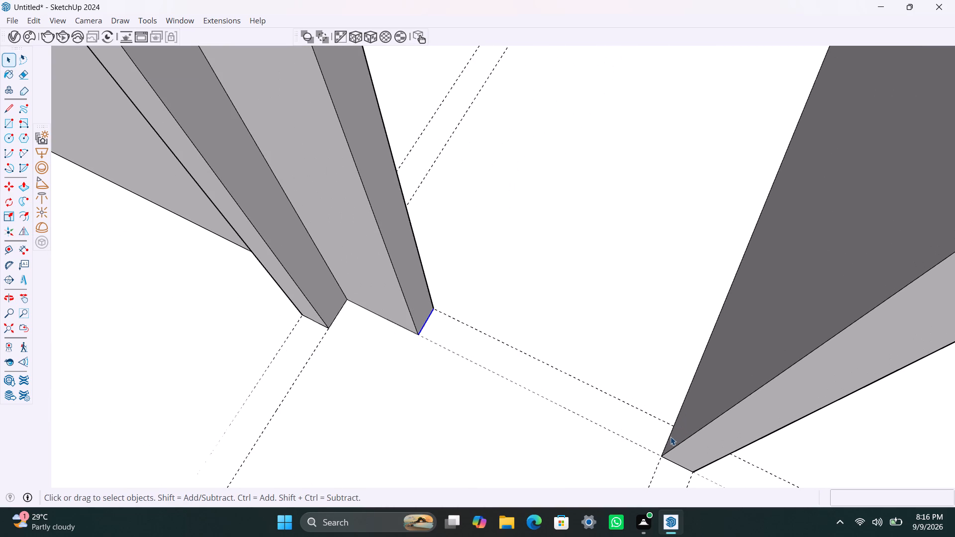
pyautogui.press('t')
pyautogui.click(670, 437)
pyautogui.press('3')
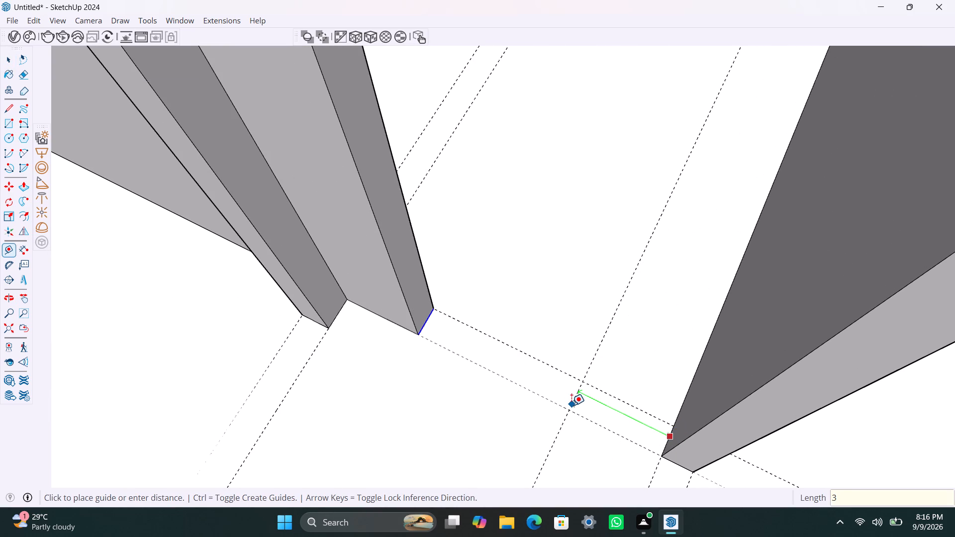
pyautogui.press("'")
pyautogui.press('Return')
pyautogui.press('space')
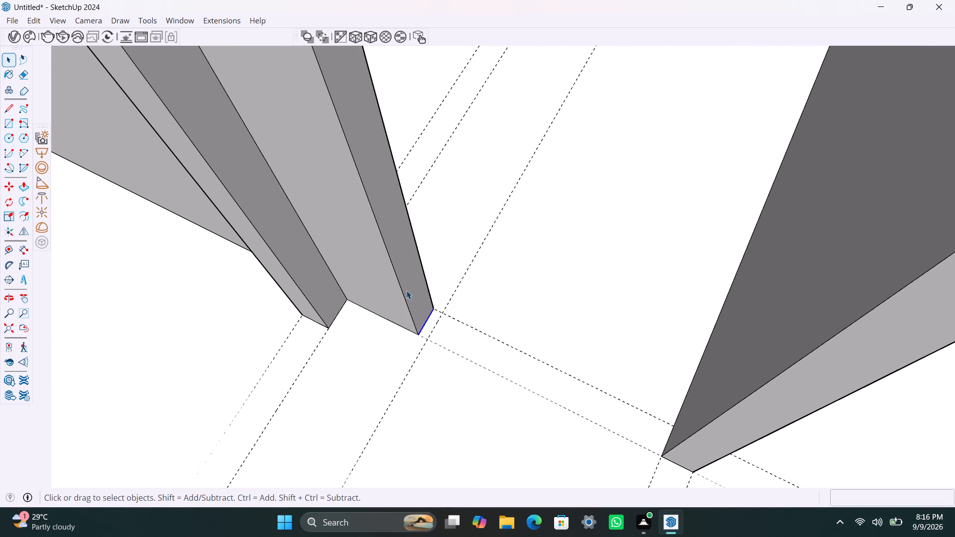
# Push/Pull the stub's end face out to the 3' guide.
pyautogui.click(408, 288)
pyautogui.press('p')
pyautogui.moveTo(409, 286); pyautogui.dragTo(421, 292)
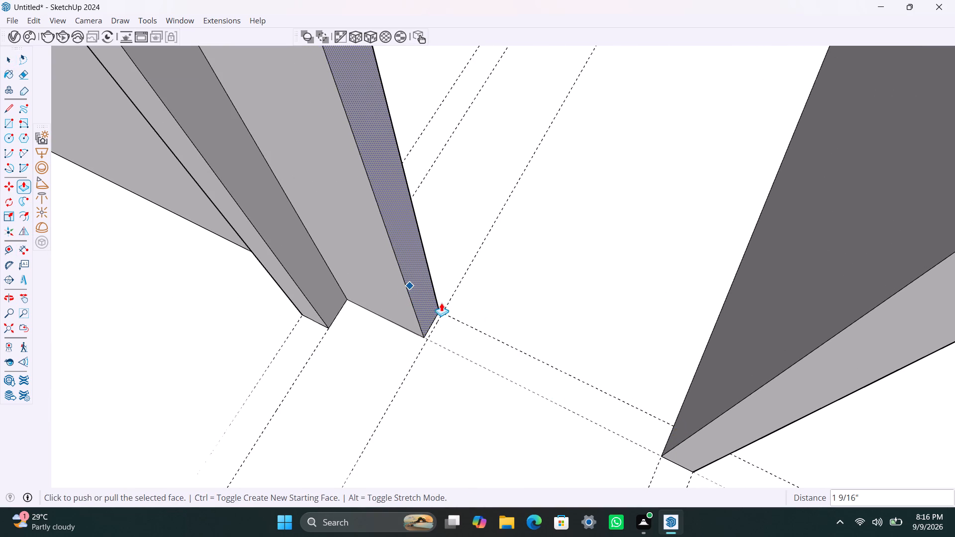
pyautogui.click(460, 283)
pyautogui.press('space')
pyautogui.click(512, 295)
# Copy the top edge of the stub's end face 3' down the face to mark the door head.
pyautogui.scroll(-6, 486, 332)
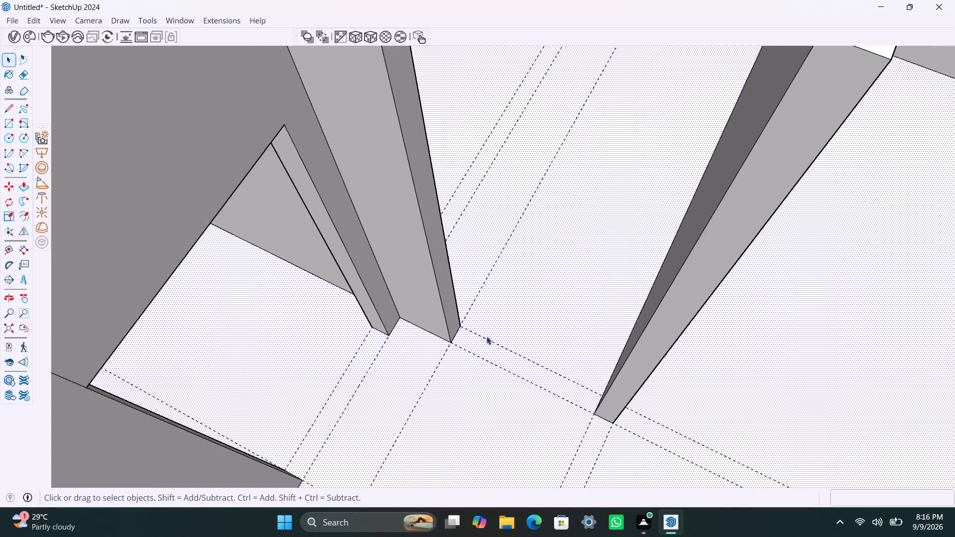
pyautogui.scroll(-5, 486, 336)
pyautogui.scroll(2, 450, 191)
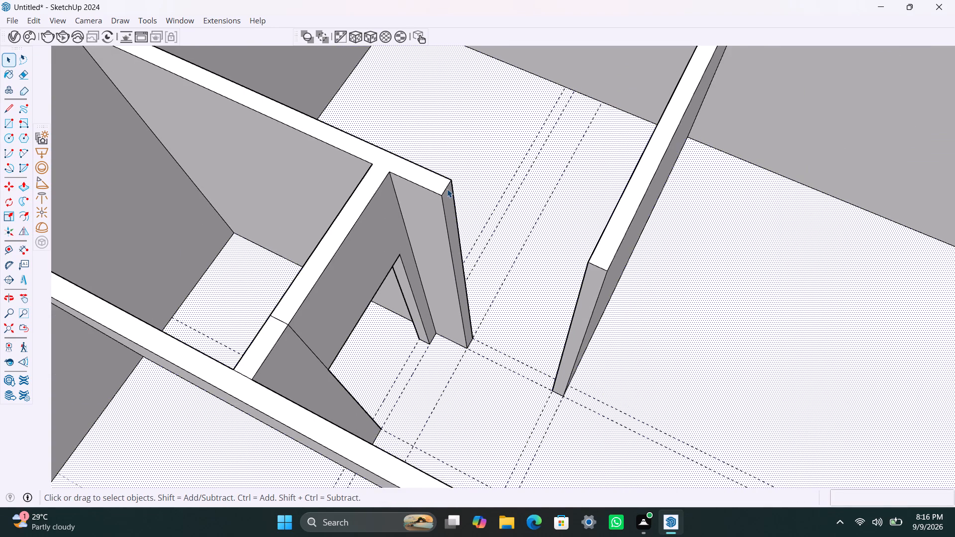
pyautogui.scroll(5, 447, 189)
pyautogui.click(444, 187)
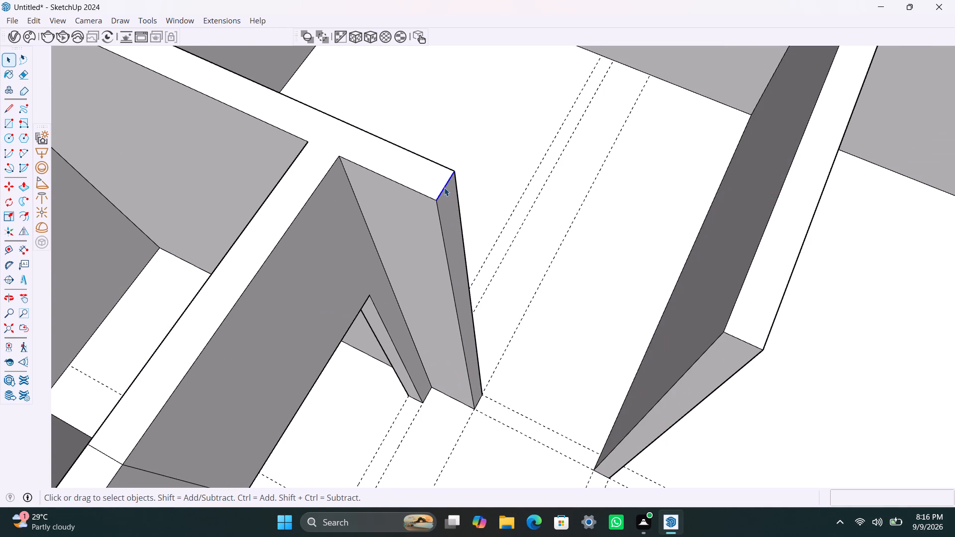
pyautogui.click(436, 198)
pyautogui.press('m')
pyautogui.moveTo(435, 202); pyautogui.dragTo(436, 206)
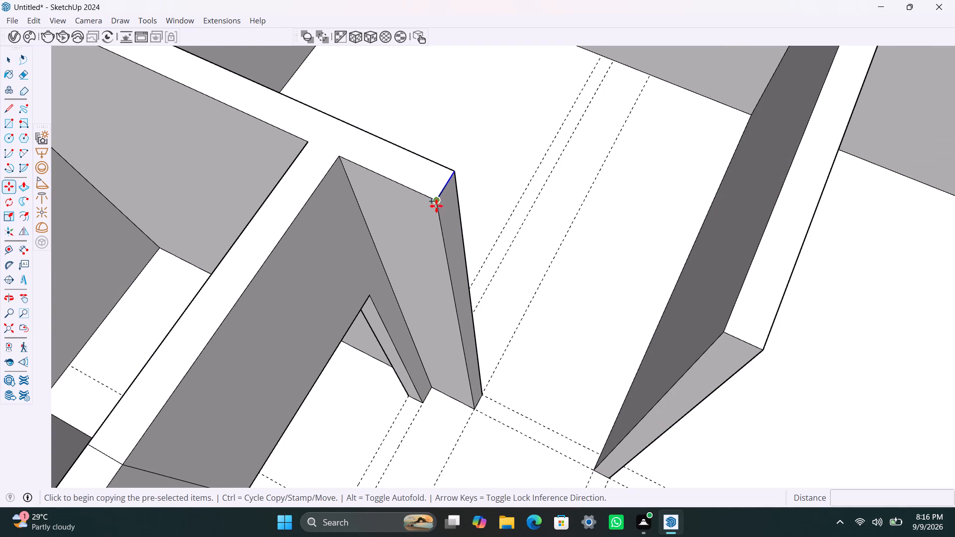
pyautogui.moveTo(436, 206); pyautogui.dragTo(437, 210)
pyautogui.write("3'")
pyautogui.press('Return')
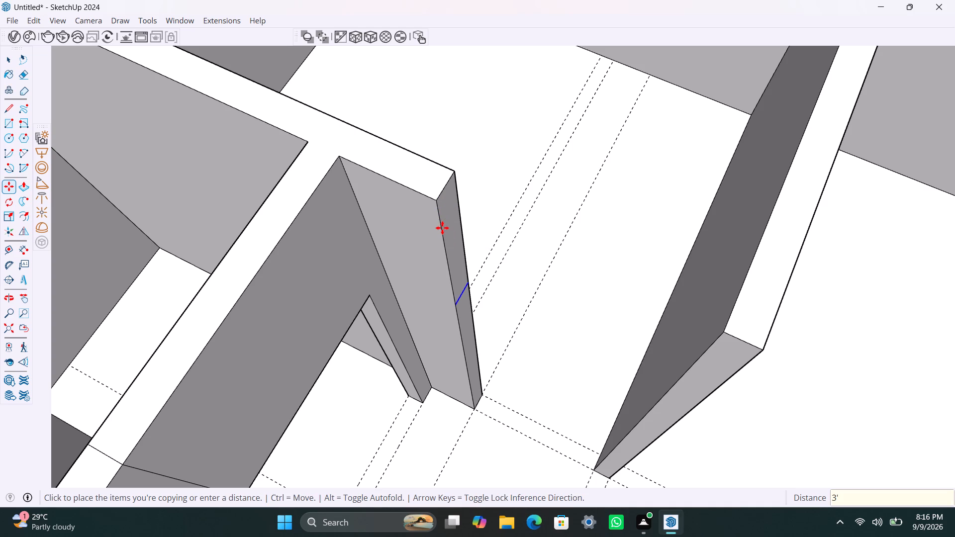
pyautogui.press('space')
# Push/Pull the upper part of the stub's end face across to the new partition, closing the wall above the door opening.
pyautogui.click(450, 234)
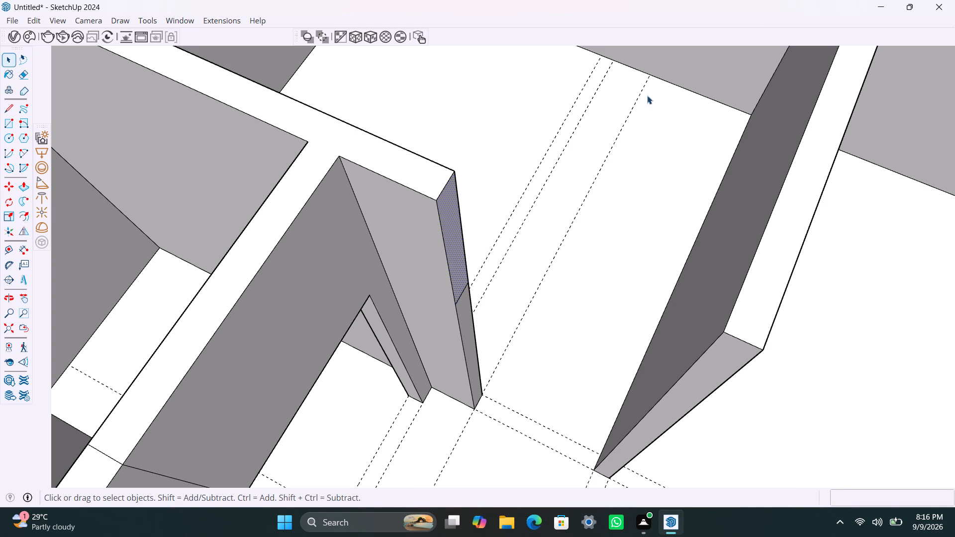
pyautogui.press('p')
pyautogui.click(763, 15)
pyautogui.press('Escape')
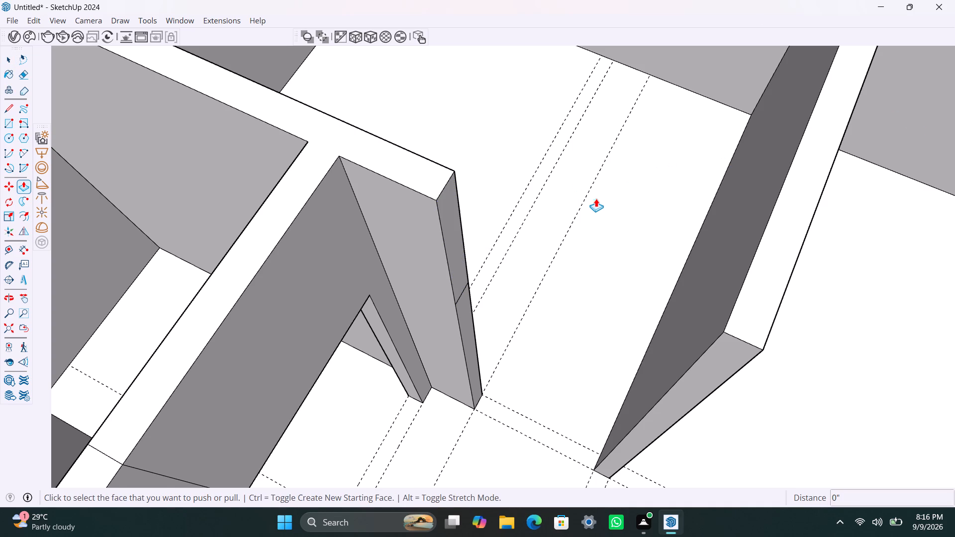
pyautogui.click(461, 262)
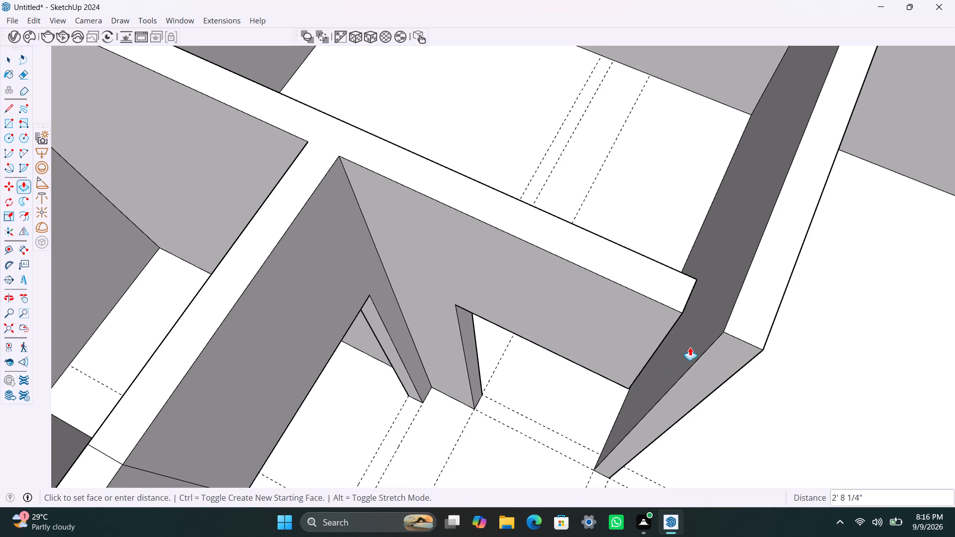
pyautogui.click(714, 344)
pyautogui.press('space')
# Save the model as HP WF in the sketch up folder inside Documents > internship.
pyautogui.scroll(-14, 630, 292)
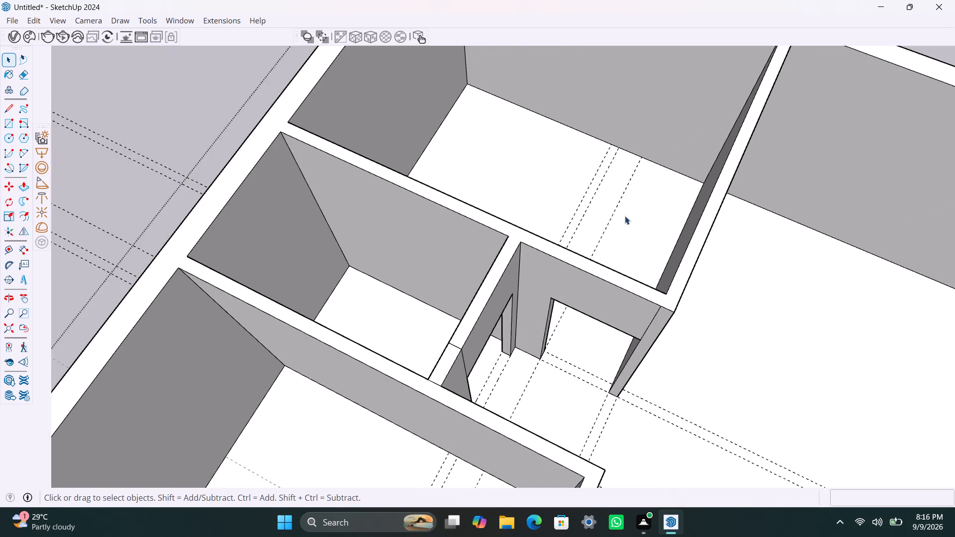
pyautogui.scroll(-9, 625, 216)
pyautogui.moveTo(639, 338); pyautogui.dragTo(457, 308, button='middle')
pyautogui.scroll(-6, 509, 298)
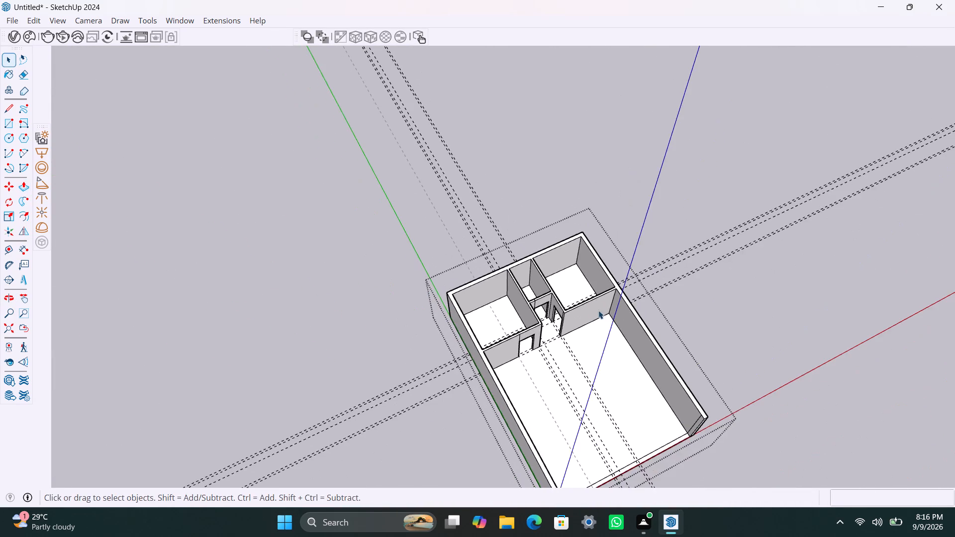
pyautogui.moveTo(598, 310); pyautogui.dragTo(497, 198, button='middle')
pyautogui.hotkey('ctrl', 's')
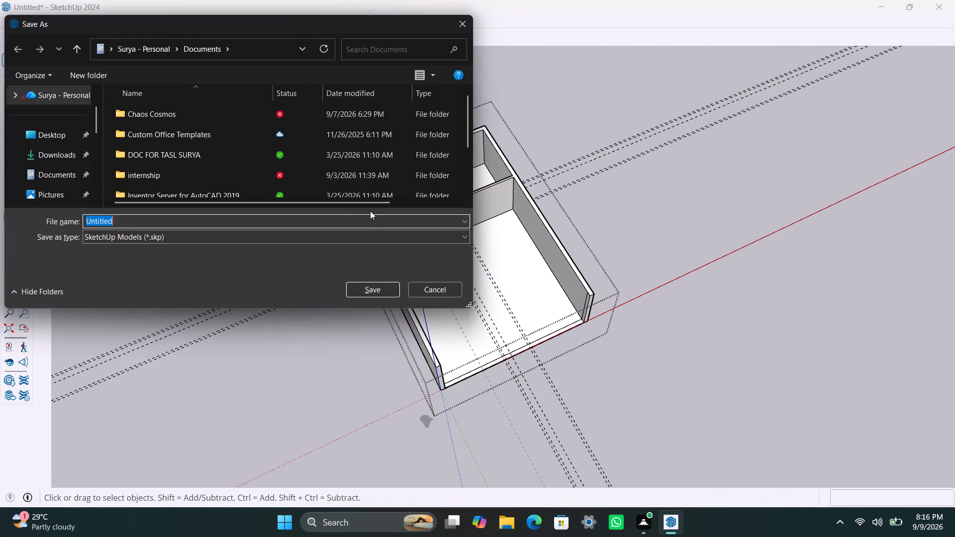
pyautogui.moveTo(121, 218); pyautogui.dragTo(86, 214)
pyautogui.moveTo(86, 214); pyautogui.dragTo(72, 213)
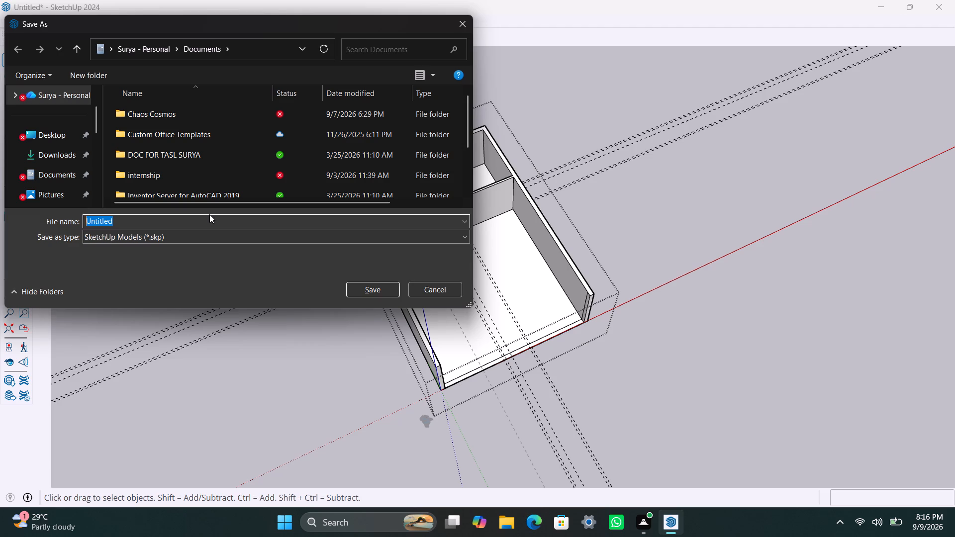
pyautogui.write('HP WF')
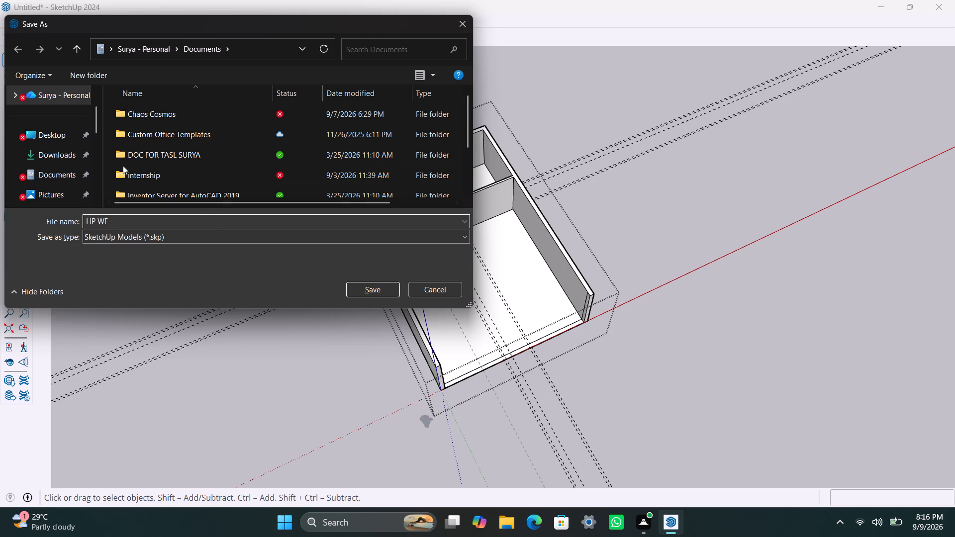
pyautogui.doubleClick(142, 178)
pyautogui.doubleClick(156, 175)
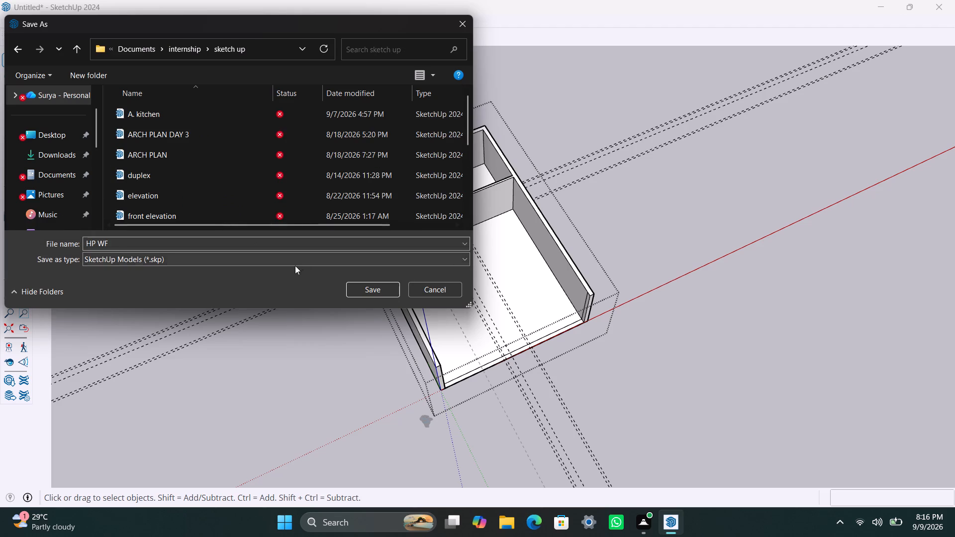
pyautogui.click(372, 292)
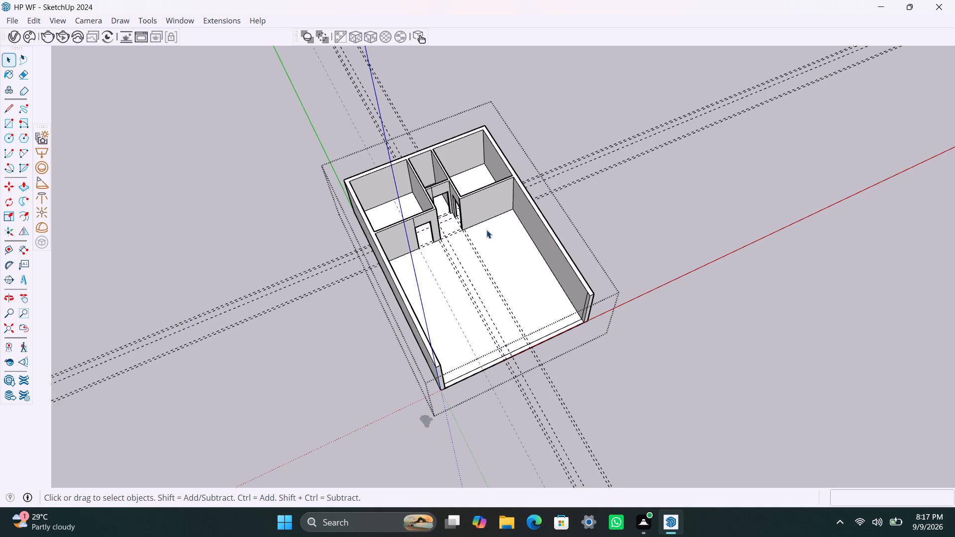
# Copy the vertical corner edge between the new partition and the long exterior wall 10' along that wall, toward the open hall.
pyautogui.scroll(-4, 469, 233)
pyautogui.moveTo(447, 299); pyautogui.dragTo(768, 297, button='middle')
pyautogui.scroll(2, 429, 263)
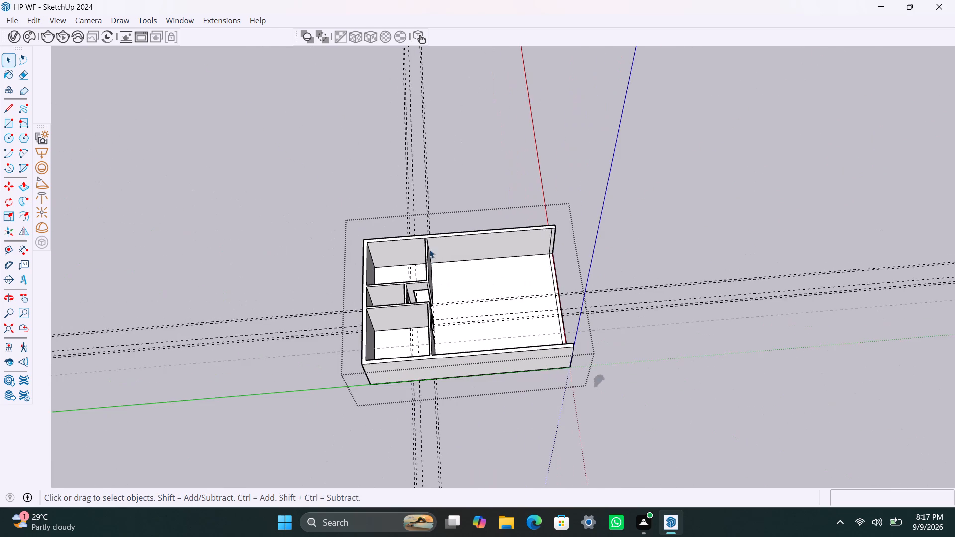
pyautogui.scroll(6, 429, 249)
pyautogui.scroll(-2, 444, 315)
pyautogui.keyDown('shift'); pyautogui.moveTo(448, 316); pyautogui.dragTo(420, 336, button='middle'); pyautogui.keyUp('shift')
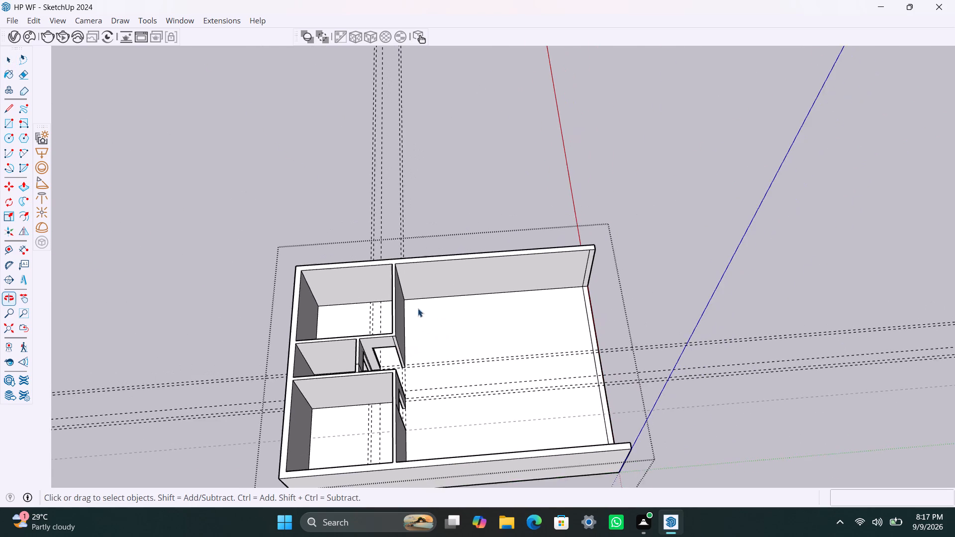
pyautogui.scroll(3, 407, 283)
pyautogui.scroll(2, 368, 274)
pyautogui.scroll(2, 430, 273)
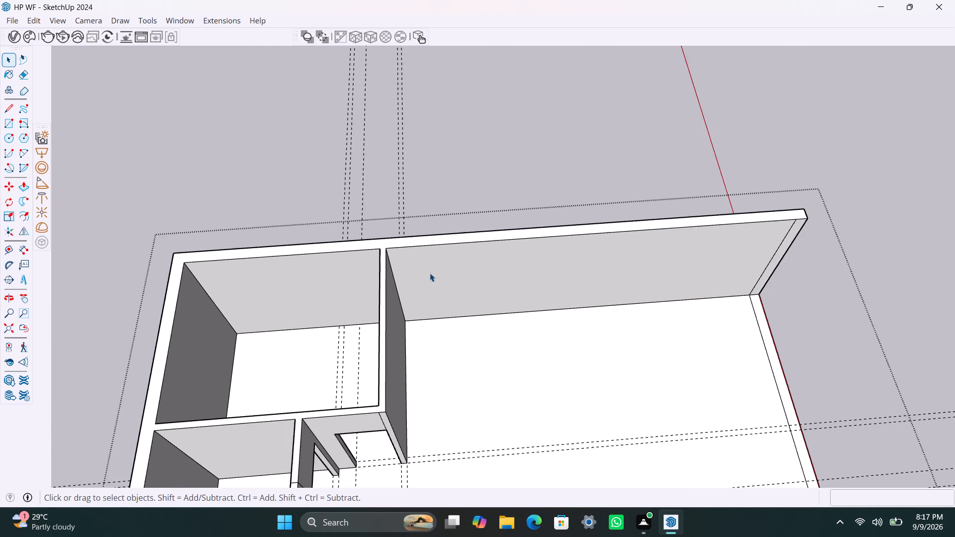
pyautogui.scroll(4, 430, 272)
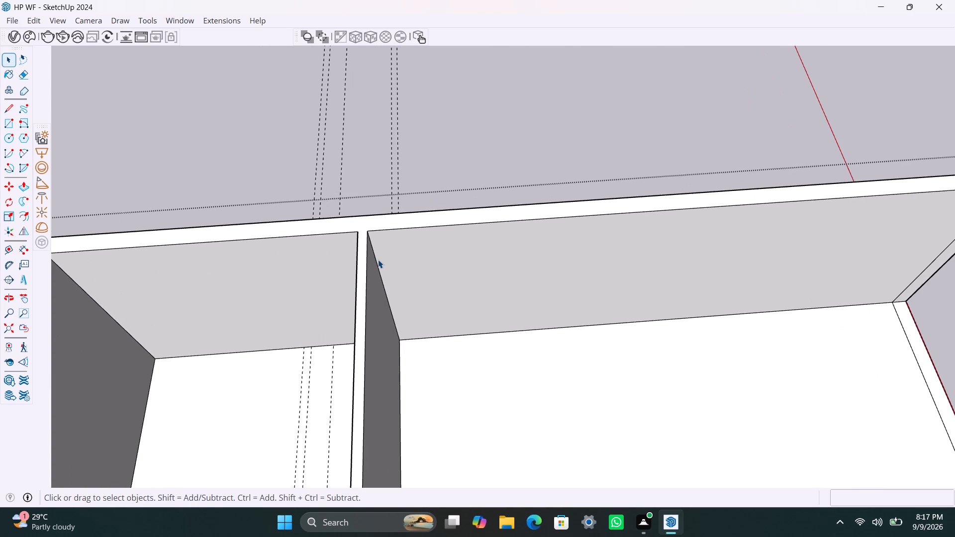
pyautogui.click(378, 260)
pyautogui.click(375, 254)
pyautogui.press('m')
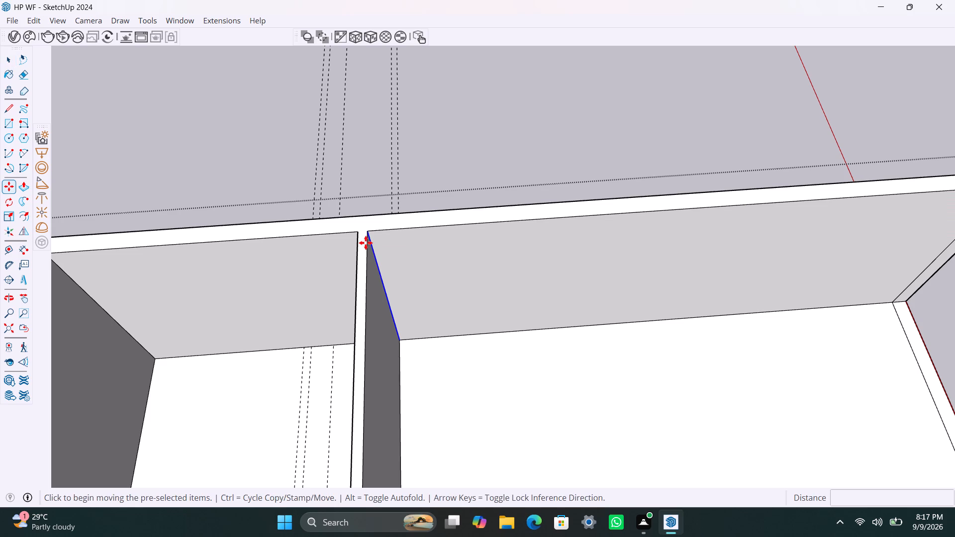
pyautogui.click(372, 229)
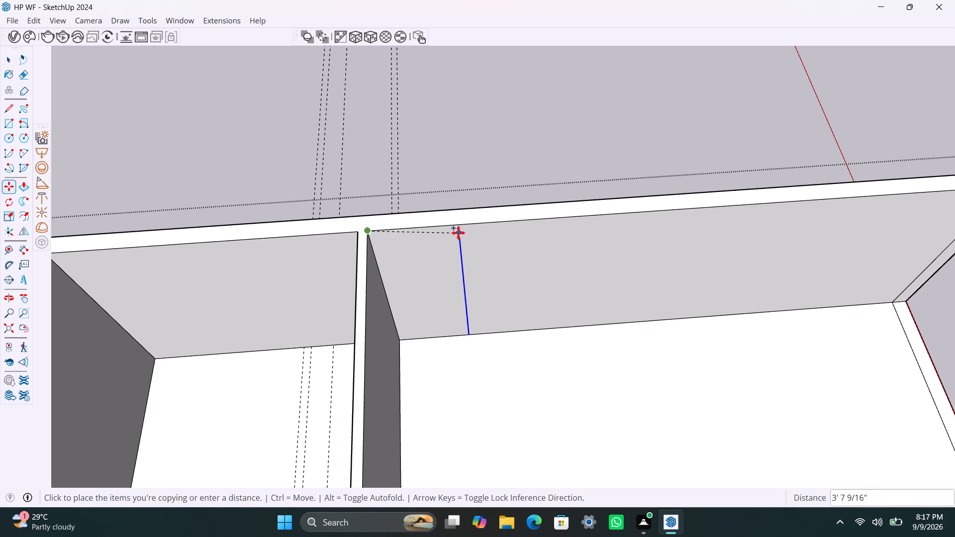
pyautogui.write("10'")
pyautogui.press('Return')
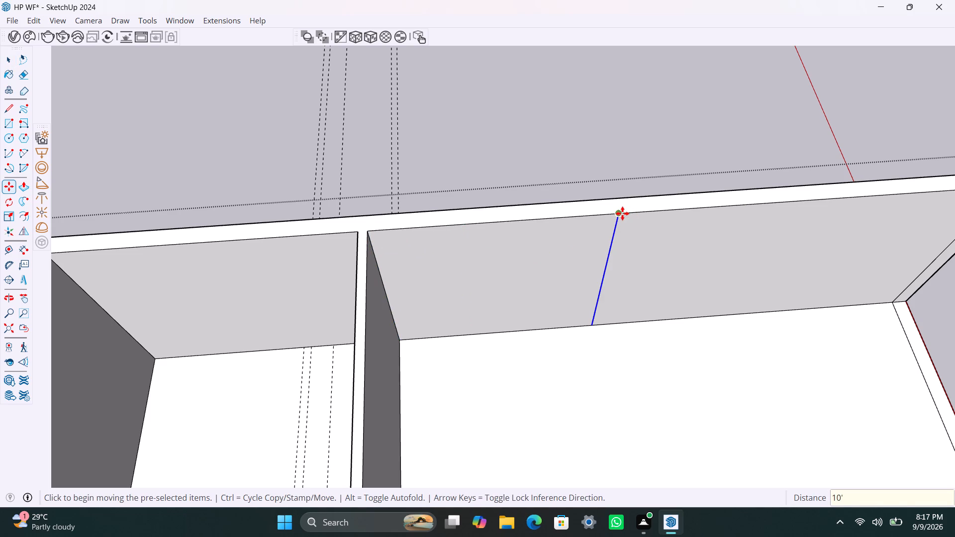
# Copy the new vertical edge another 4.5" along the exterior wall to outline a partition strip.
pyautogui.moveTo(621, 211); pyautogui.dragTo(626, 211)
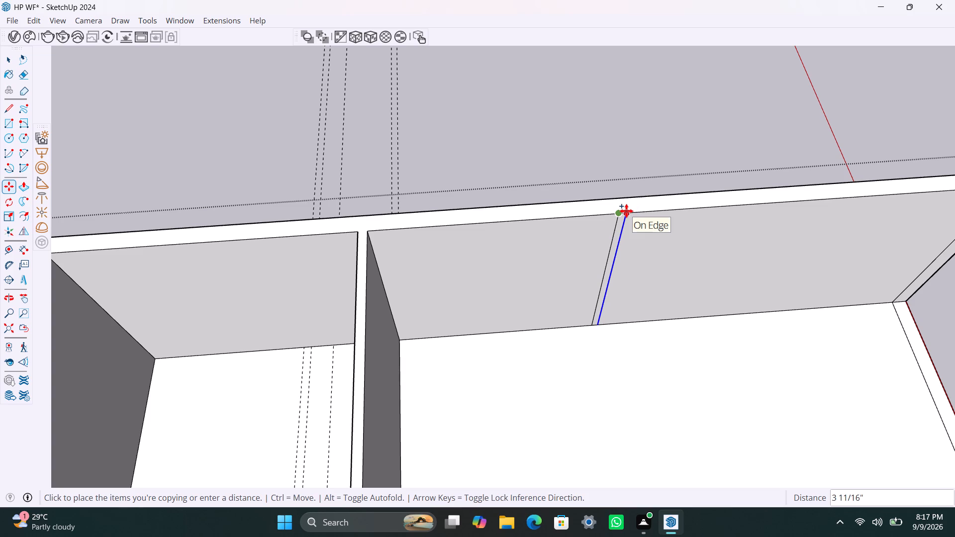
pyautogui.write('4.5"')
pyautogui.press('Return')
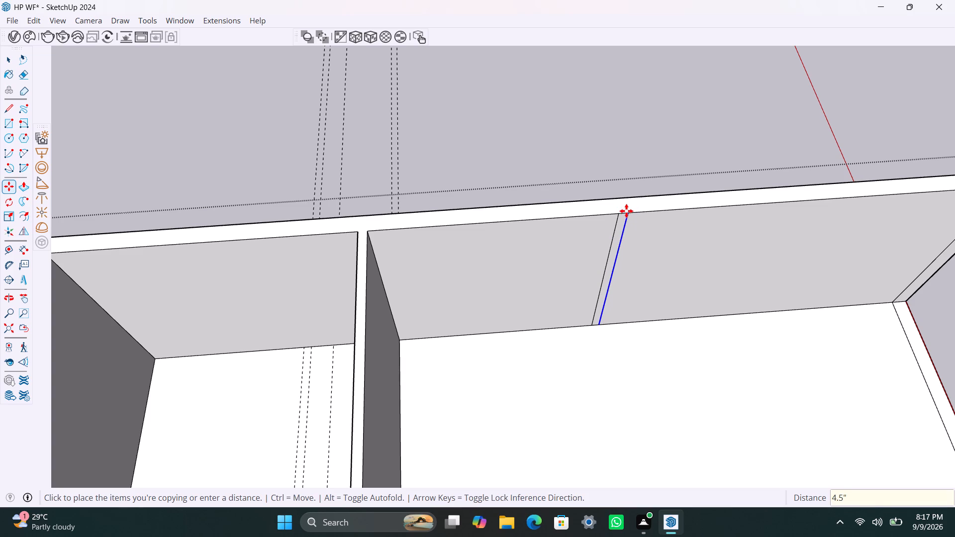
pyautogui.press('space')
# Push/Pull the 4.5" strip on the long exterior wall out 10' 7 1/2" to form a partition parallel to the existing one.
pyautogui.scroll(-11, 583, 421)
pyautogui.moveTo(588, 334); pyautogui.dragTo(509, 336, button='middle')
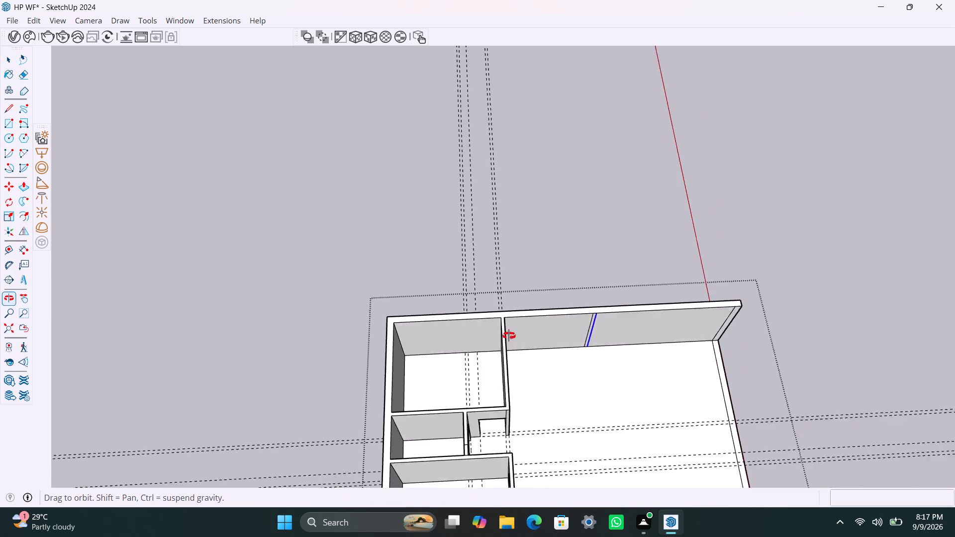
pyautogui.moveTo(509, 336); pyautogui.dragTo(362, 271, button='middle')
pyautogui.scroll(3, 495, 441)
pyautogui.moveTo(489, 443); pyautogui.dragTo(610, 433, button='middle')
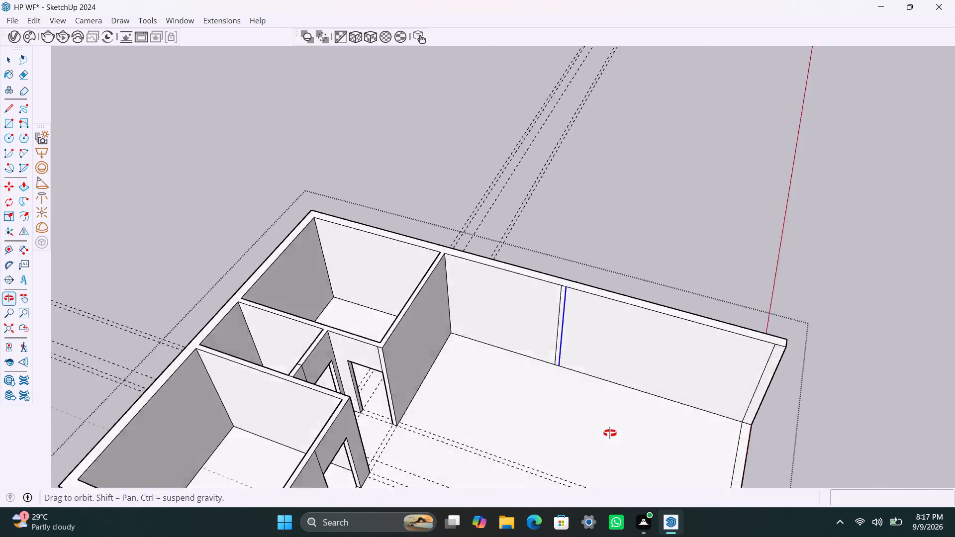
pyautogui.moveTo(610, 433); pyautogui.dragTo(610, 431, button='middle')
pyautogui.scroll(4, 570, 338)
pyautogui.click(564, 301)
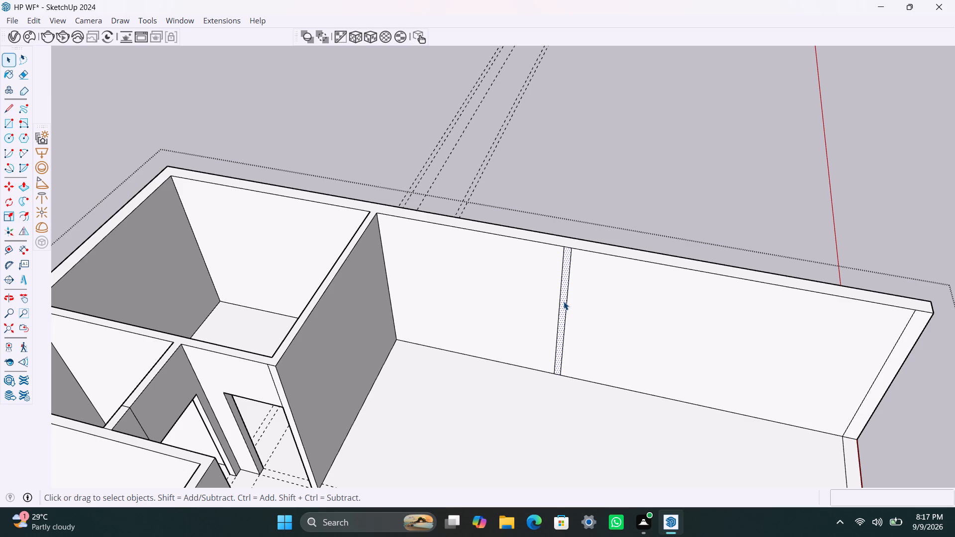
pyautogui.press('p')
pyautogui.click(564, 301)
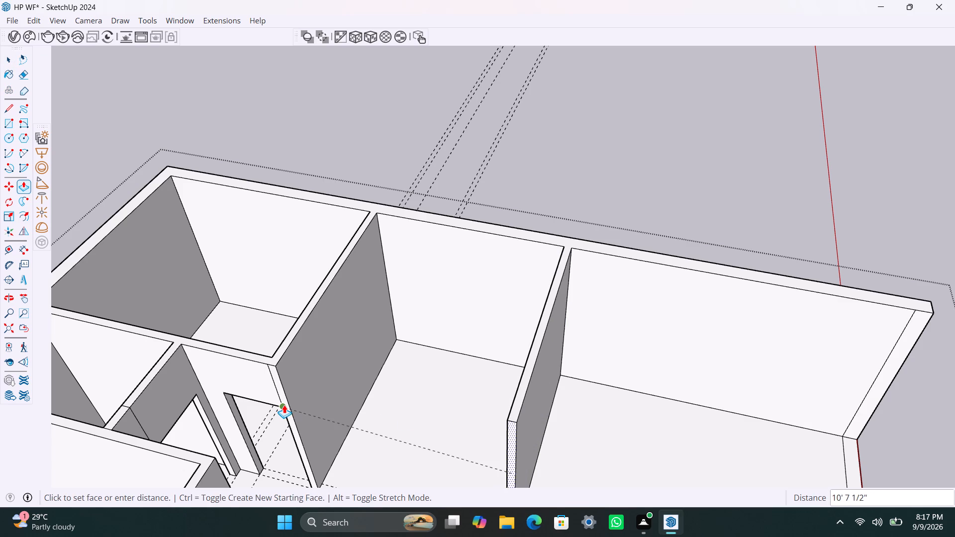
pyautogui.click(284, 405)
pyautogui.press('space')
# Copy the vertical edge at the new partition's free end 4.5" back along its face on the bedroom side.
pyautogui.scroll(-8, 476, 300)
pyautogui.keyDown('shift'); pyautogui.moveTo(531, 305); pyautogui.dragTo(536, 288, button='middle'); pyautogui.keyUp('shift')
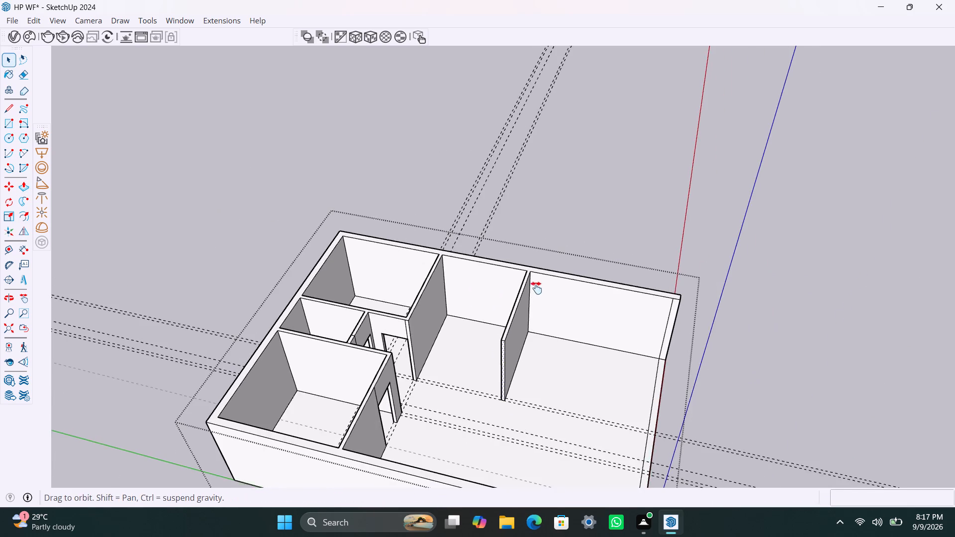
pyautogui.keyDown('shift'); pyautogui.moveTo(536, 288); pyautogui.dragTo(546, 233, button='middle'); pyautogui.keyUp('shift')
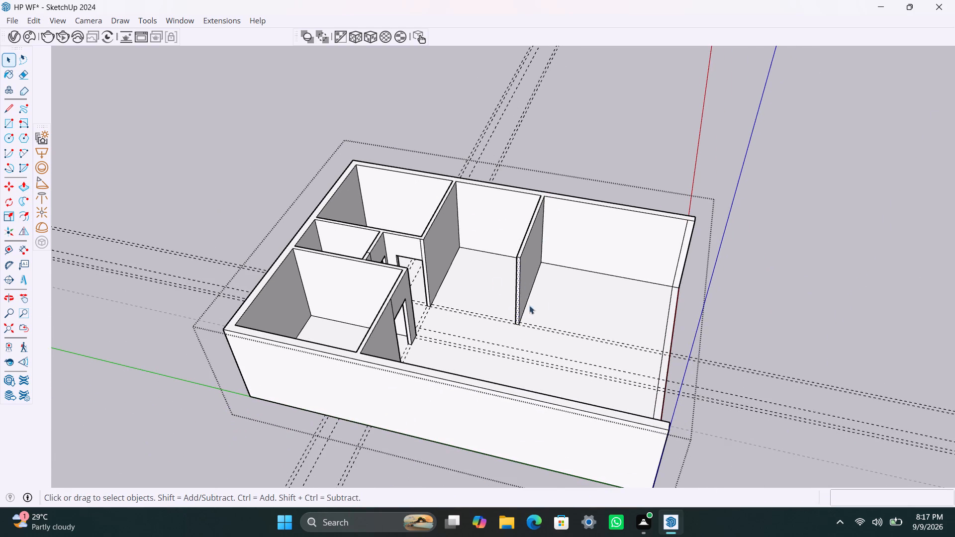
pyautogui.scroll(-1, 469, 270)
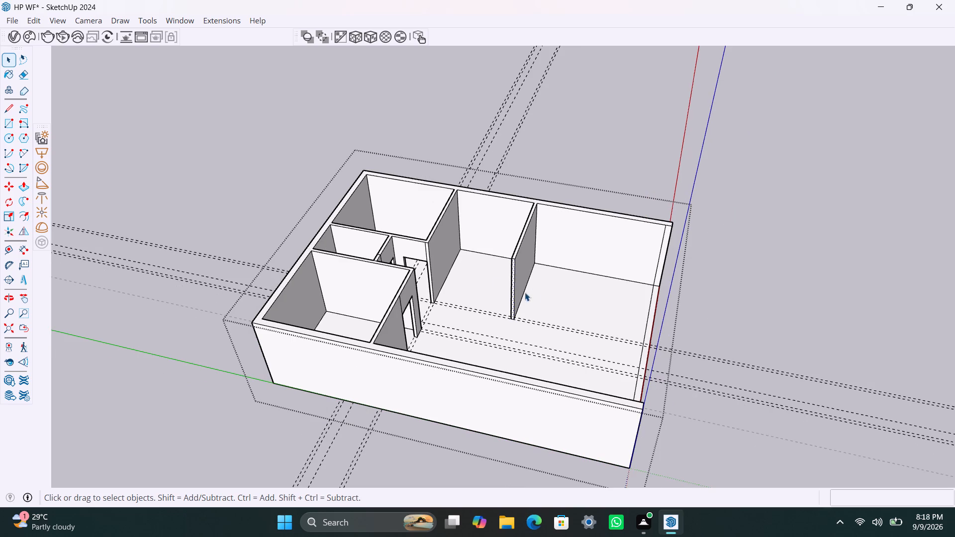
pyautogui.scroll(2, 507, 292)
pyautogui.moveTo(491, 291); pyautogui.dragTo(881, 275, button='middle')
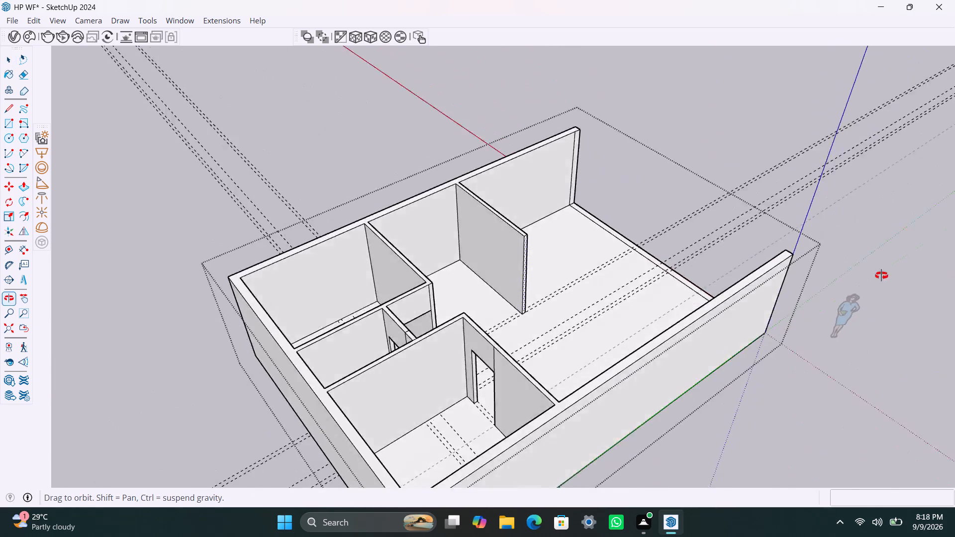
pyautogui.moveTo(881, 275); pyautogui.dragTo(909, 270, button='middle')
pyautogui.scroll(2, 537, 286)
pyautogui.scroll(1, 479, 303)
pyautogui.moveTo(479, 305); pyautogui.dragTo(541, 322, button='middle')
pyautogui.scroll(4, 539, 307)
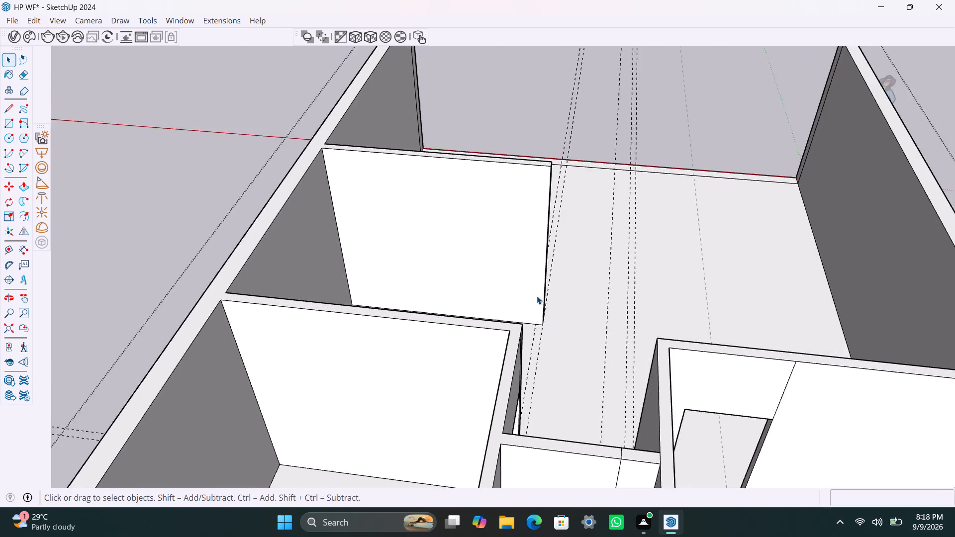
pyautogui.scroll(4, 537, 296)
pyautogui.click(544, 322)
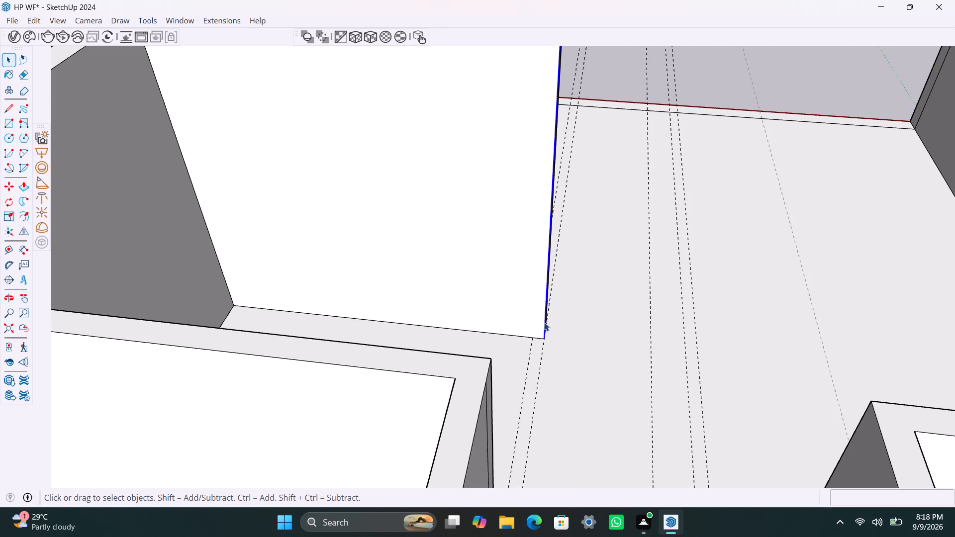
pyautogui.press('m')
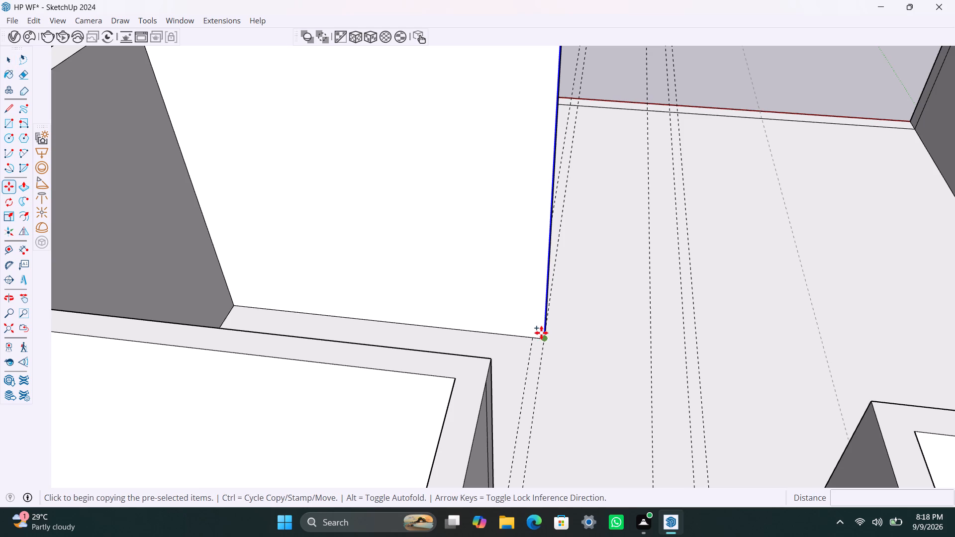
pyautogui.click(543, 337)
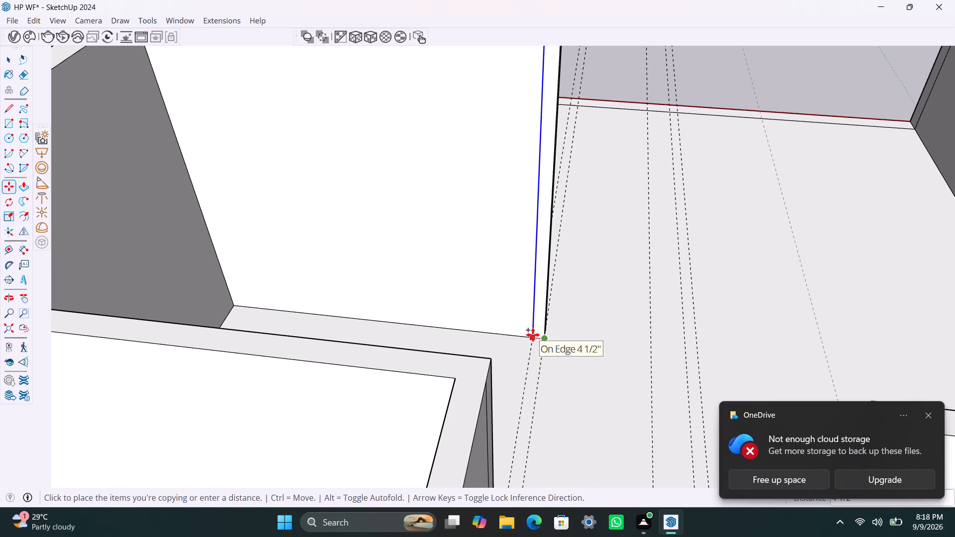
pyautogui.press('5')
pyautogui.press('BackSpace')
pyautogui.write('4.5"')
pyautogui.press('Return')
pyautogui.press('space')
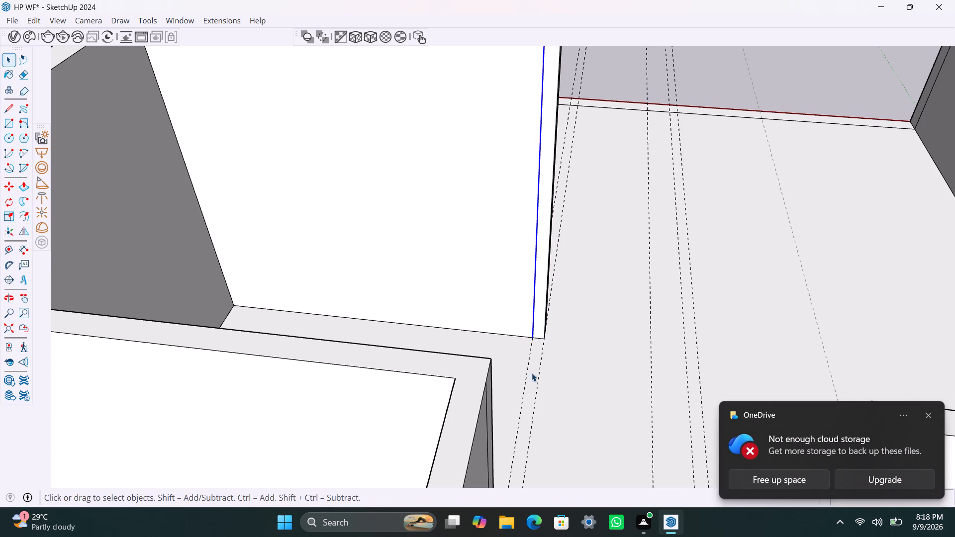
# Push/Pull the narrow strip at the new partition's free end out 1' toward the opposite partition to form a return stub.
pyautogui.click(540, 311)
pyautogui.press('p')
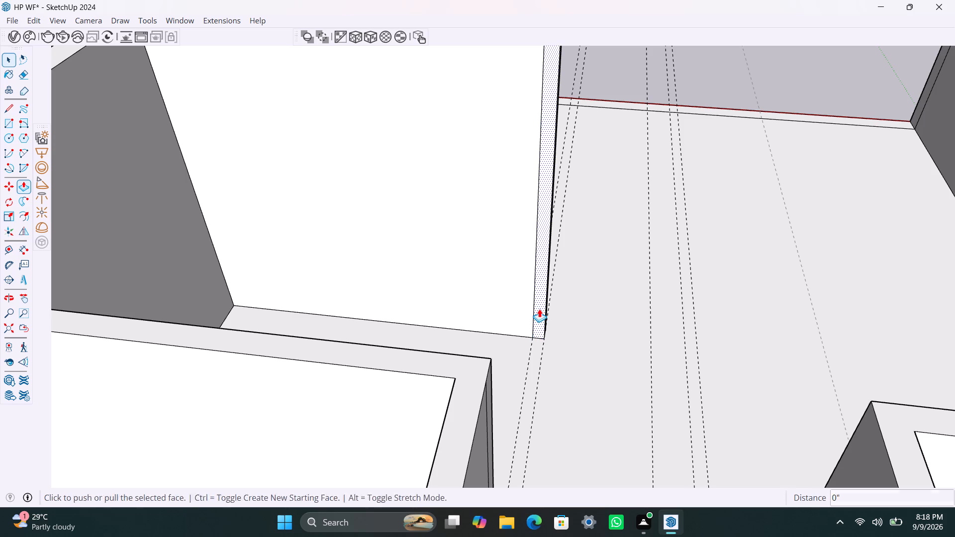
pyautogui.click(539, 309)
pyautogui.click(538, 323)
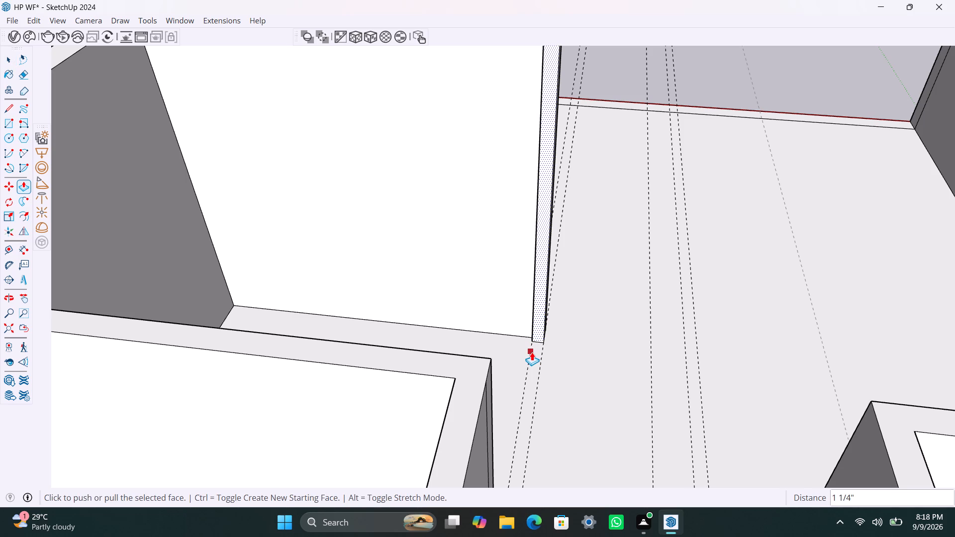
pyautogui.hotkey('ctrl', 'z')
pyautogui.hotkey('ctrl', 'z')
pyautogui.click(539, 322)
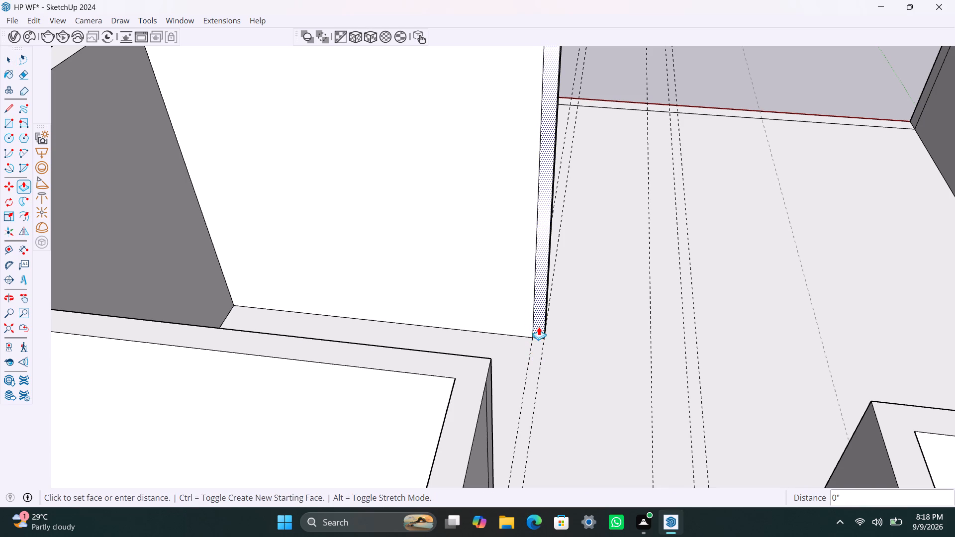
pyautogui.write("1'")
pyautogui.press('Return')
pyautogui.press('space')
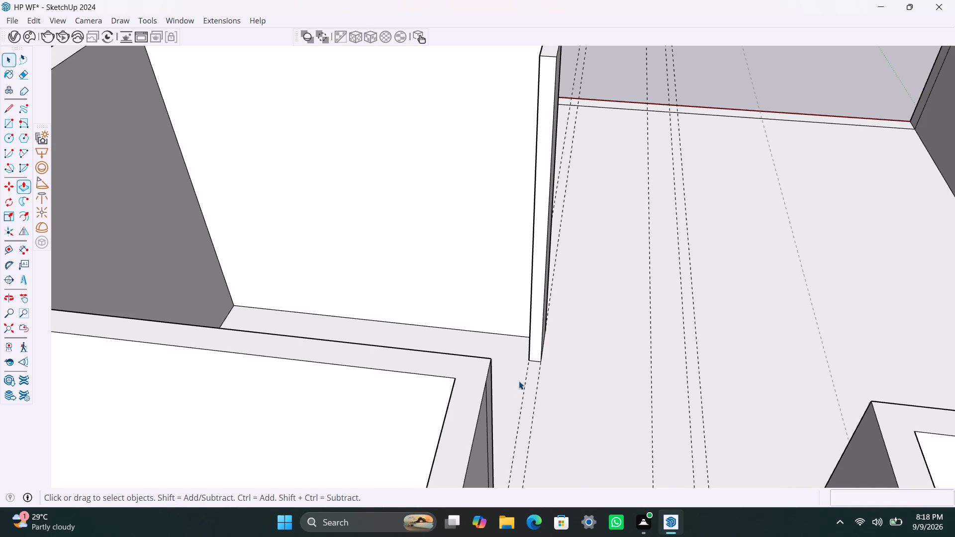
# Place a guide line 3' from the stub's end face, toward the opposite partition, to mark the door opening width.
pyautogui.scroll(-5, 521, 276)
pyautogui.scroll(-3, 535, 231)
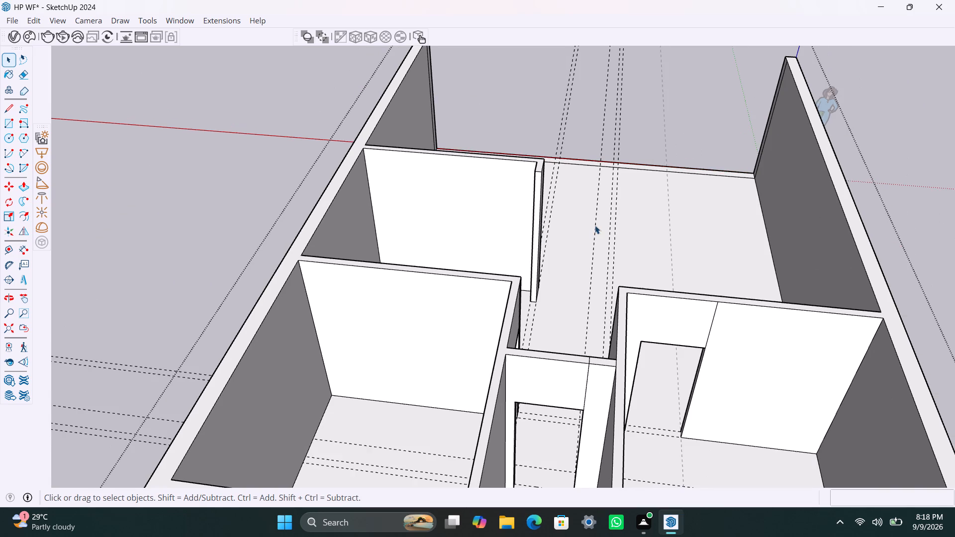
pyautogui.moveTo(595, 225); pyautogui.dragTo(258, 319, button='middle')
pyautogui.scroll(6, 303, 263)
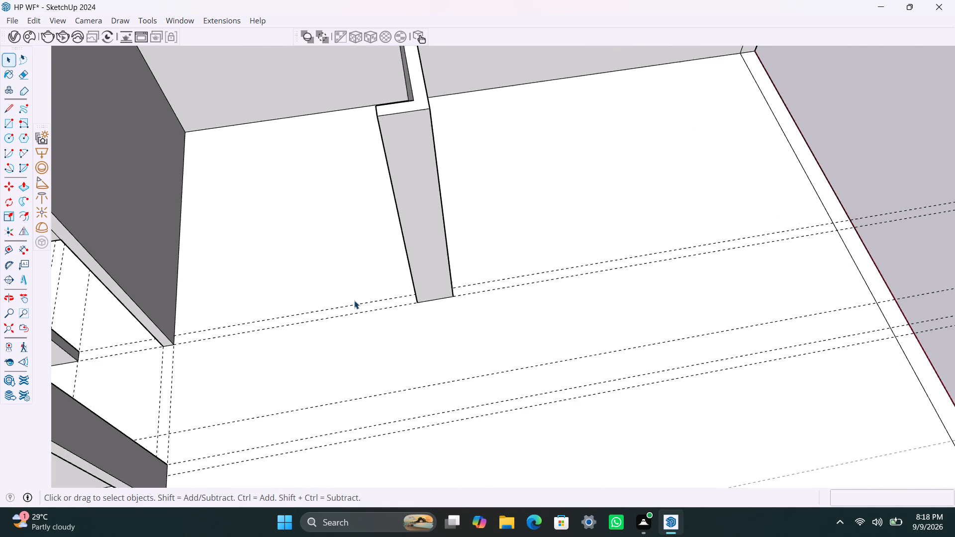
pyautogui.moveTo(357, 300); pyautogui.dragTo(432, 278, button='middle')
pyautogui.scroll(13, 421, 328)
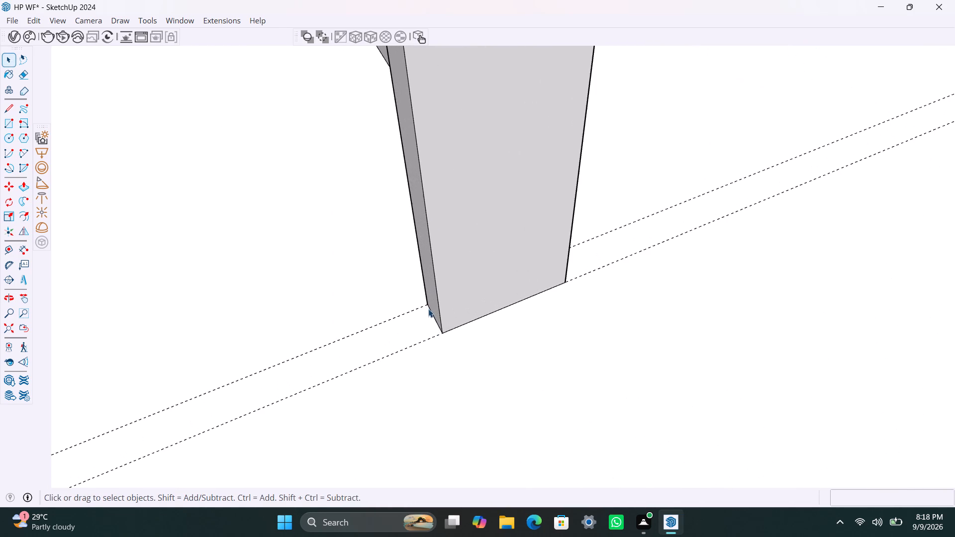
pyautogui.press('t')
pyautogui.moveTo(435, 322); pyautogui.dragTo(422, 327)
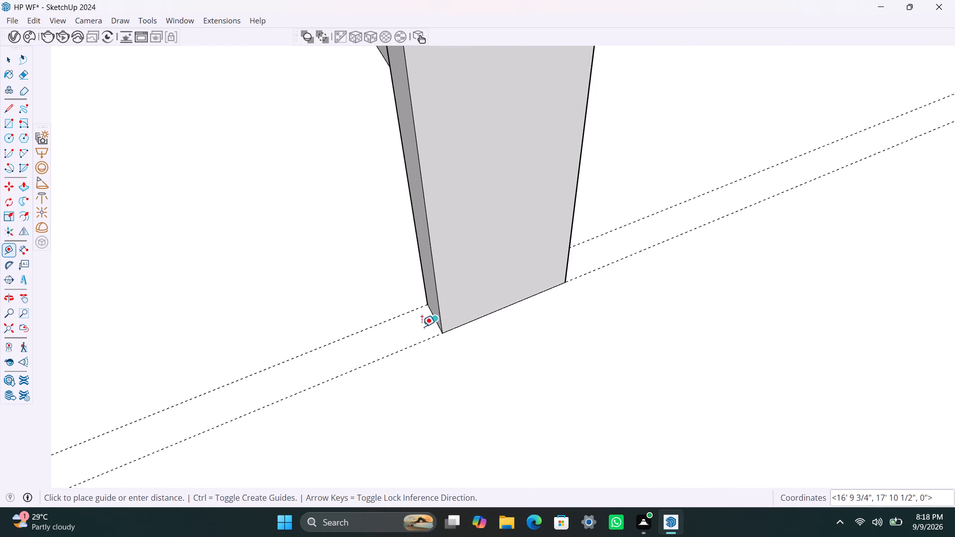
pyautogui.moveTo(422, 327); pyautogui.dragTo(426, 325)
pyautogui.write("3'")
pyautogui.press('Return')
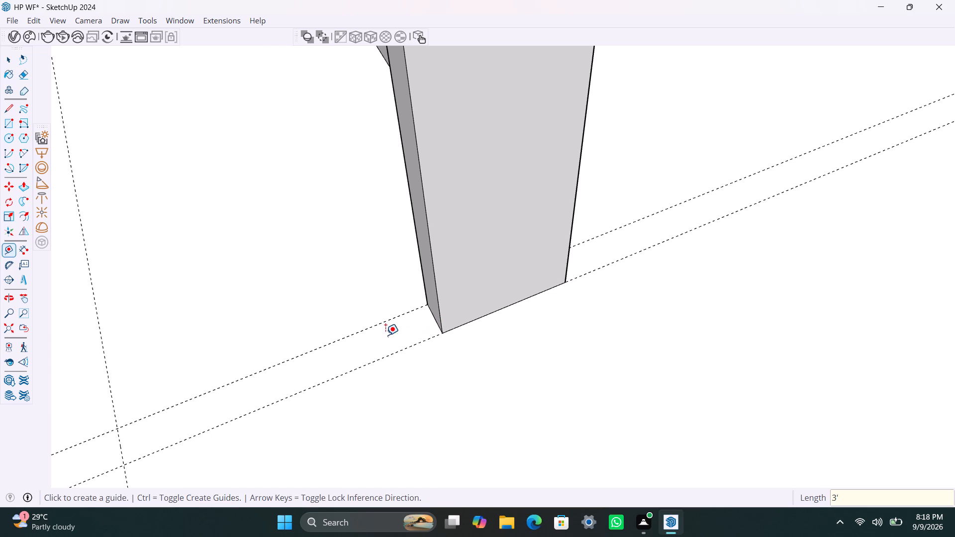
pyautogui.press('space')
# Copy the vertical edge at the opposite partition's free end 4.5" back along its face beside the new room.
pyautogui.scroll(-18, 332, 360)
pyautogui.moveTo(408, 289); pyautogui.dragTo(372, 296, button='middle')
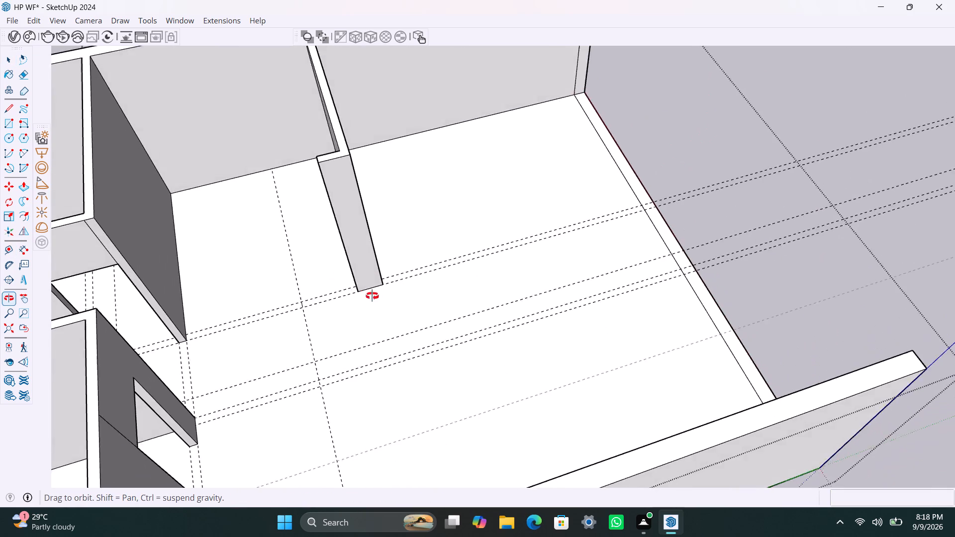
pyautogui.moveTo(372, 296); pyautogui.dragTo(286, 284, button='middle')
pyautogui.scroll(4, 211, 214)
pyautogui.moveTo(260, 261); pyautogui.dragTo(231, 282, button='middle')
pyautogui.scroll(-6, 242, 224)
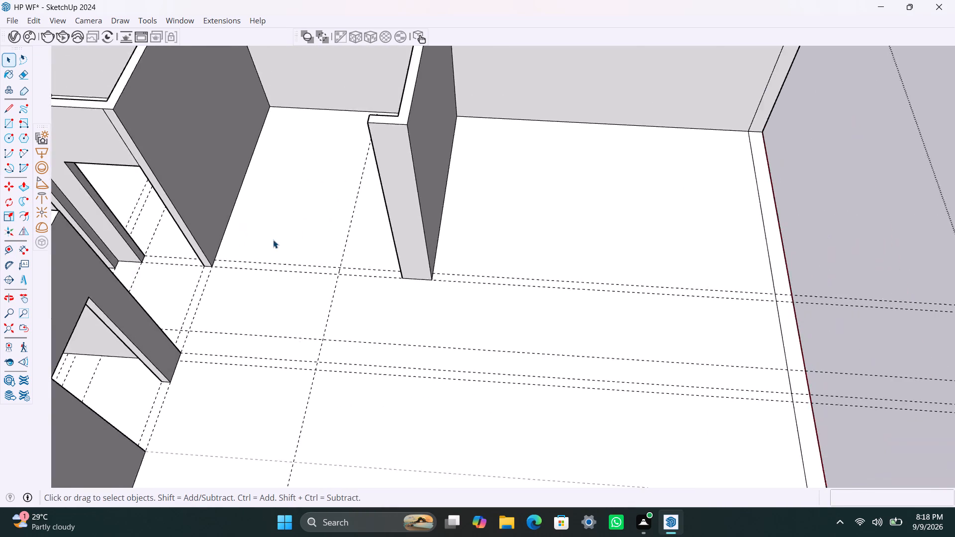
pyautogui.scroll(-6, 396, 216)
pyautogui.moveTo(556, 171); pyautogui.dragTo(356, 218, button='middle')
pyautogui.scroll(-3, 374, 106)
pyautogui.keyDown('shift'); pyautogui.moveTo(419, 108); pyautogui.dragTo(434, 126, button='middle'); pyautogui.keyUp('shift')
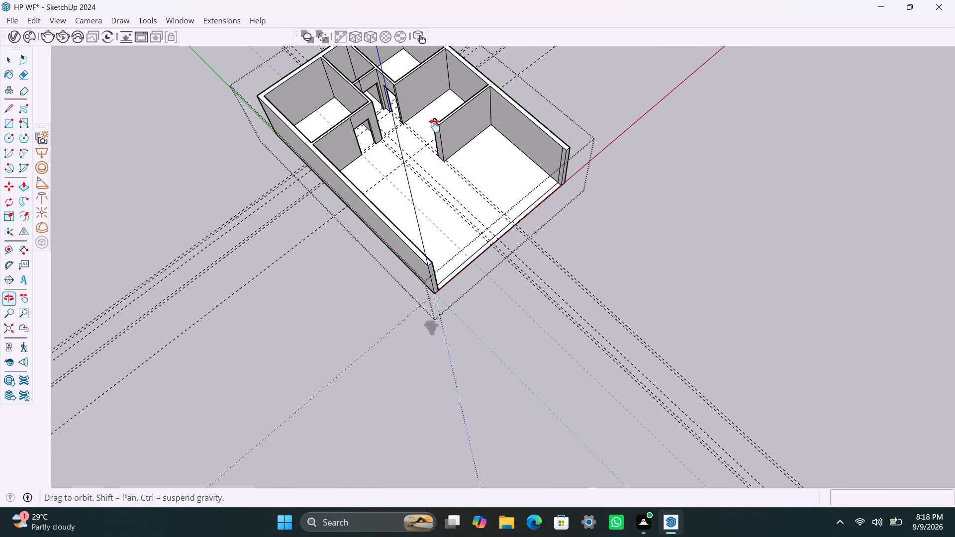
pyautogui.keyDown('shift'); pyautogui.moveTo(434, 126); pyautogui.dragTo(445, 229, button='middle'); pyautogui.keyUp('shift')
pyautogui.scroll(16, 437, 211)
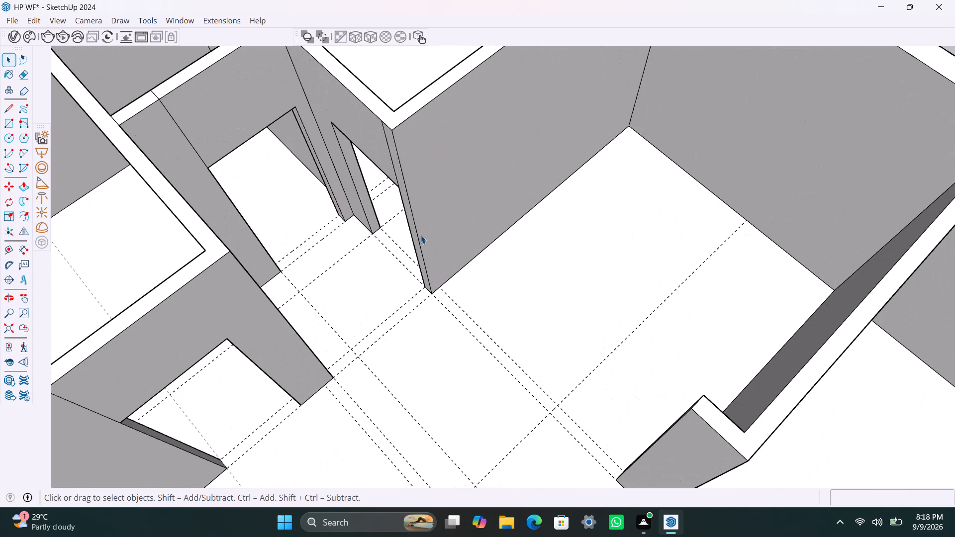
pyautogui.click(419, 241)
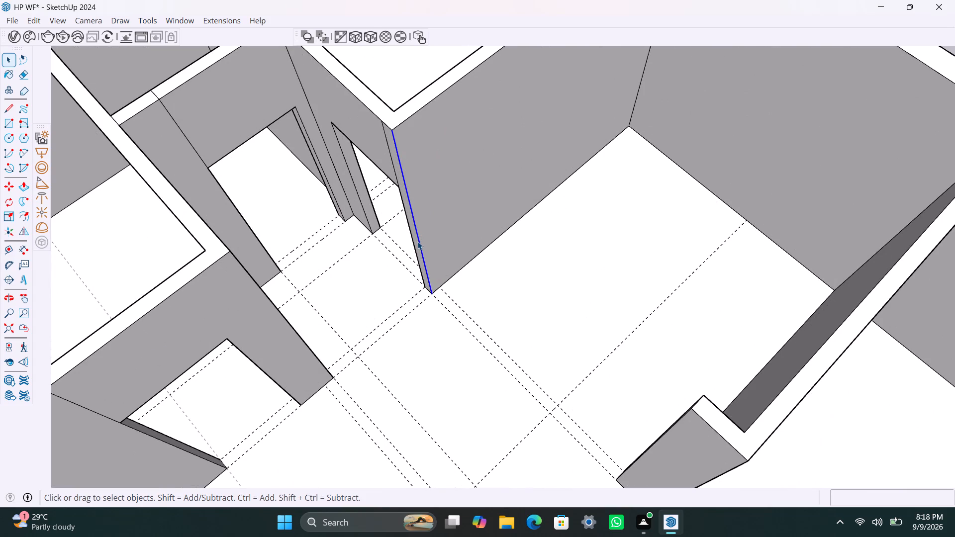
pyautogui.press('m')
pyautogui.click(396, 130)
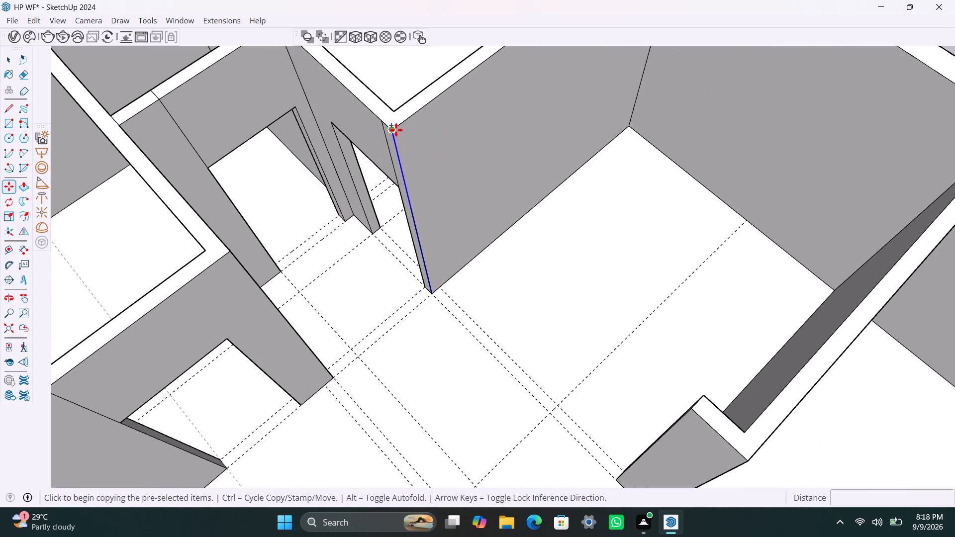
pyautogui.write('4.5"')
pyautogui.press('Return')
pyautogui.press('space')
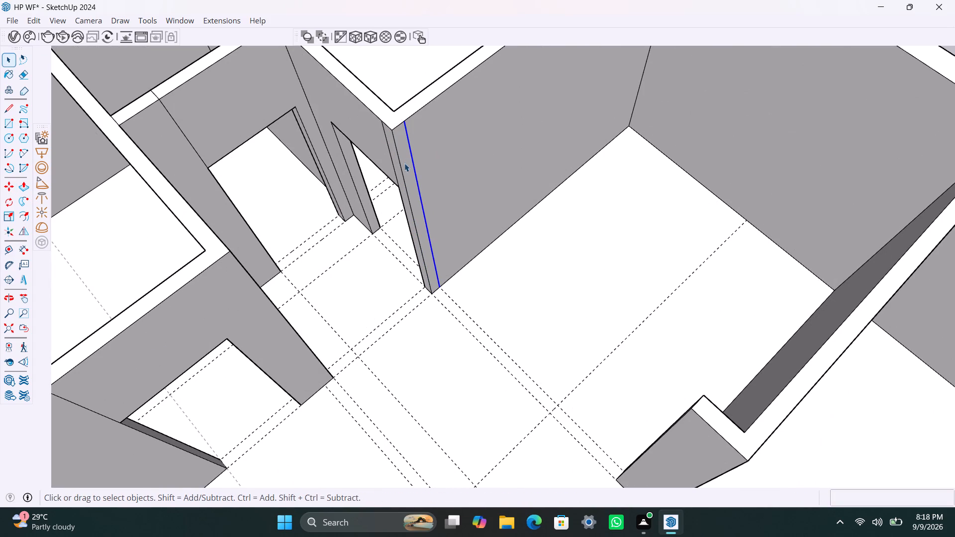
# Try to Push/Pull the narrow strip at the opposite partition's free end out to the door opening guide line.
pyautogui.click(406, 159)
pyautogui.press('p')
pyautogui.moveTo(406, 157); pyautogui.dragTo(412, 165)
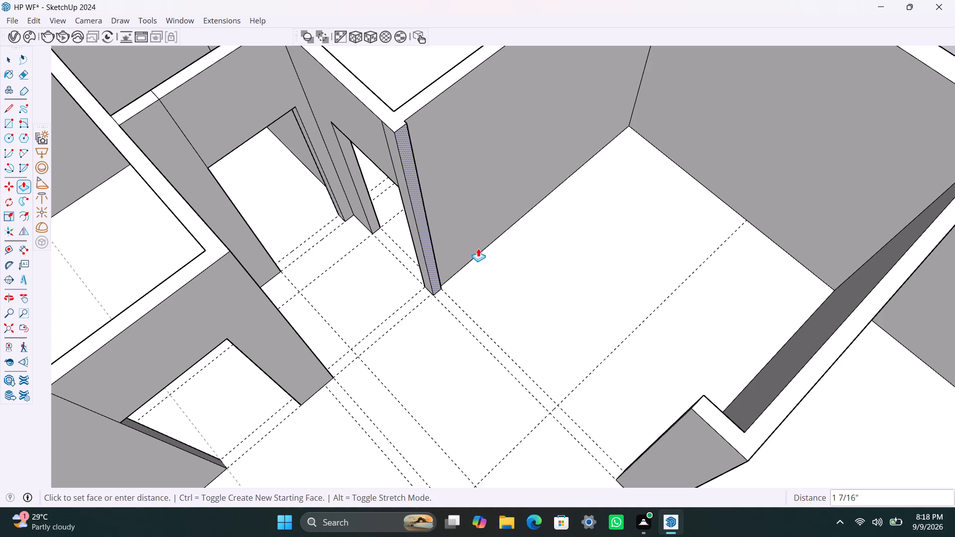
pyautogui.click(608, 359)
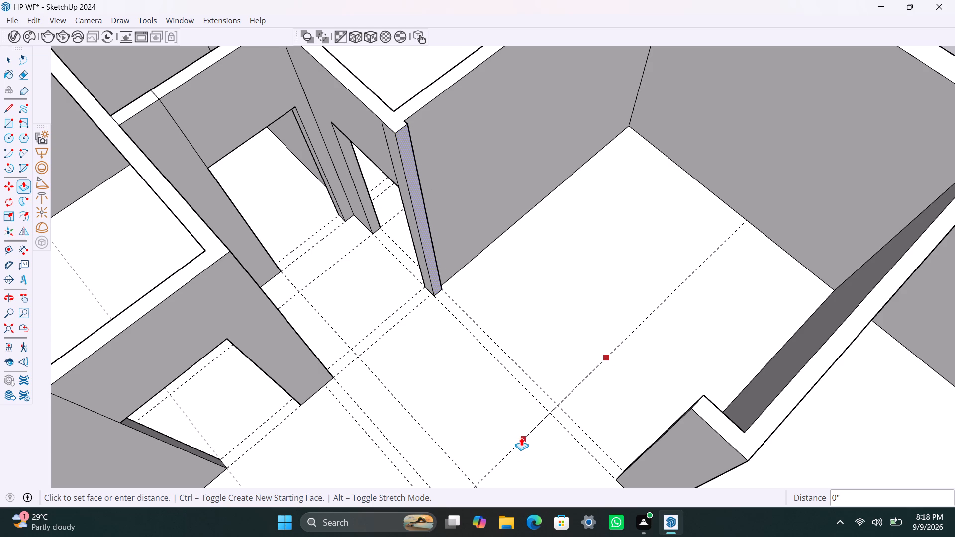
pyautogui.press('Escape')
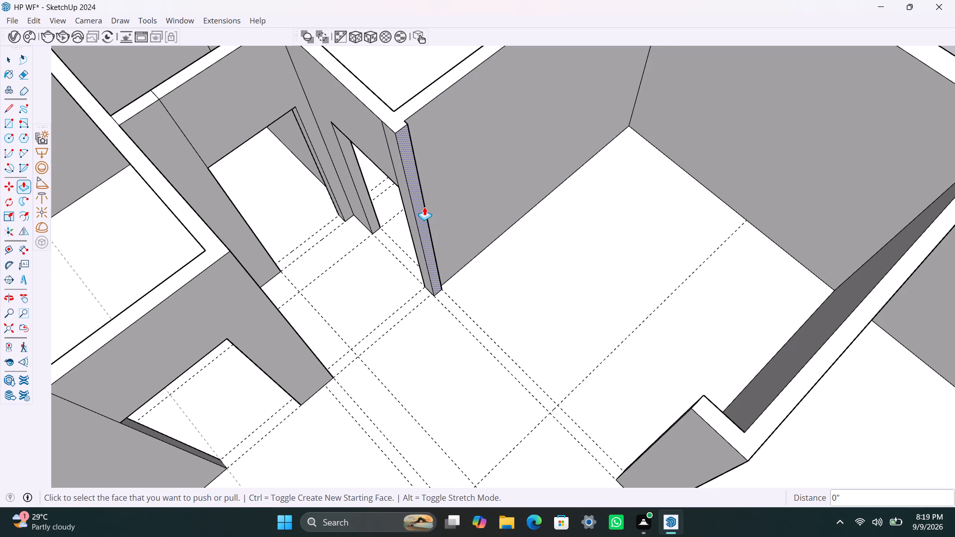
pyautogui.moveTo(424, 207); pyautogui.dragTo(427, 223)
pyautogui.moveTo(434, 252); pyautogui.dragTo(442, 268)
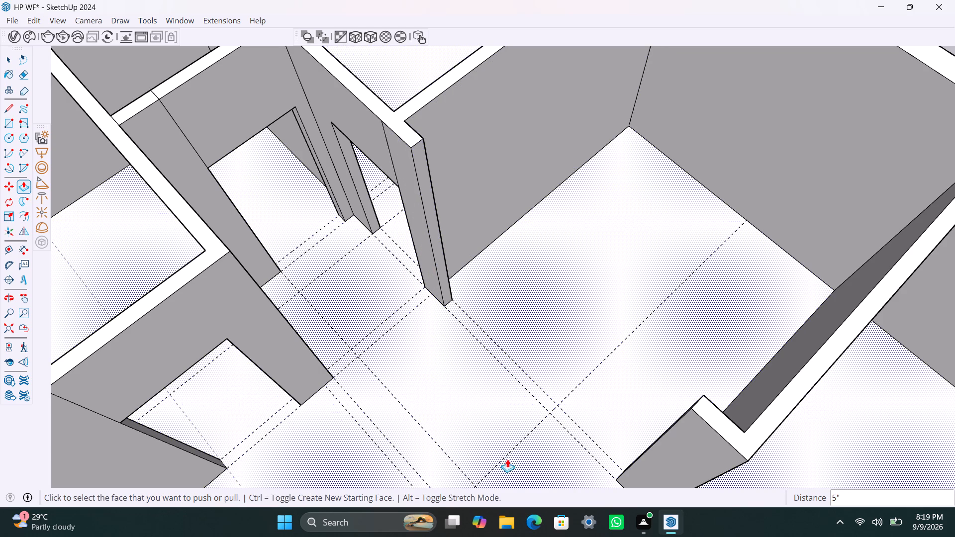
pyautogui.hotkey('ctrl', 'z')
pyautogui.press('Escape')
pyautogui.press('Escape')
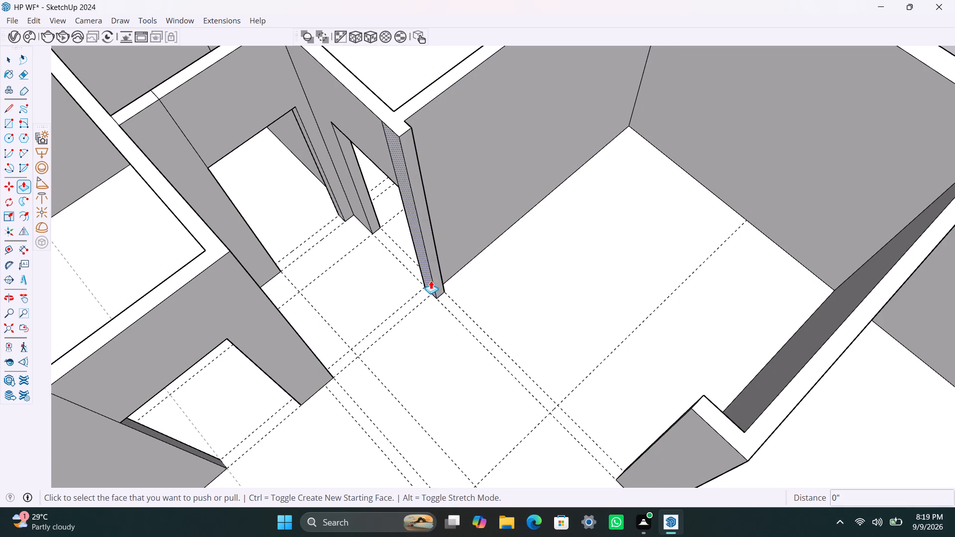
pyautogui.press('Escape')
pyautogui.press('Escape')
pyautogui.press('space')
# Push/Pull the short wall's end face out about 5' 8 7/8" to the guide line marking the 3' door opening.
pyautogui.click(438, 270)
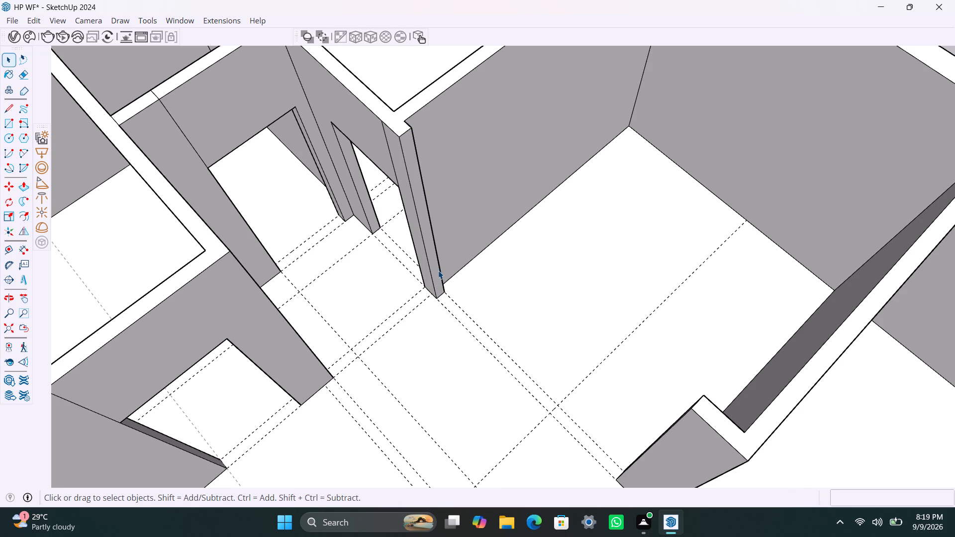
pyautogui.press('p')
pyautogui.moveTo(438, 270); pyautogui.dragTo(510, 458)
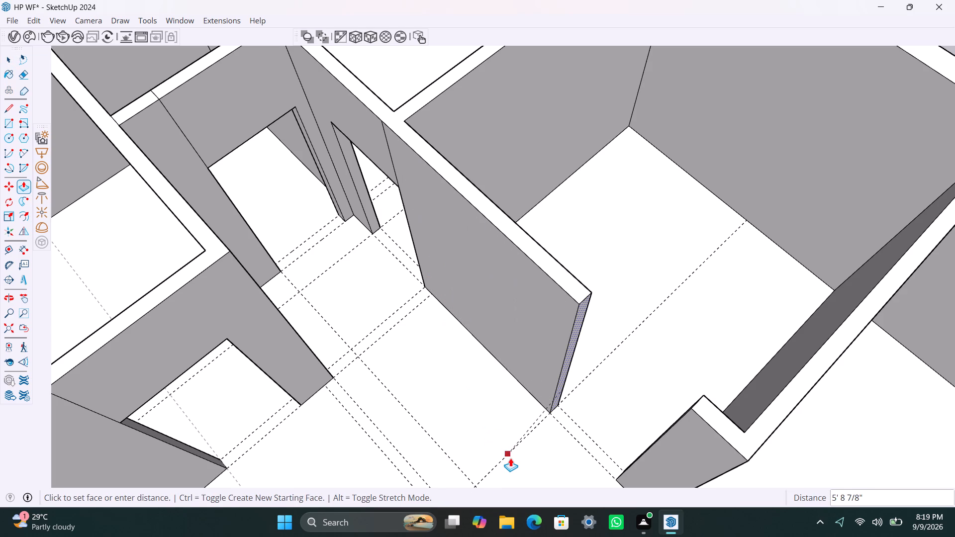
pyautogui.moveTo(510, 458); pyautogui.dragTo(511, 458)
pyautogui.click(511, 458)
pyautogui.press('space')
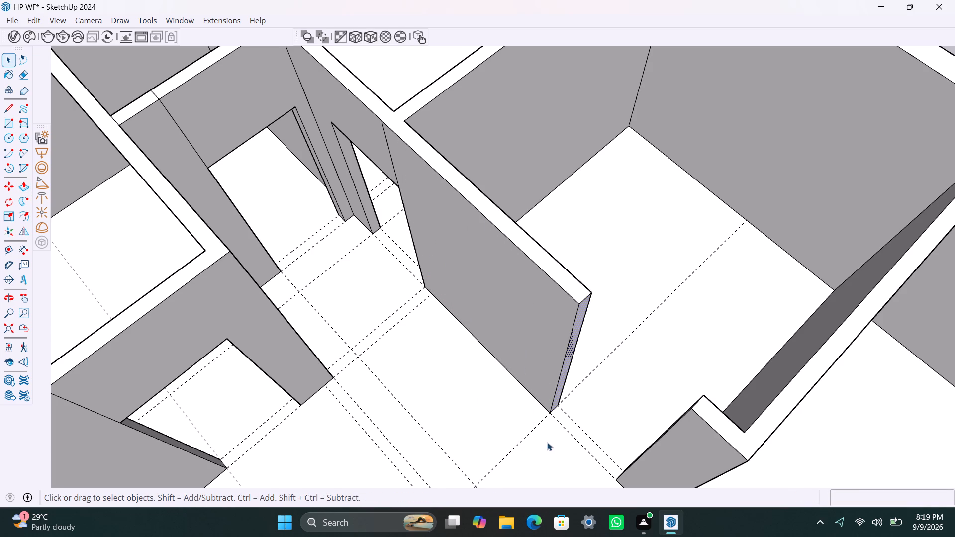
pyautogui.click(545, 441)
# Copy the top edge of the 1' return stub's end face 3' down to mark the top of the door opening.
pyautogui.scroll(-9, 531, 347)
pyautogui.moveTo(565, 410); pyautogui.dragTo(748, 425, button='middle')
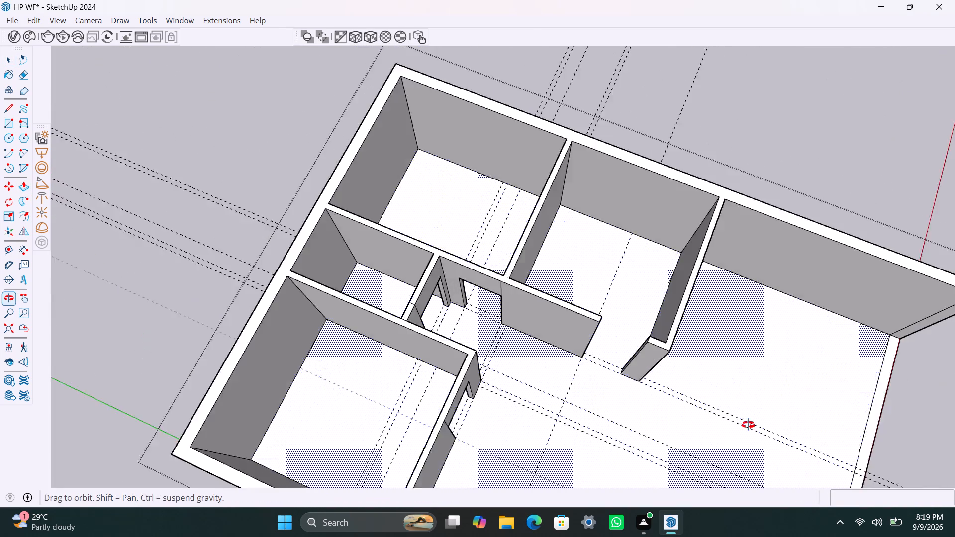
pyautogui.moveTo(748, 425); pyautogui.dragTo(747, 417, button='middle')
pyautogui.scroll(-1, 749, 424)
pyautogui.scroll(15, 680, 340)
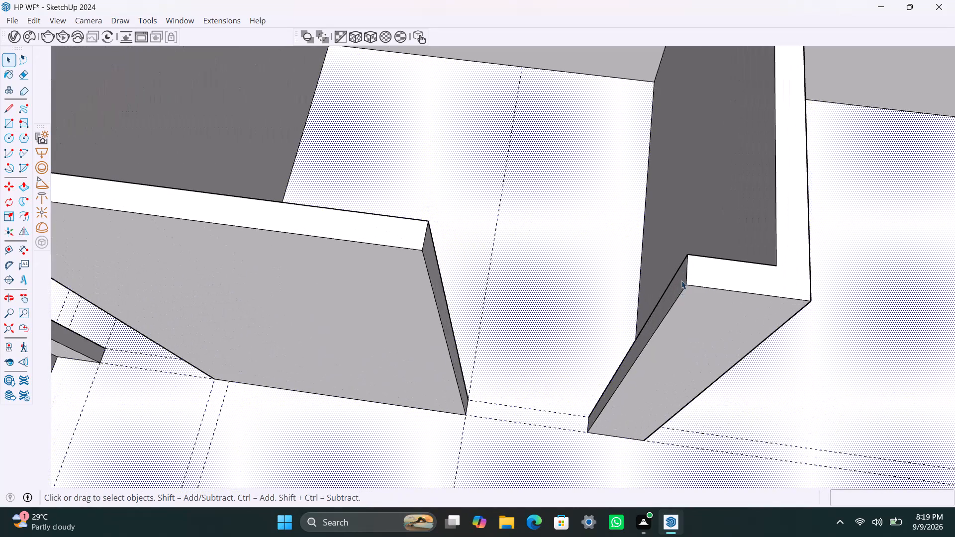
pyautogui.click(685, 273)
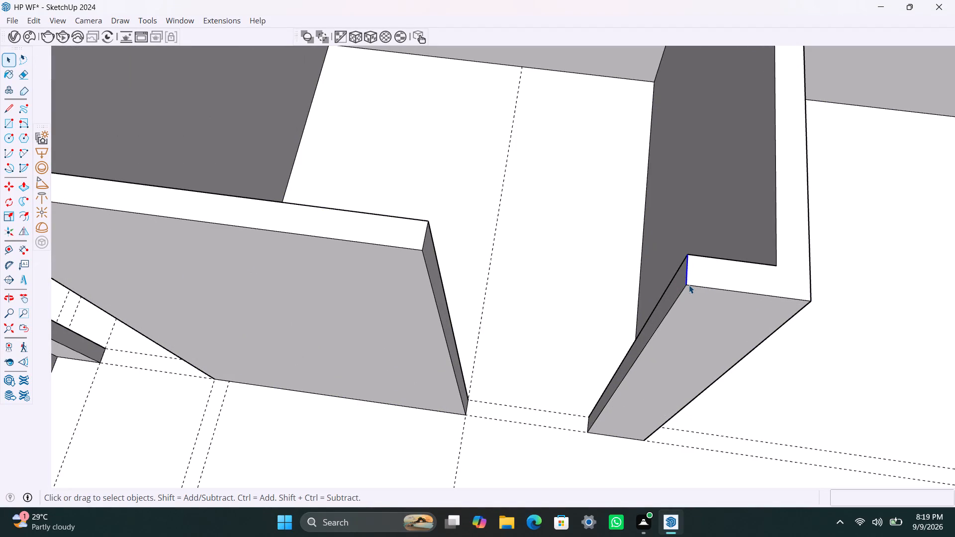
pyautogui.press('m')
pyautogui.moveTo(689, 285); pyautogui.dragTo(689, 289)
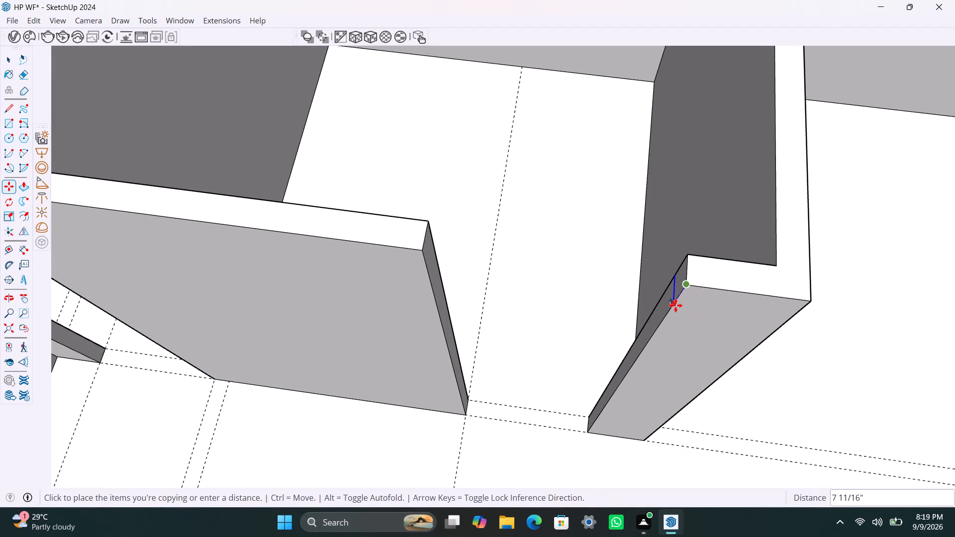
pyautogui.write("3'")
pyautogui.press('Return')
pyautogui.press('space')
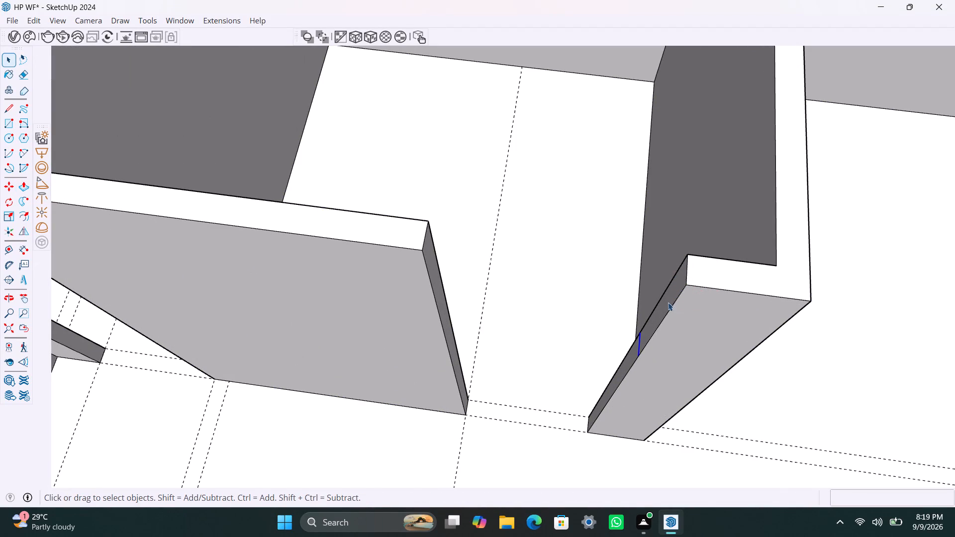
# Push/Pull the upper part of the stub's end face 3' across the opening to the facing wall, forming the door header.
pyautogui.click(667, 301)
pyautogui.press('p')
pyautogui.moveTo(667, 300); pyautogui.dragTo(500, 266)
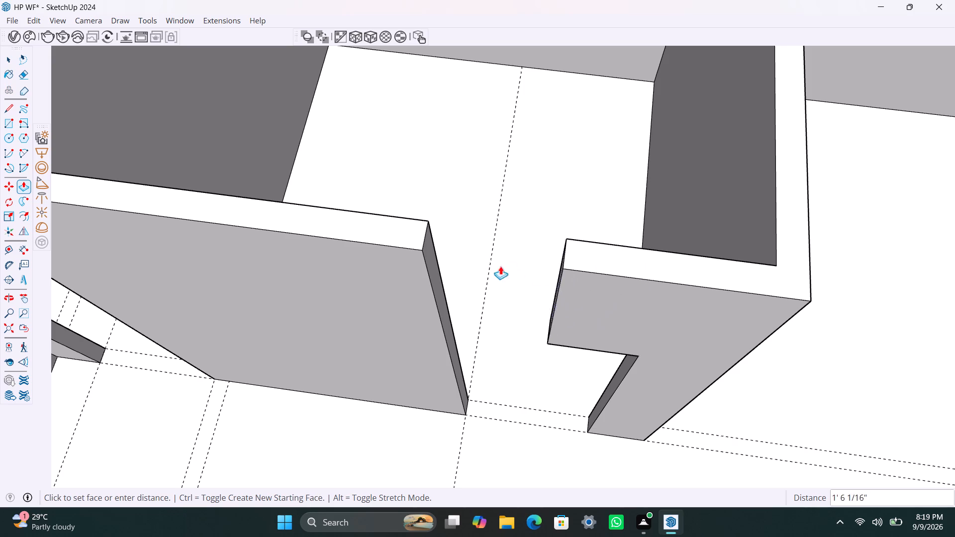
pyautogui.moveTo(500, 266); pyautogui.dragTo(424, 277)
pyautogui.press('space')
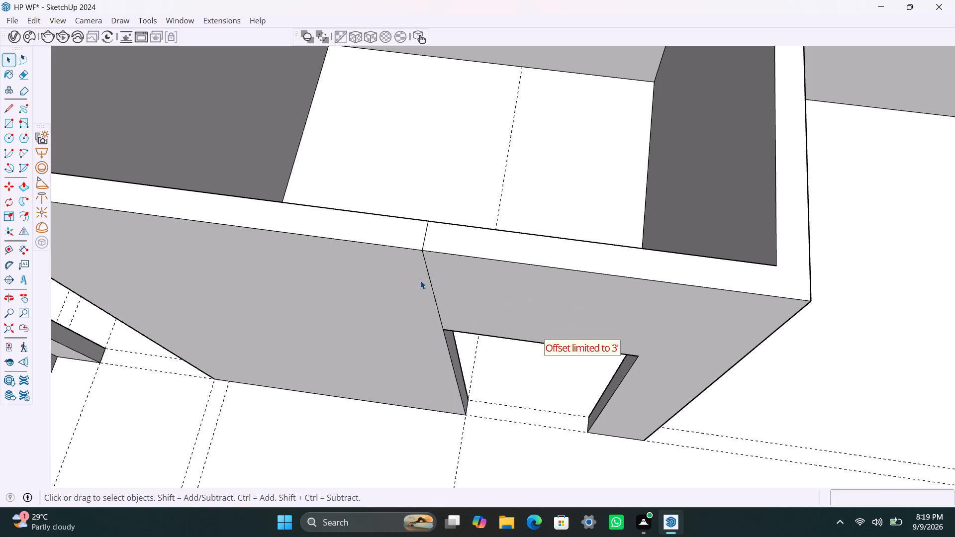
# Save the model.
pyautogui.scroll(-18, 423, 271)
pyautogui.hotkey('ctrl', 's')
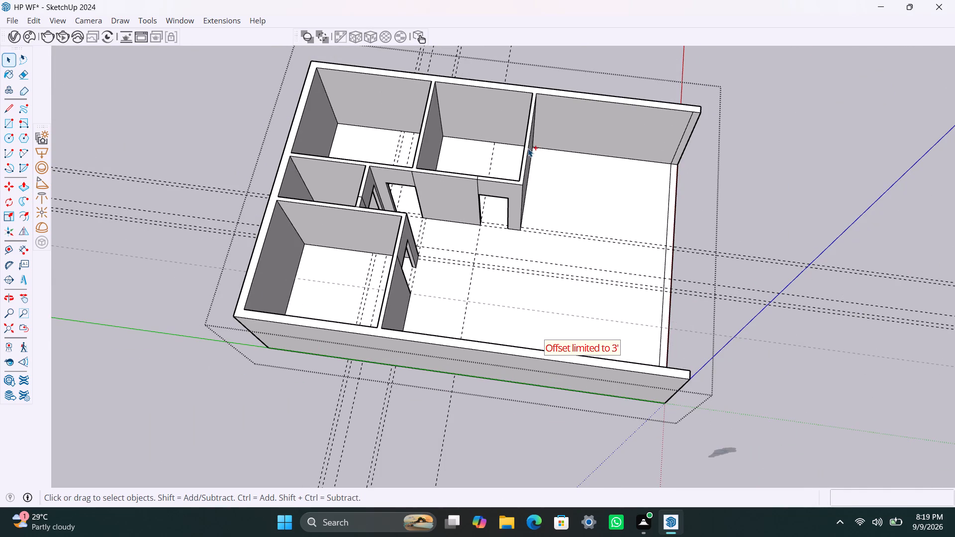
pyautogui.click(749, 147)
# Examine the whole floor plan model from several angles to check the room layout and door openings.
pyautogui.scroll(-3, 685, 324)
pyautogui.moveTo(683, 335); pyautogui.dragTo(652, 316, button='middle')
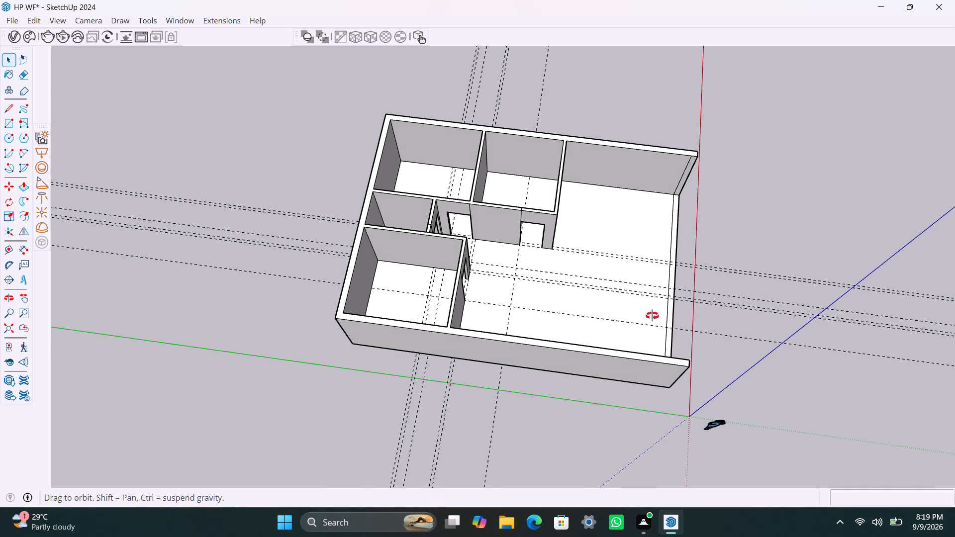
pyautogui.moveTo(652, 316); pyautogui.dragTo(286, 246, button='middle')
pyautogui.scroll(-3, 467, 340)
pyautogui.moveTo(496, 350); pyautogui.dragTo(437, 375, button='middle')
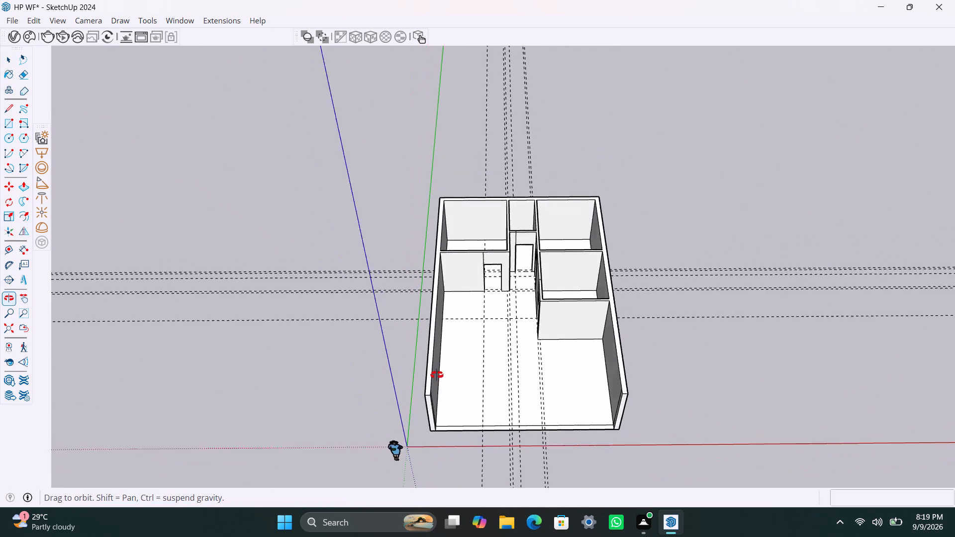
pyautogui.moveTo(437, 375); pyautogui.dragTo(421, 378, button='middle')
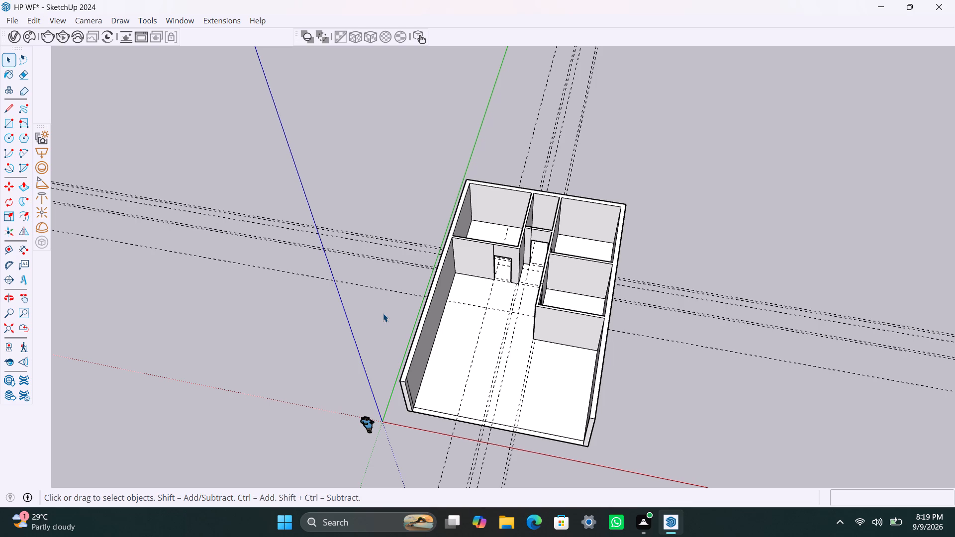
pyautogui.scroll(-4, 476, 337)
pyautogui.moveTo(466, 347); pyautogui.dragTo(649, 416, button='middle')
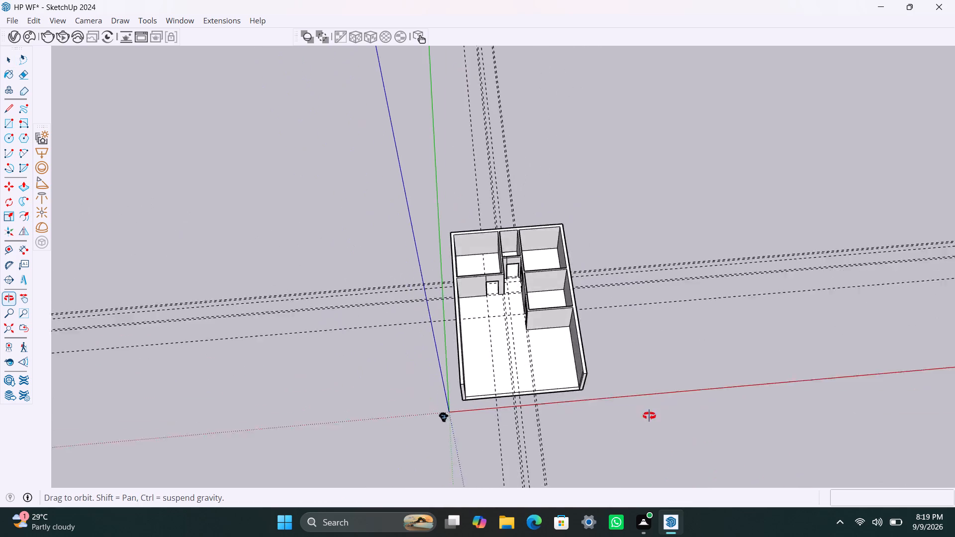
pyautogui.moveTo(649, 416); pyautogui.dragTo(749, 438, button='middle')
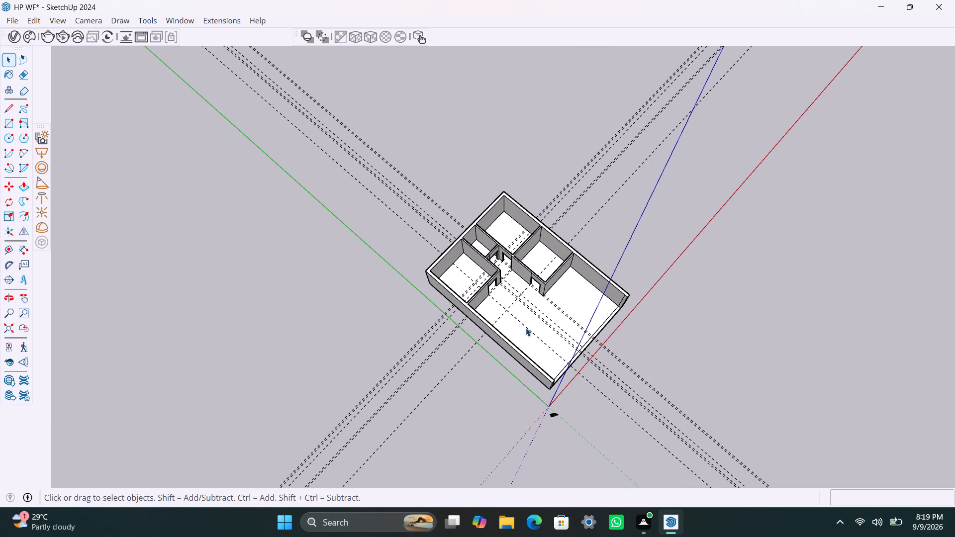
pyautogui.scroll(-2, 579, 330)
pyautogui.moveTo(534, 300); pyautogui.dragTo(733, 293, button='middle')
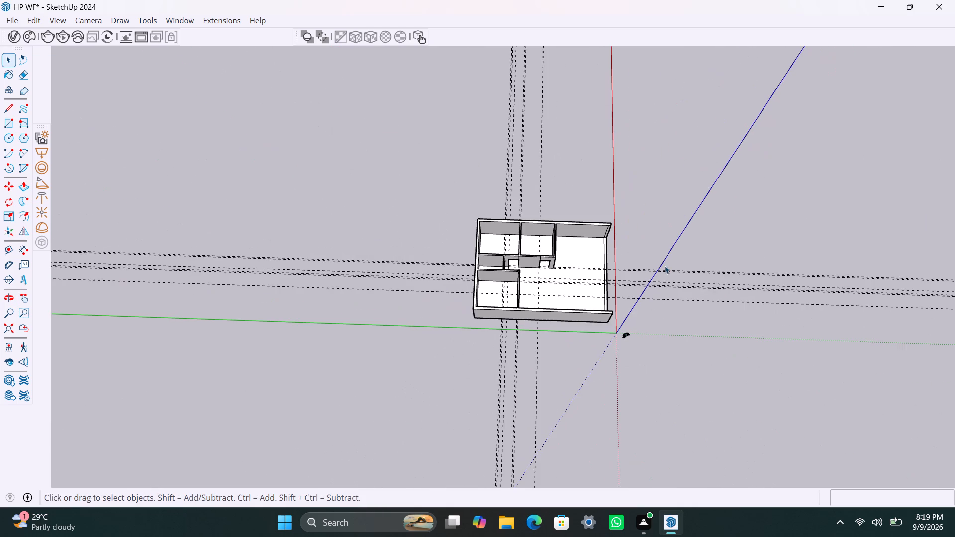
# Copy the vertical corner edge where the last room's partition meets the outer wall 11'6" along that wall into the open area.
pyautogui.scroll(8, 566, 264)
pyautogui.moveTo(565, 265); pyautogui.dragTo(564, 265, button='middle')
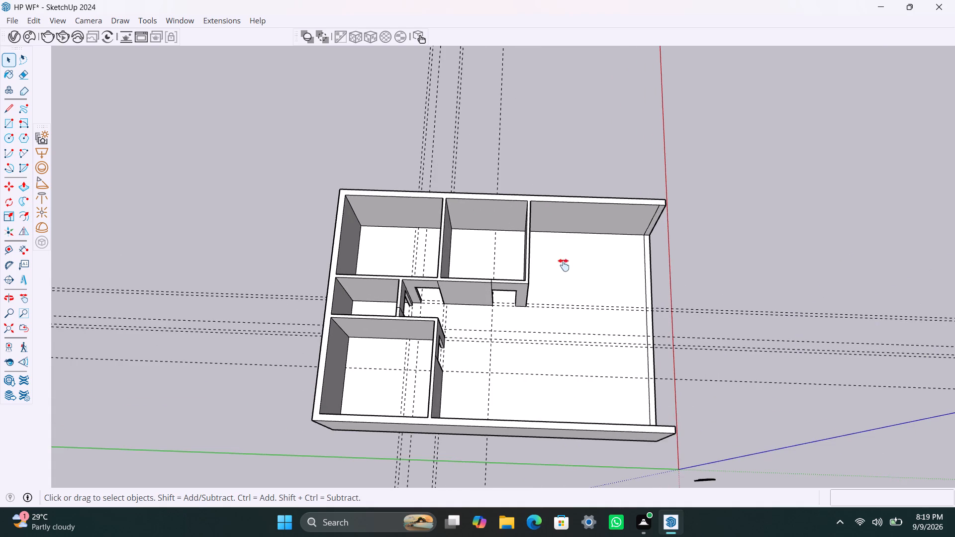
pyautogui.moveTo(564, 265); pyautogui.dragTo(516, 322, button='middle')
pyautogui.scroll(7, 509, 287)
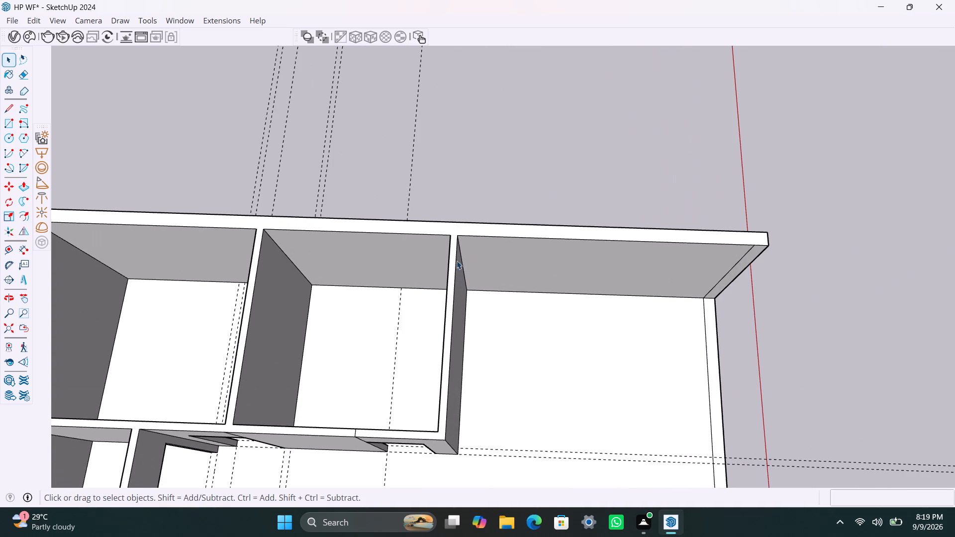
pyautogui.click(460, 255)
pyautogui.tripleClick(460, 255)
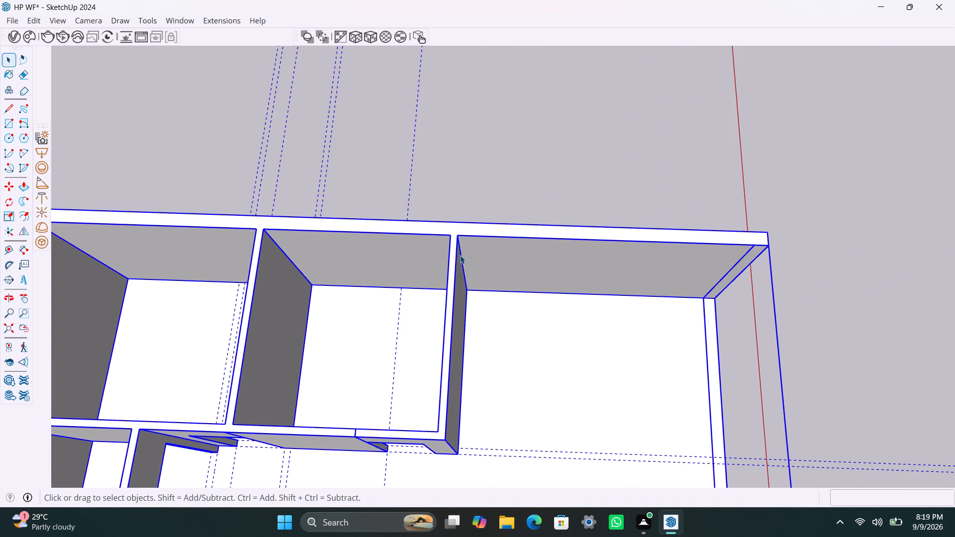
pyautogui.click(460, 254)
pyautogui.scroll(3, 460, 254)
pyautogui.click(460, 254)
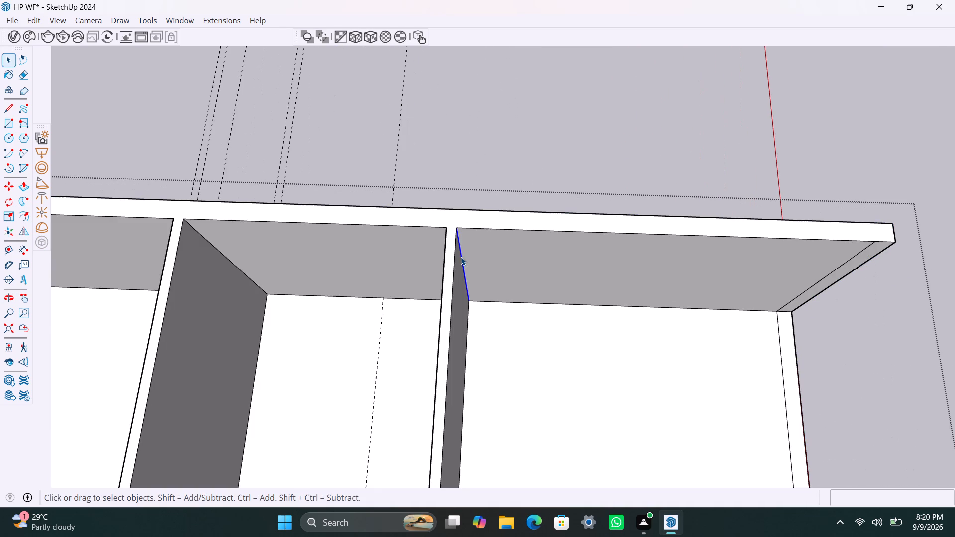
pyautogui.press('m')
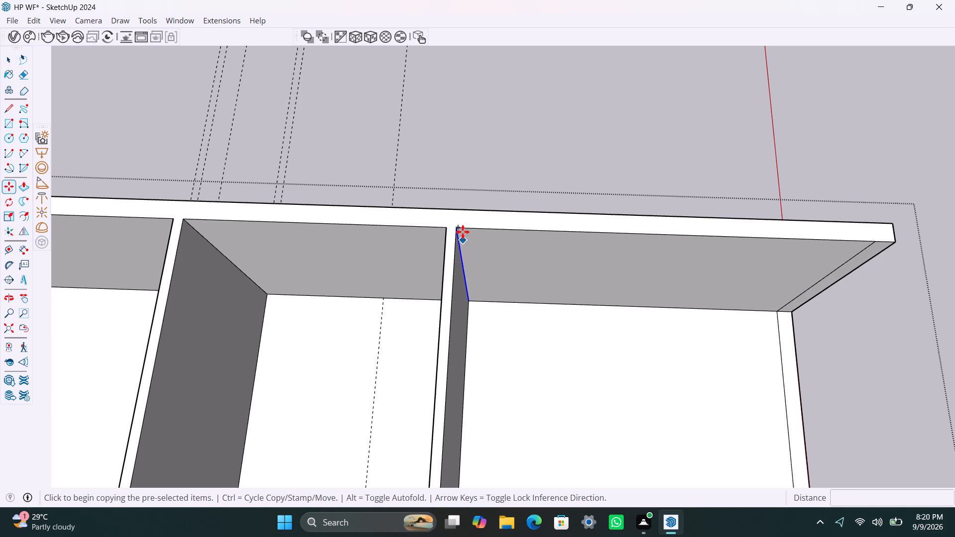
pyautogui.click(463, 231)
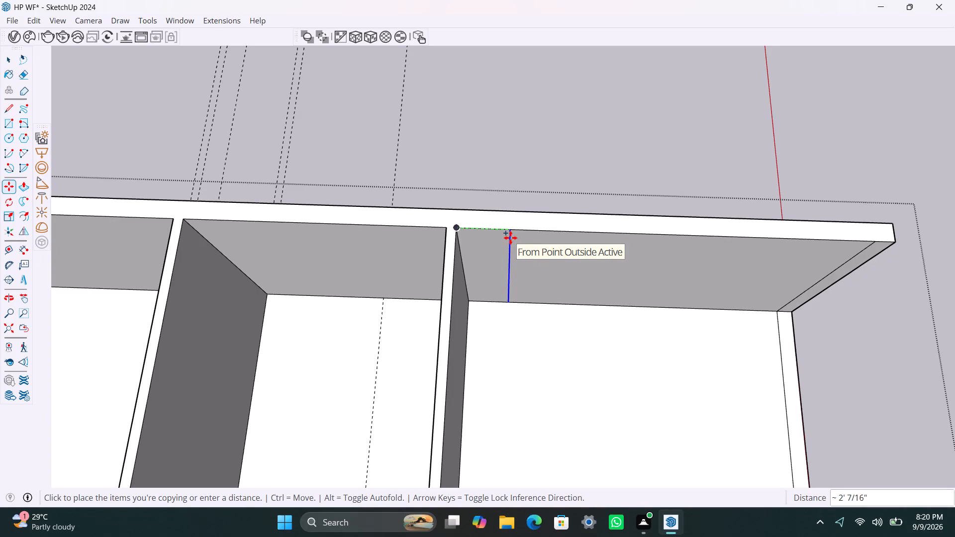
pyautogui.write('11\'6"')
pyautogui.press('Return')
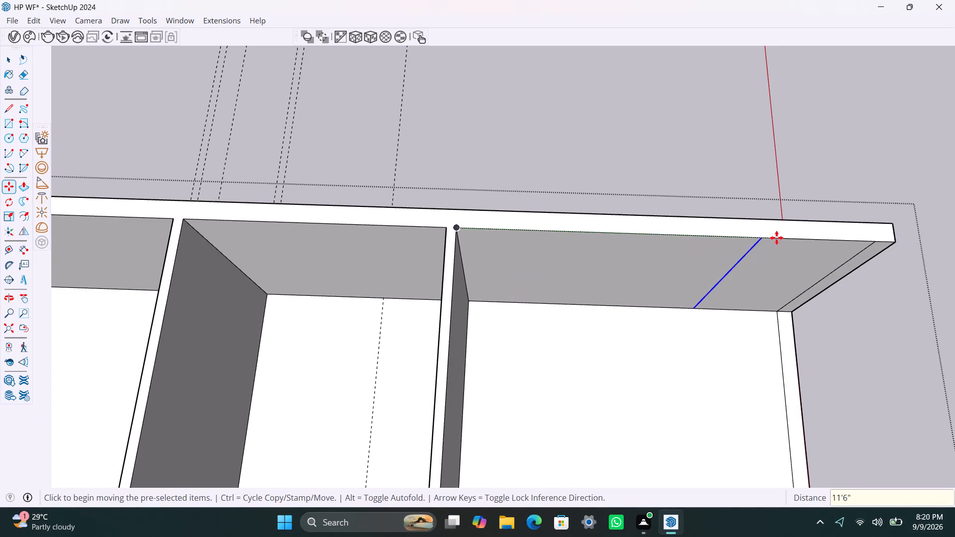
# Copy the new vertical edge a further 4.5" along the outer wall to mark the next partition's thickness.
pyautogui.click(762, 236)
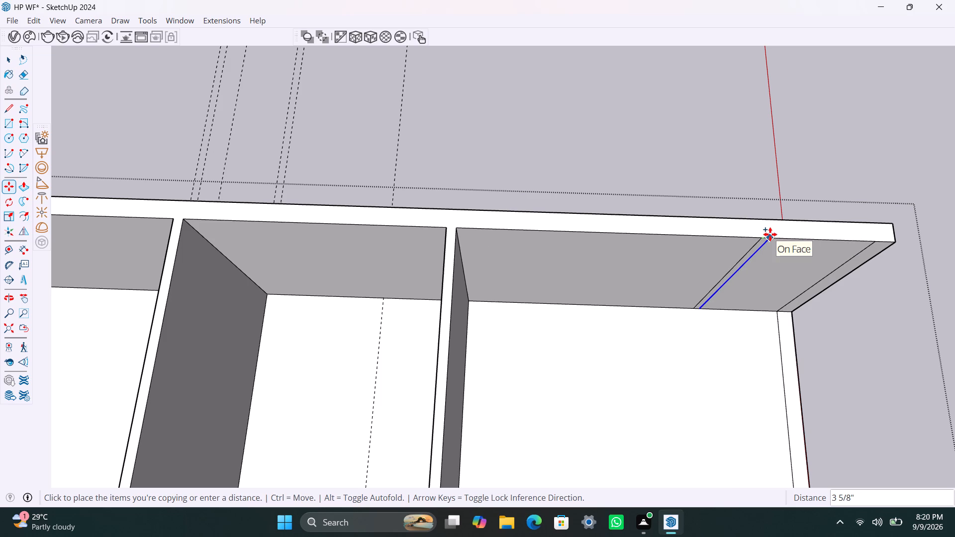
pyautogui.write('4.5"')
pyautogui.press('Return')
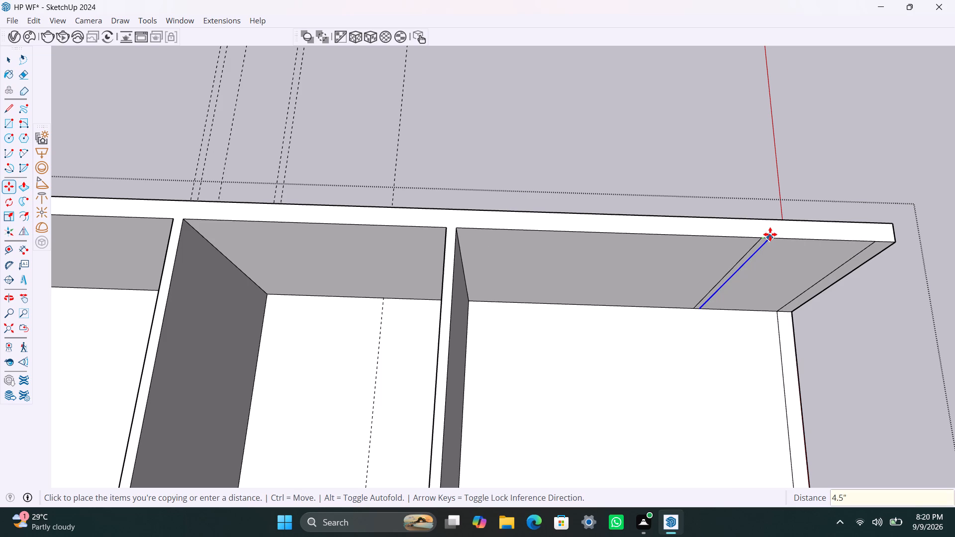
pyautogui.press('space')
# Extrude the 4.5" strip on the outer wall 13'11" into the open area to form the new partition.
pyautogui.scroll(5, 722, 280)
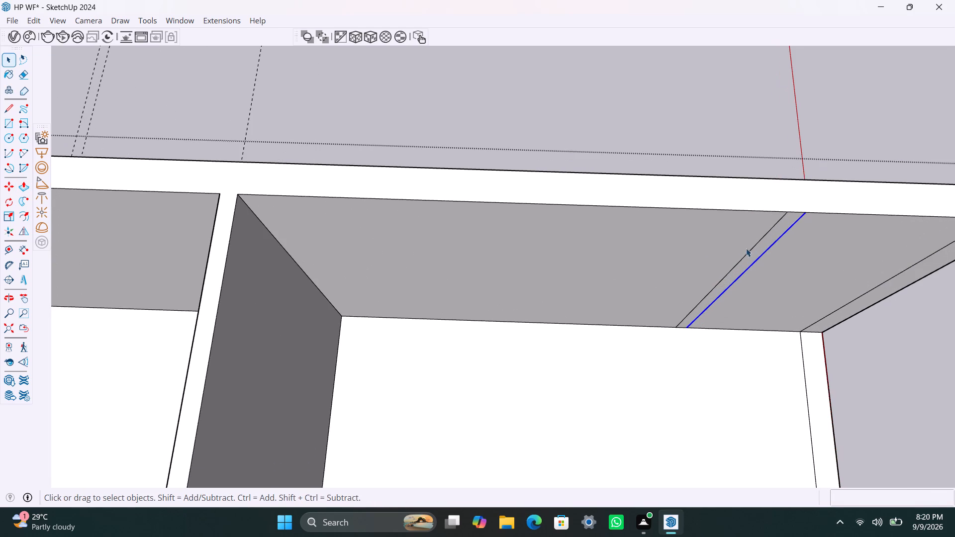
pyautogui.click(762, 244)
pyautogui.press('p')
pyautogui.moveTo(763, 243); pyautogui.dragTo(763, 248)
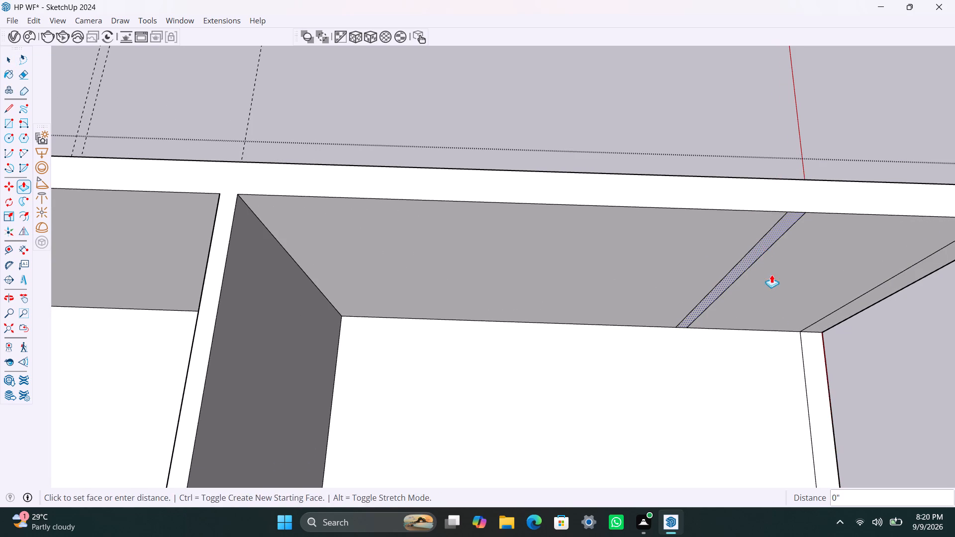
pyautogui.moveTo(764, 247); pyautogui.dragTo(779, 412)
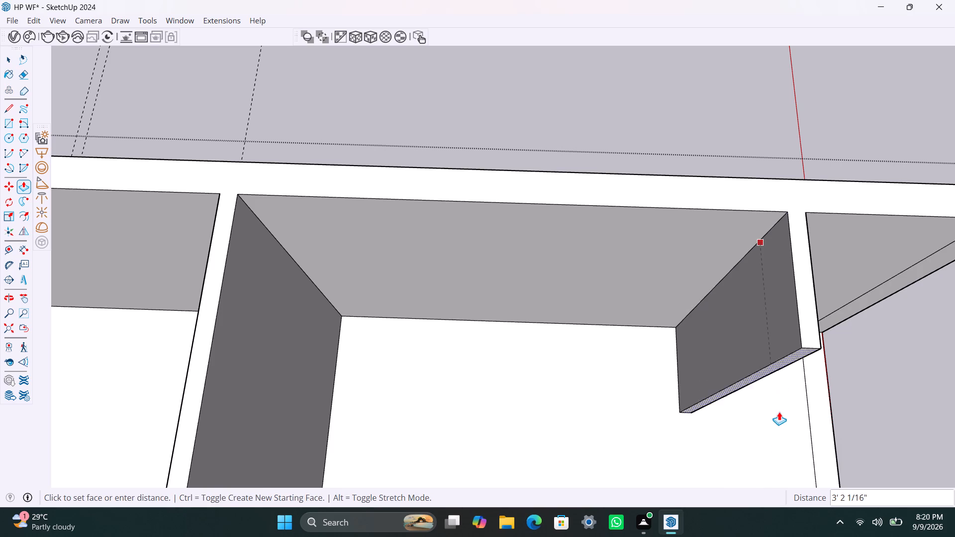
pyautogui.moveTo(779, 412); pyautogui.dragTo(780, 417)
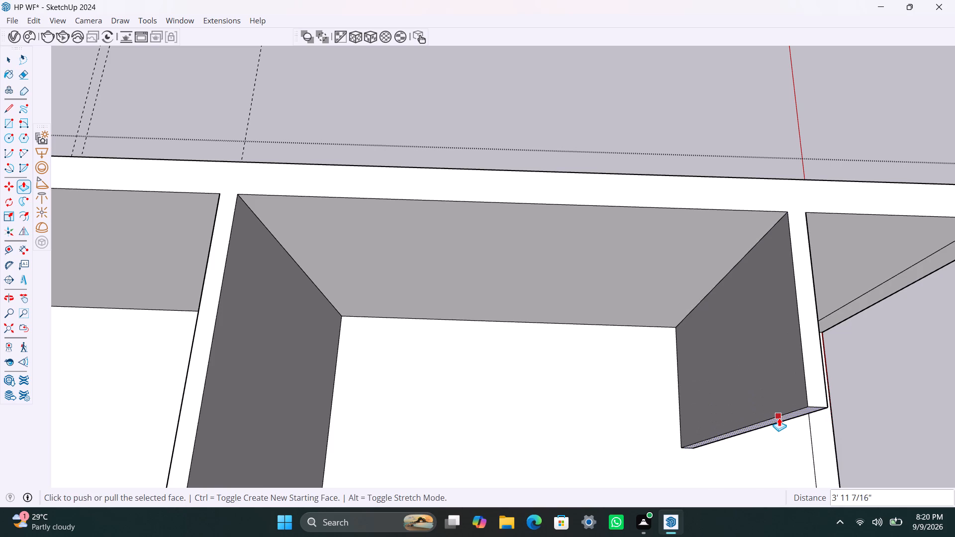
pyautogui.write('13\'11"')
pyautogui.press('Return')
pyautogui.press('space')
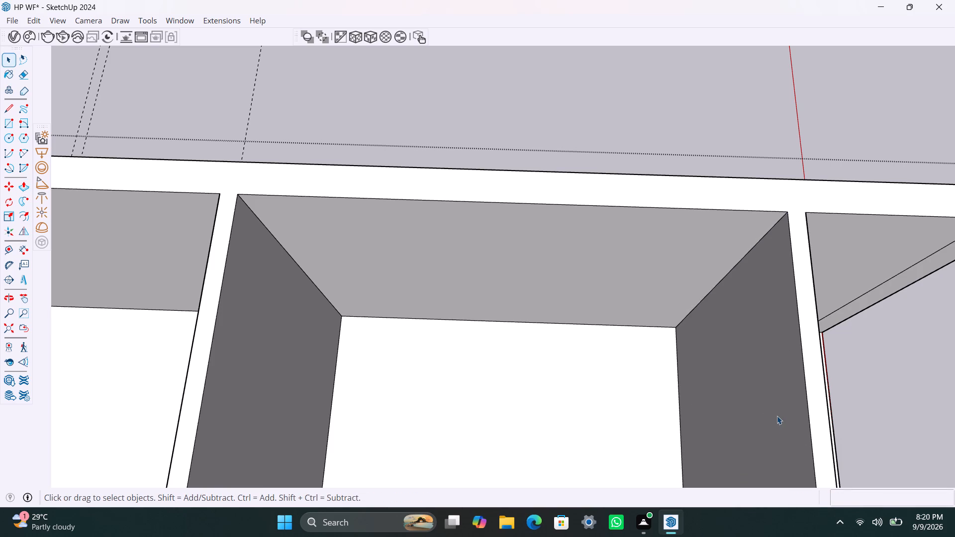
# Copy the vertical edge at the free end of the new partition 4.5" inward along its room-side face.
pyautogui.scroll(1, 762, 397)
pyautogui.scroll(-20, 700, 440)
pyautogui.scroll(-2, 647, 235)
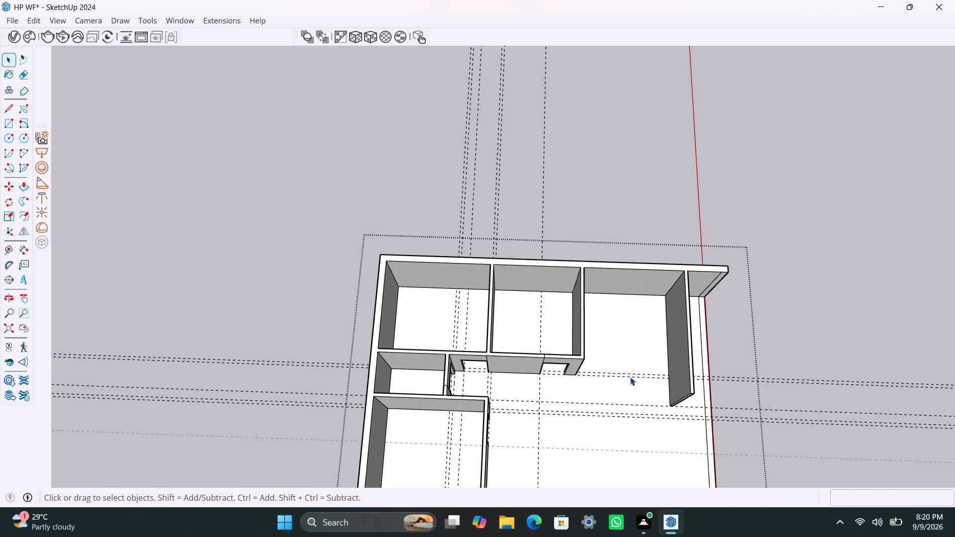
pyautogui.moveTo(630, 381); pyautogui.dragTo(835, 338, button='middle')
pyautogui.scroll(3, 675, 281)
pyautogui.moveTo(665, 293); pyautogui.dragTo(667, 294, button='middle')
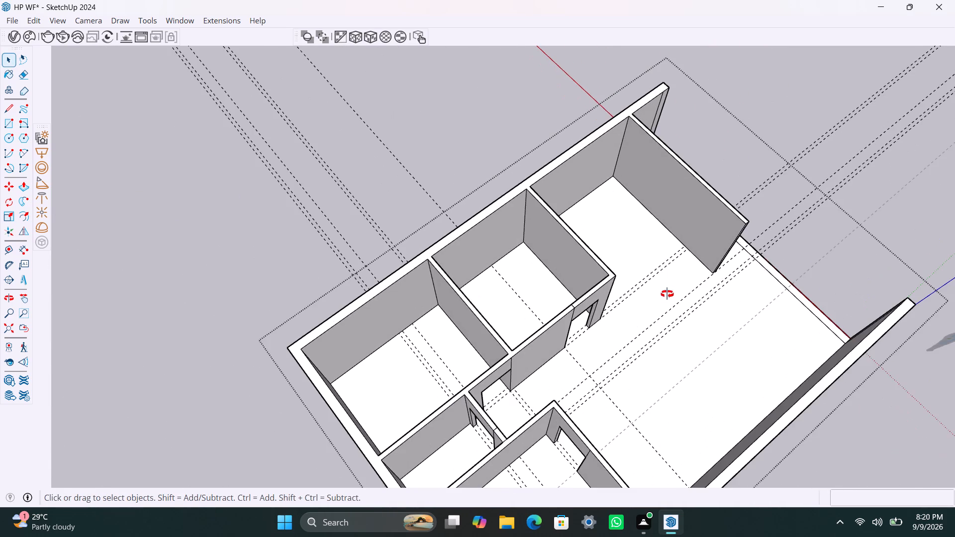
pyautogui.moveTo(667, 294); pyautogui.dragTo(818, 294, button='middle')
pyautogui.scroll(6, 664, 173)
pyautogui.moveTo(633, 218); pyautogui.dragTo(690, 227, button='middle')
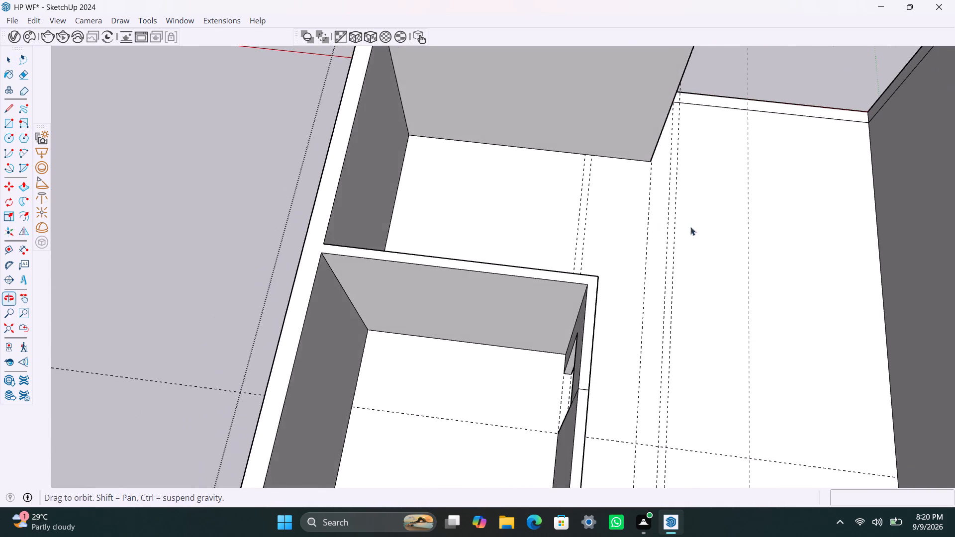
pyautogui.moveTo(690, 227); pyautogui.dragTo(693, 227, button='middle')
pyautogui.scroll(-3, 664, 197)
pyautogui.moveTo(633, 203); pyautogui.dragTo(565, 306, button='middle')
pyautogui.scroll(5, 584, 264)
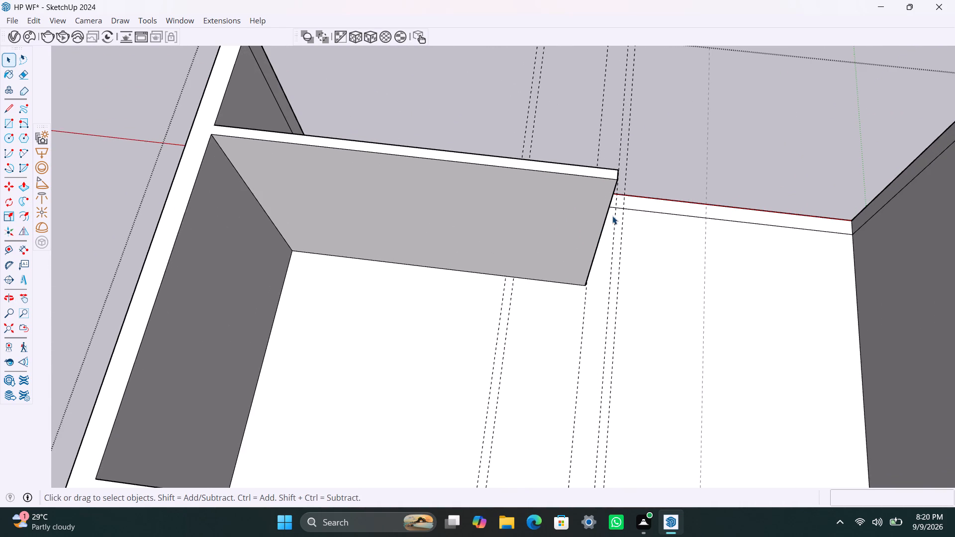
pyautogui.click(606, 214)
pyautogui.press('p')
pyautogui.press('space')
pyautogui.click(615, 183)
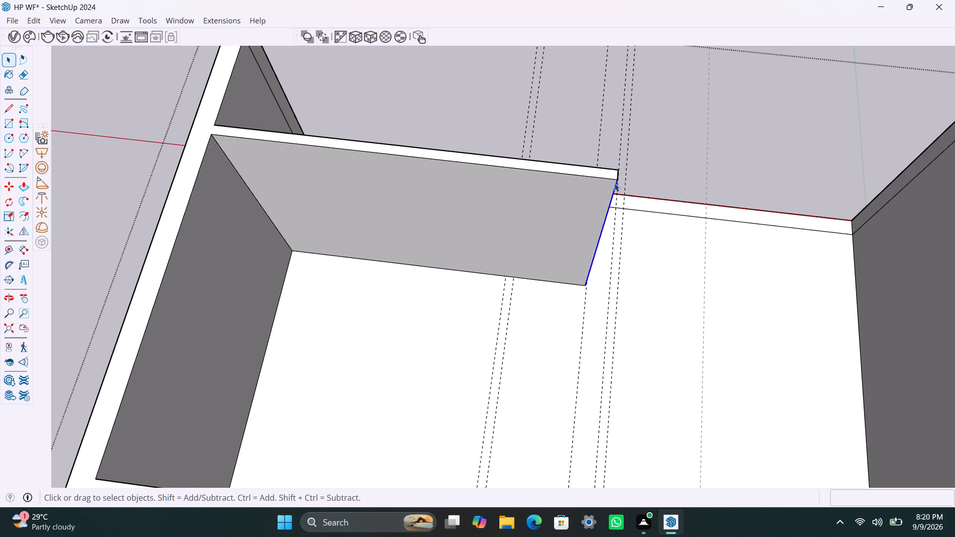
pyautogui.press('m')
pyautogui.moveTo(614, 181); pyautogui.dragTo(607, 181)
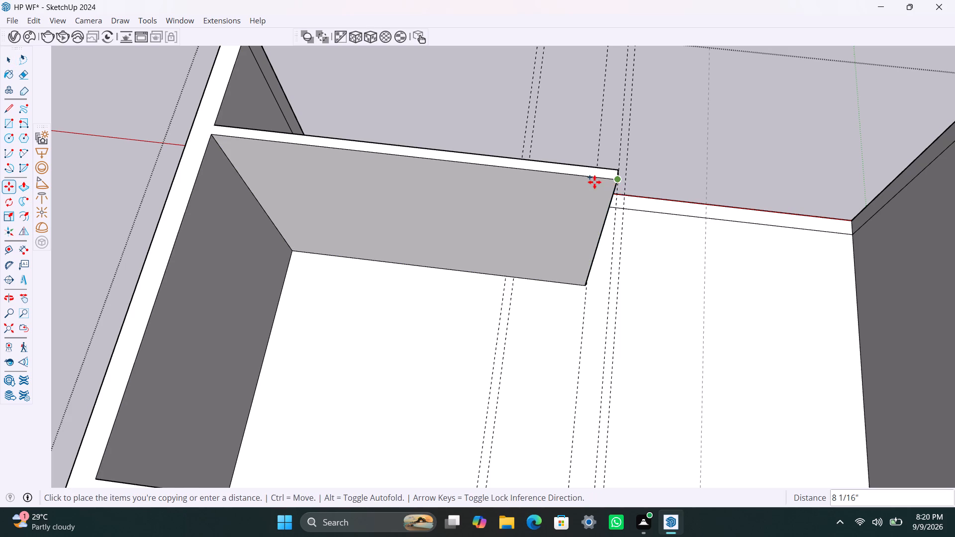
pyautogui.write('4.5"')
pyautogui.press('Return')
pyautogui.press('space')
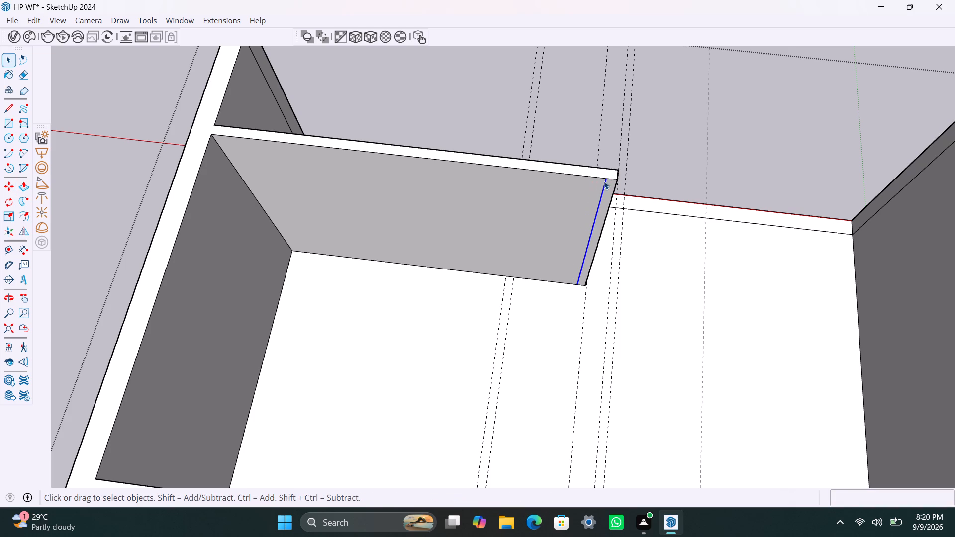
# Extrude the 4.5" end strip of the new partition back along the room, up to the line of the neighbouring room's partition.
pyautogui.click(609, 186)
pyautogui.press('p')
pyautogui.moveTo(609, 186); pyautogui.dragTo(588, 339)
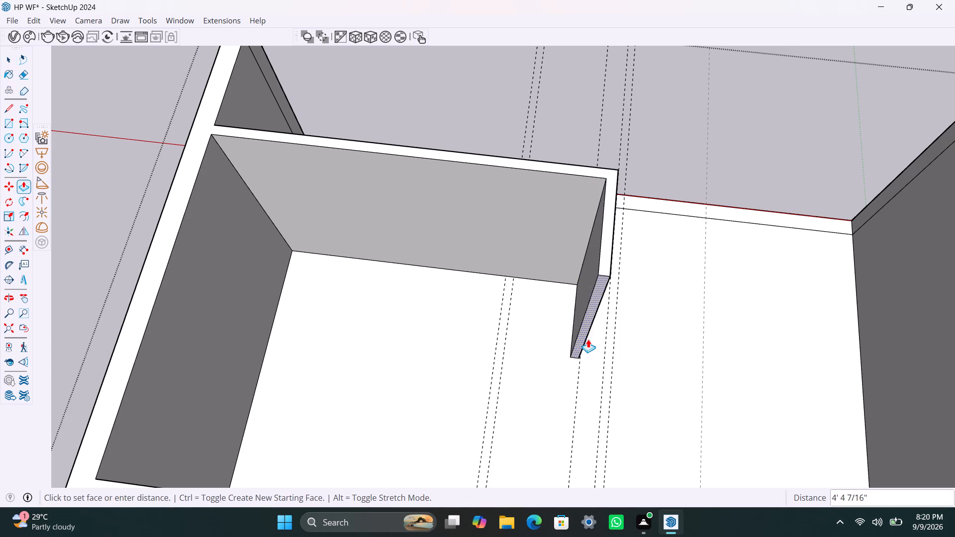
pyautogui.moveTo(588, 339); pyautogui.dragTo(585, 349)
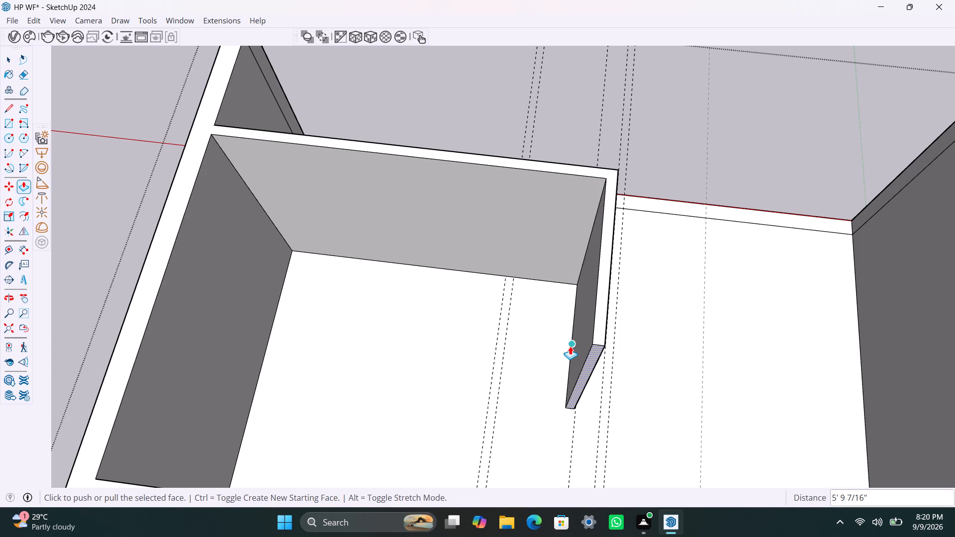
pyautogui.scroll(-8, 581, 354)
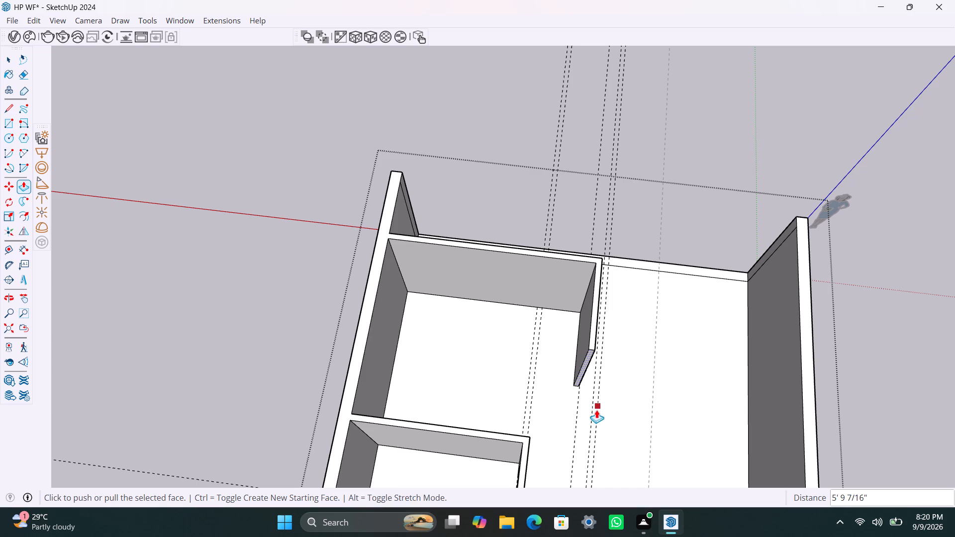
pyautogui.moveTo(584, 364); pyautogui.dragTo(590, 399)
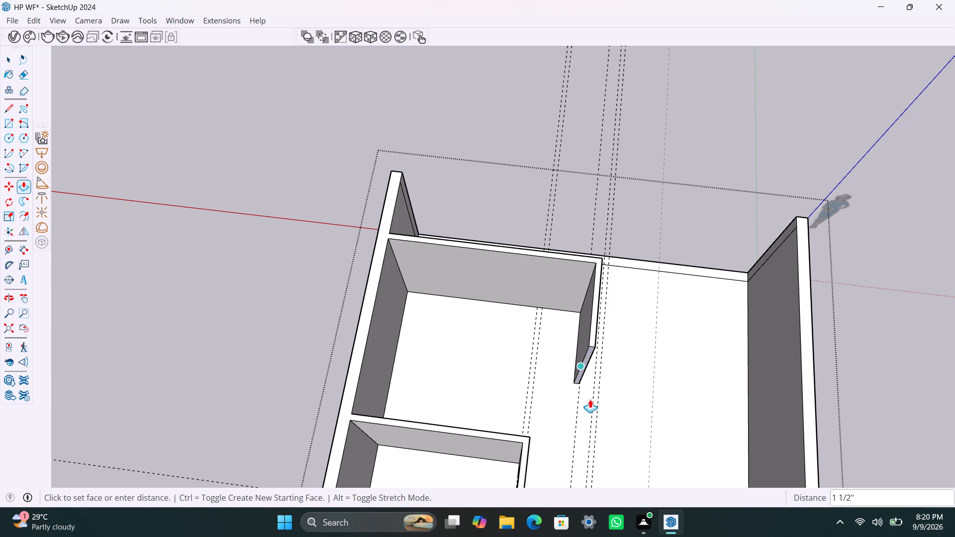
pyautogui.moveTo(590, 399); pyautogui.dragTo(495, 442)
pyautogui.click(495, 442)
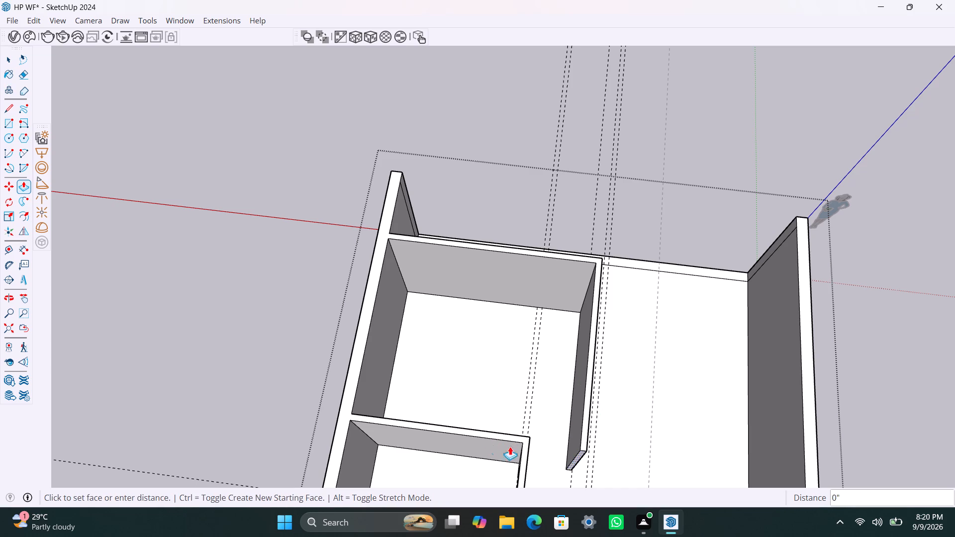
pyautogui.press('space')
# Place a guide 3' from the floor guide along the neighbouring room's door wall, toward the new side partition.
pyautogui.scroll(-4, 593, 439)
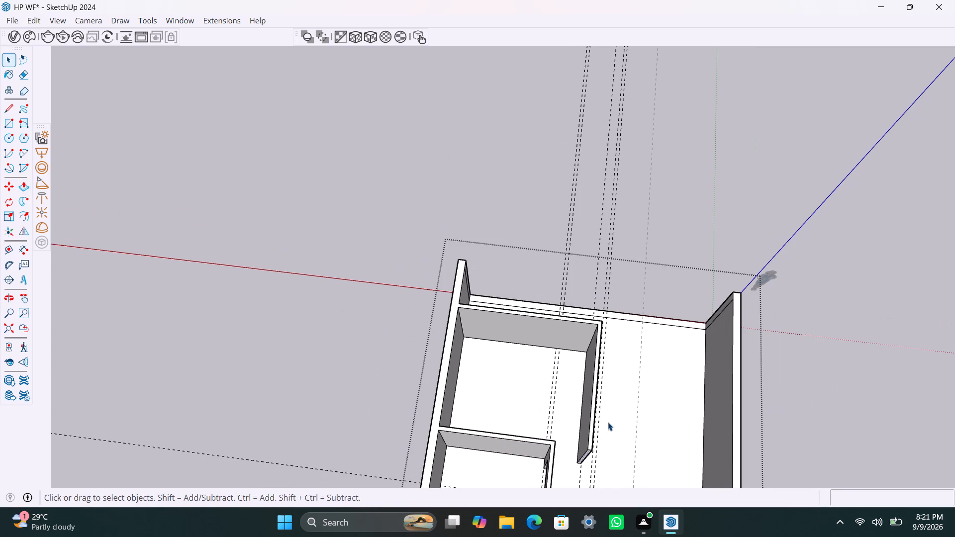
pyautogui.moveTo(607, 420); pyautogui.dragTo(562, 296, button='middle')
pyautogui.scroll(7, 548, 308)
pyautogui.moveTo(509, 322); pyautogui.dragTo(491, 322, button='middle')
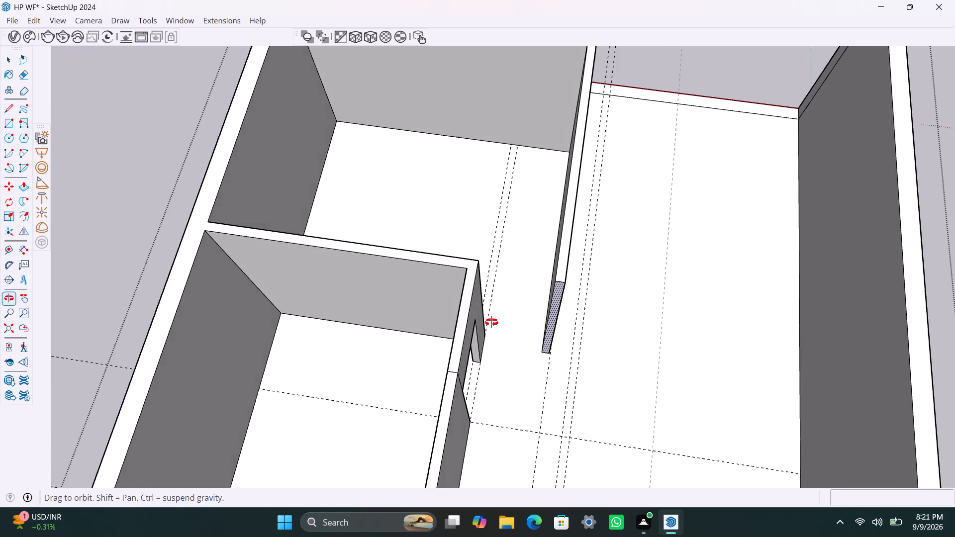
pyautogui.moveTo(491, 322); pyautogui.dragTo(481, 313, button='middle')
pyautogui.scroll(3, 498, 320)
pyautogui.moveTo(498, 317); pyautogui.dragTo(526, 327, button='middle')
pyautogui.scroll(3, 506, 269)
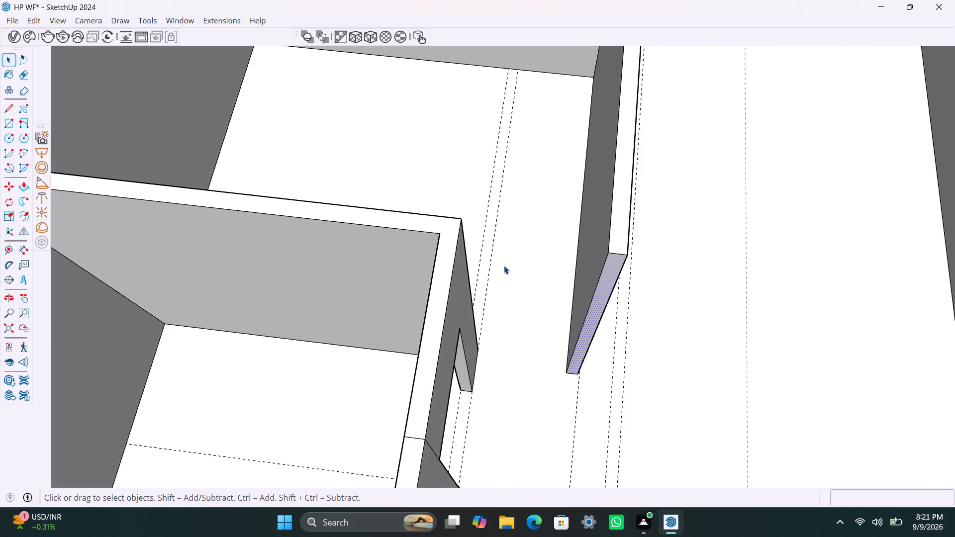
pyautogui.press('t')
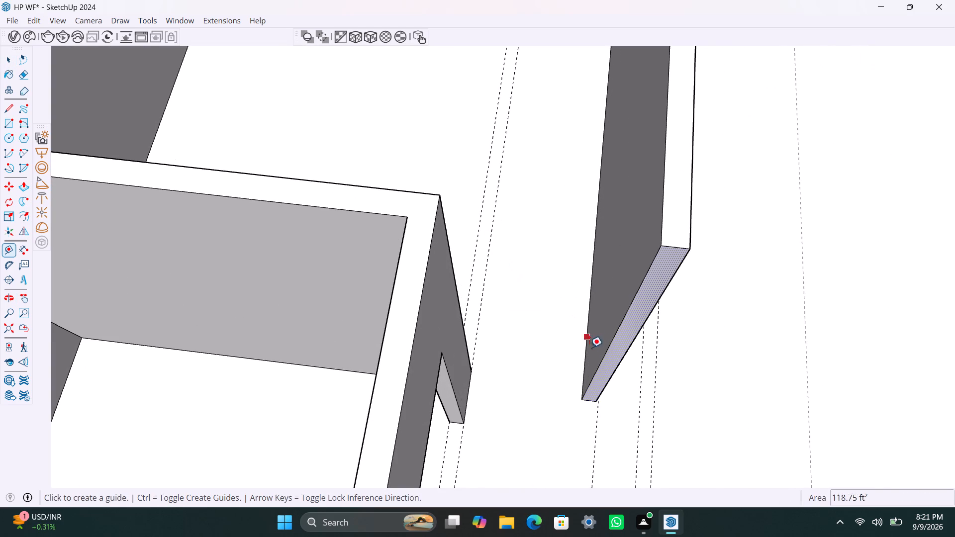
pyautogui.moveTo(476, 336); pyautogui.dragTo(482, 335)
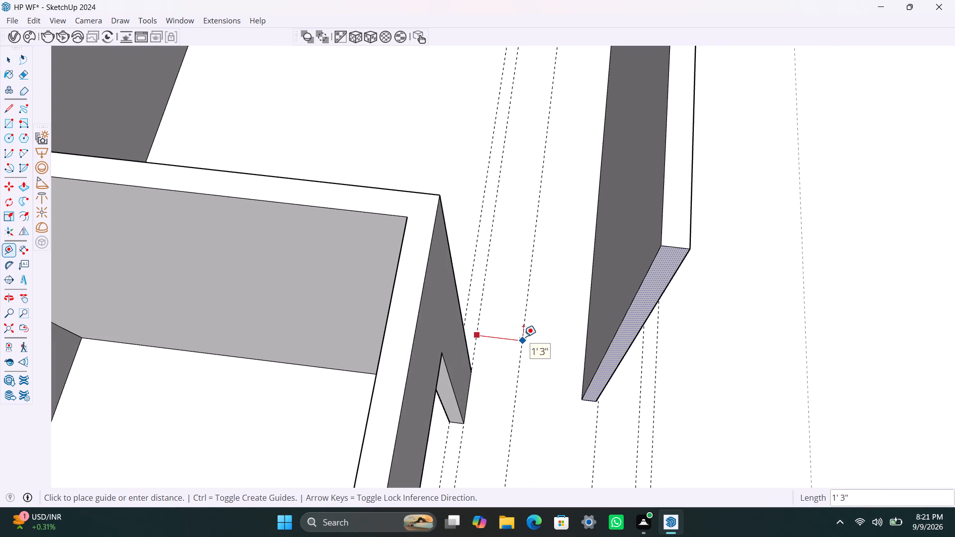
pyautogui.write("3'")
pyautogui.press('Return')
pyautogui.press('space')
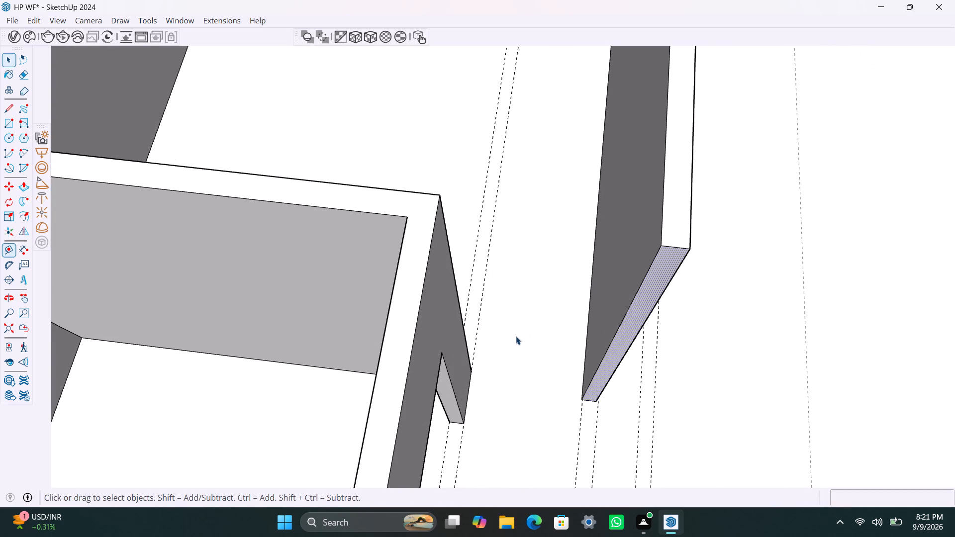
# Copy the neighbouring room's outer vertical corner edge, beside its door opening, 4.5" along the door wall.
pyautogui.scroll(-1, 583, 381)
pyautogui.scroll(2, 586, 385)
pyautogui.moveTo(572, 408); pyautogui.dragTo(615, 398, button='middle')
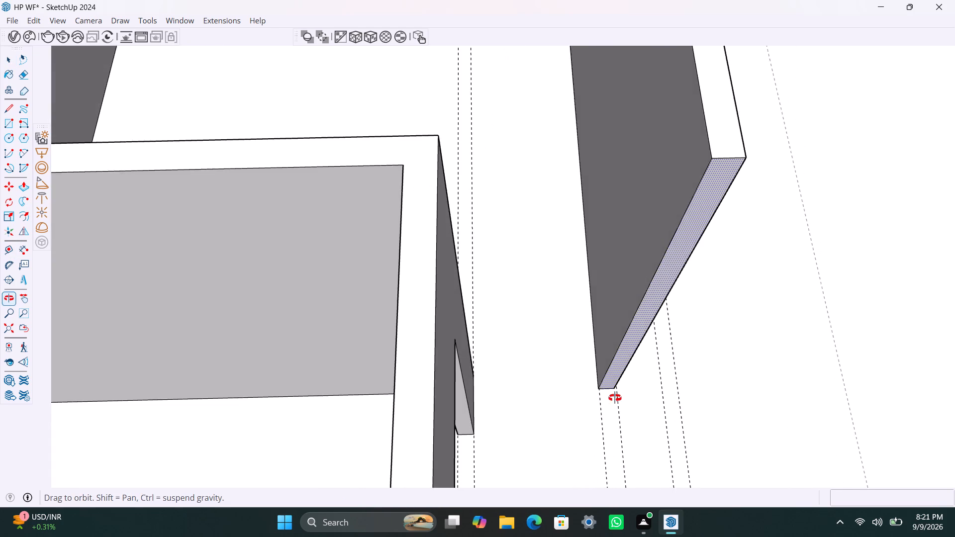
pyautogui.moveTo(615, 398); pyautogui.dragTo(515, 398, button='middle')
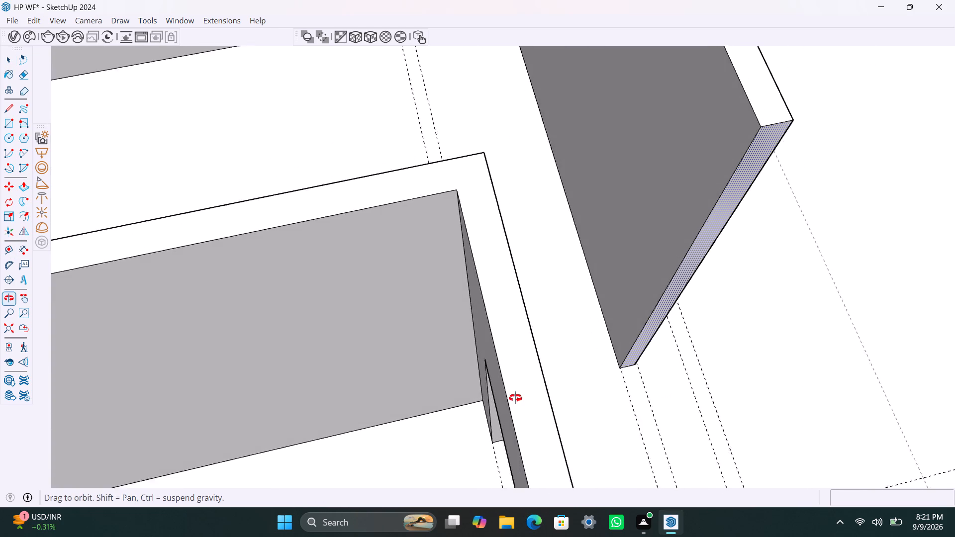
pyautogui.moveTo(515, 398); pyautogui.dragTo(742, 387, button='middle')
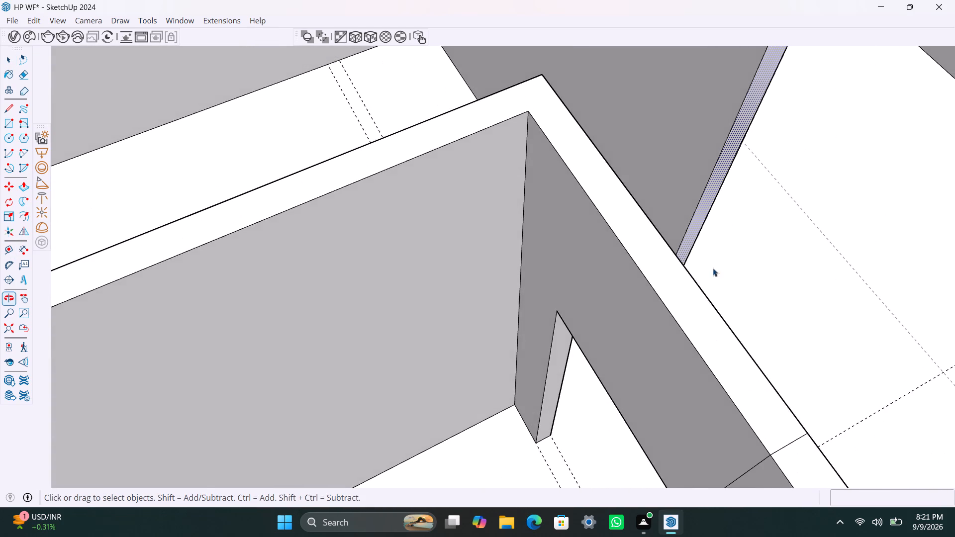
pyautogui.scroll(-4, 725, 210)
pyautogui.keyDown('shift'); pyautogui.moveTo(739, 170); pyautogui.dragTo(699, 237, button='middle'); pyautogui.keyUp('shift')
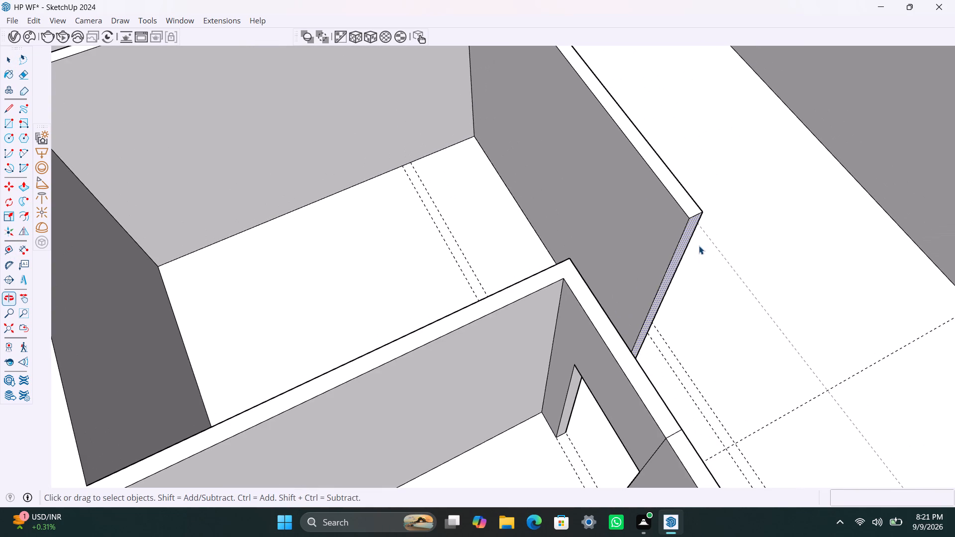
pyautogui.scroll(3, 661, 291)
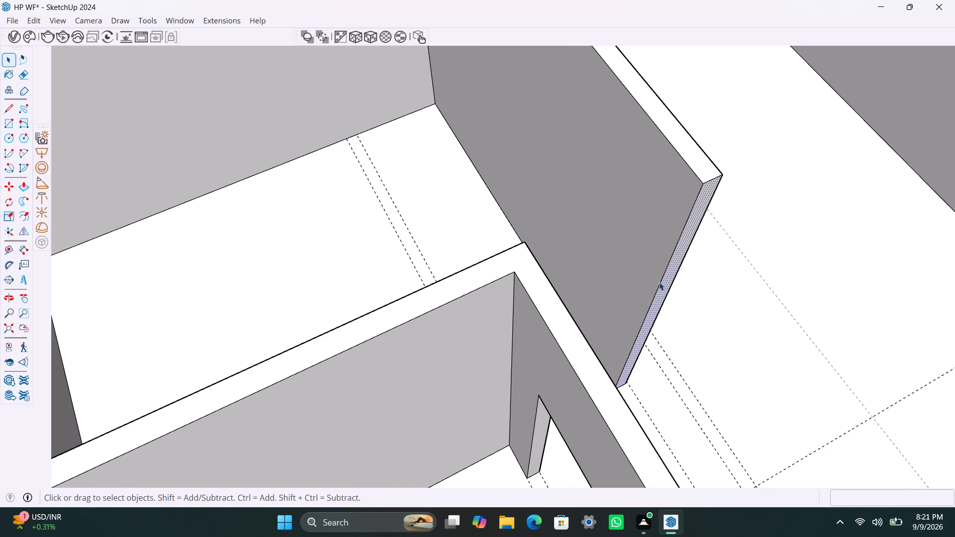
pyautogui.scroll(-4, 661, 282)
pyautogui.moveTo(661, 283); pyautogui.dragTo(334, 290, button='middle')
pyautogui.scroll(2, 333, 250)
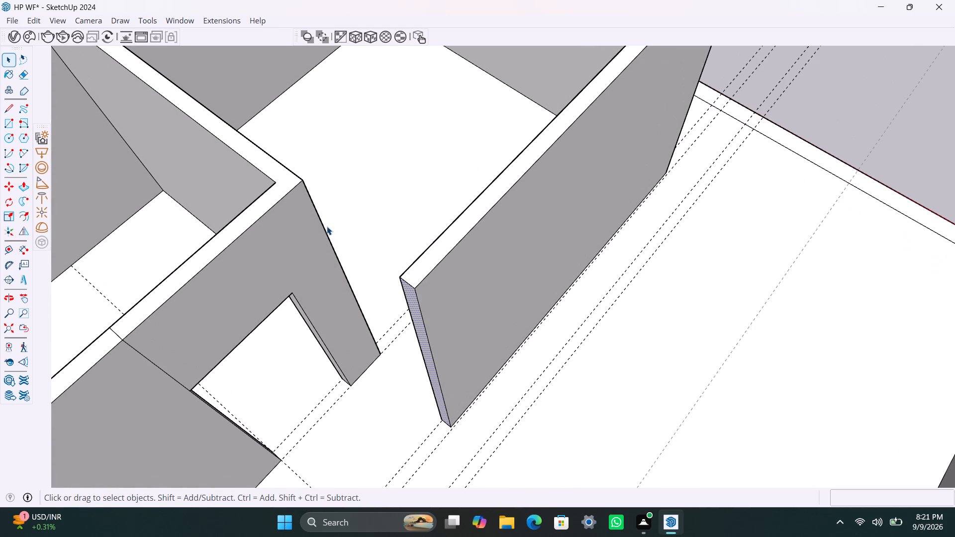
pyautogui.click(326, 229)
pyautogui.press('m')
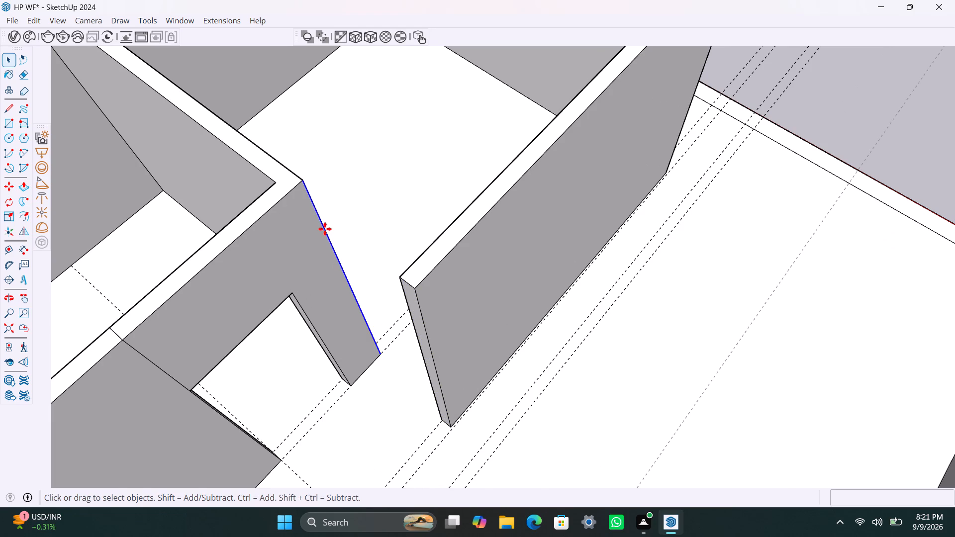
pyautogui.click(307, 179)
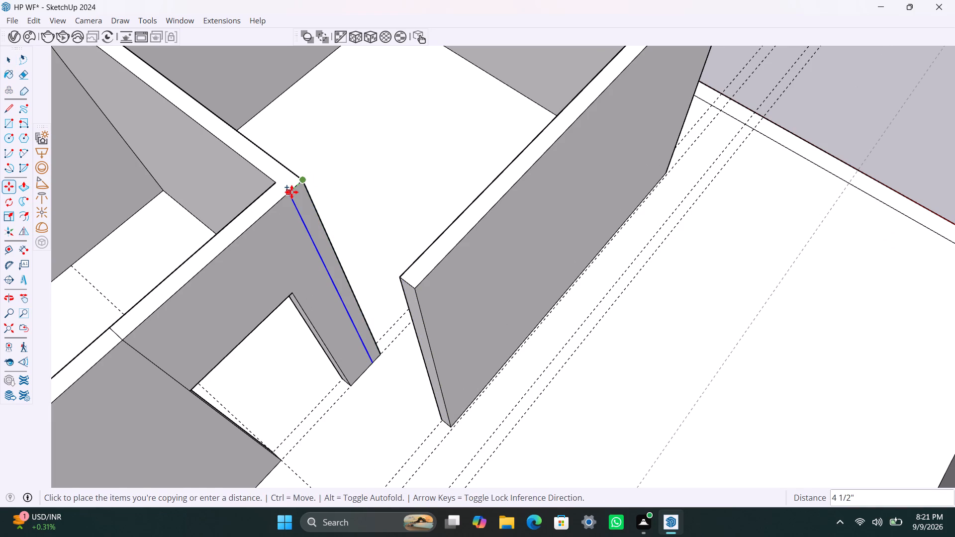
pyautogui.write('4.5"')
pyautogui.press('Return')
pyautogui.press('space')
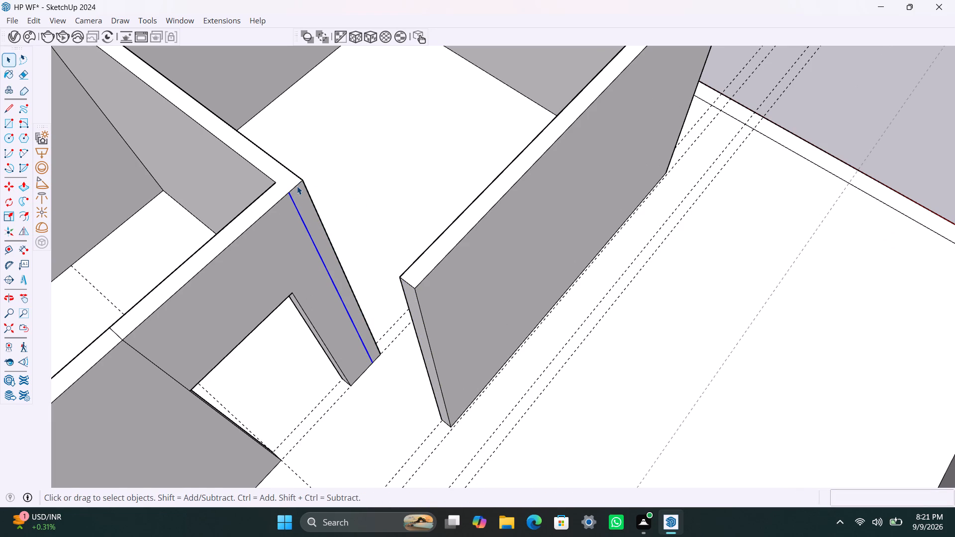
# Copy the short top edge of the 4.5" corner strip 3' down the wall face.
pyautogui.click(297, 186)
pyautogui.press('m')
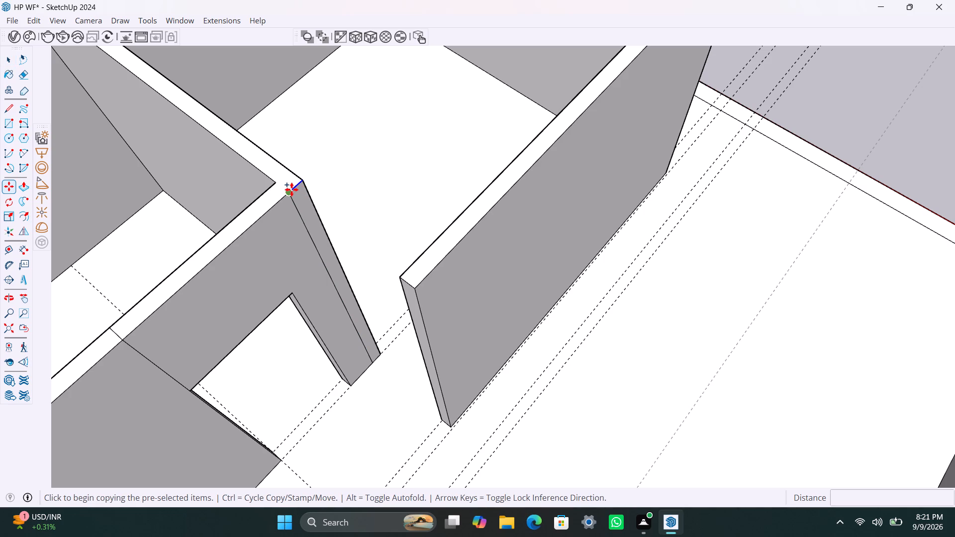
pyautogui.click(291, 189)
pyautogui.press('3')
pyautogui.press("'")
pyautogui.press('Return')
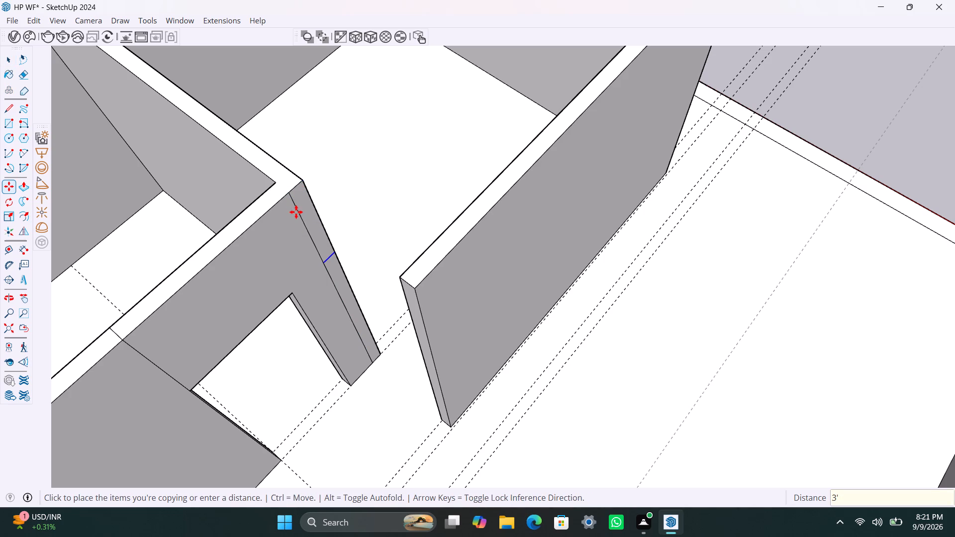
# Extrude the 3' high, 4.5" wide strip across the door opening to the facing partition, and save the model.
pyautogui.press('space')
pyautogui.click(321, 237)
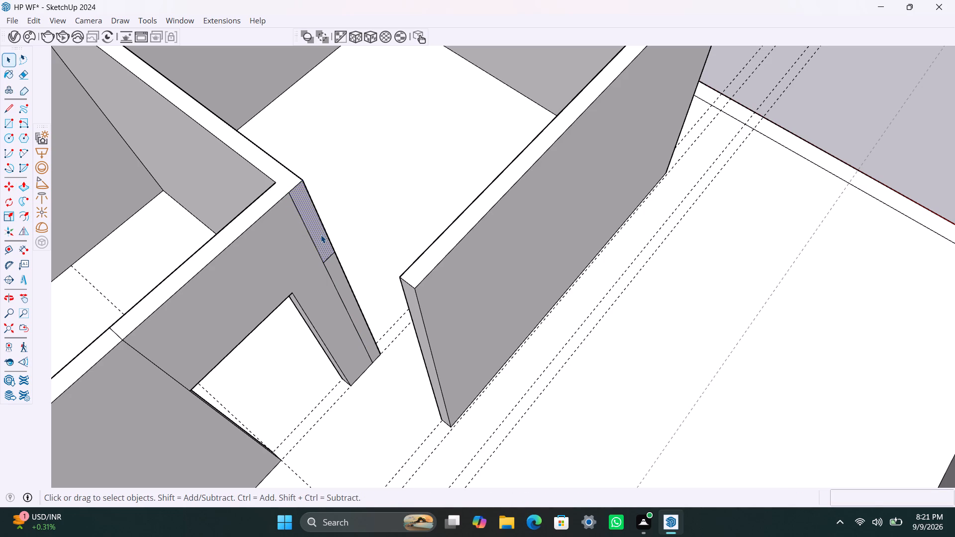
pyautogui.press('p')
pyautogui.click(321, 235)
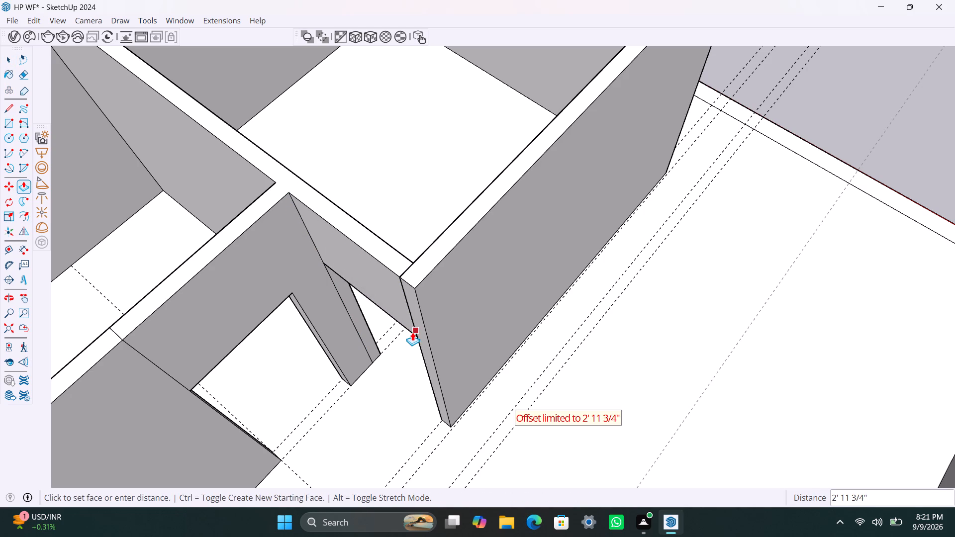
pyautogui.click(413, 334)
pyautogui.press('space')
pyautogui.scroll(1, 452, 258)
pyautogui.scroll(-10, 485, 263)
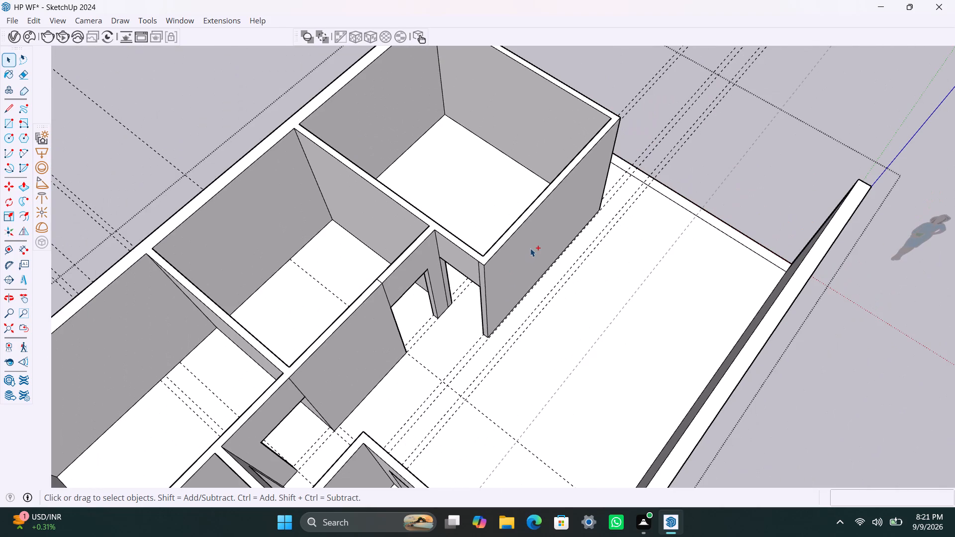
pyautogui.hotkey('ctrl', 's')
# Delete all guides from the model and save it.
pyautogui.scroll(-5, 550, 282)
pyautogui.moveTo(596, 295); pyautogui.dragTo(420, 285, button='middle')
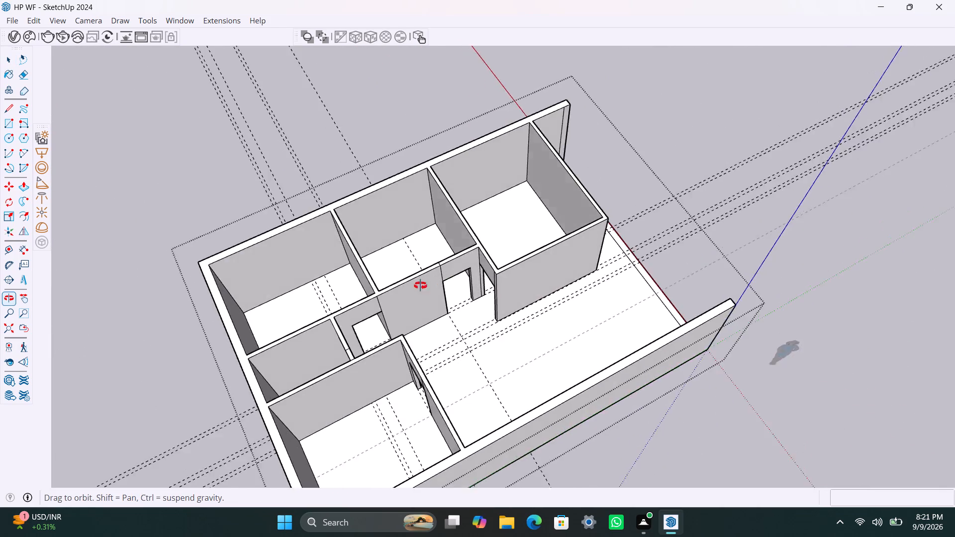
pyautogui.moveTo(420, 285); pyautogui.dragTo(354, 284, button='middle')
pyautogui.scroll(-5, 533, 224)
pyautogui.moveTo(646, 290); pyautogui.dragTo(515, 320, button='middle')
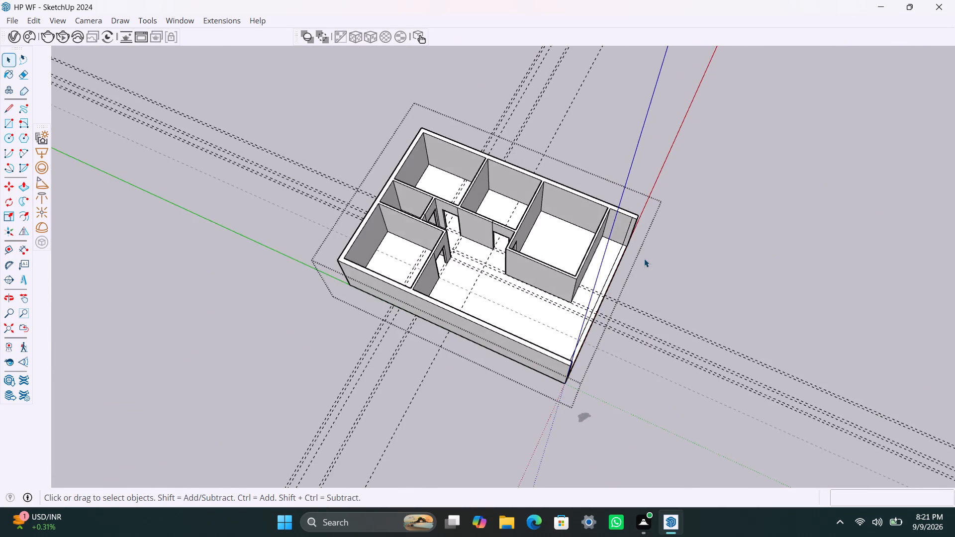
pyautogui.scroll(3, 643, 258)
pyautogui.moveTo(627, 351); pyautogui.dragTo(347, 321, button='middle')
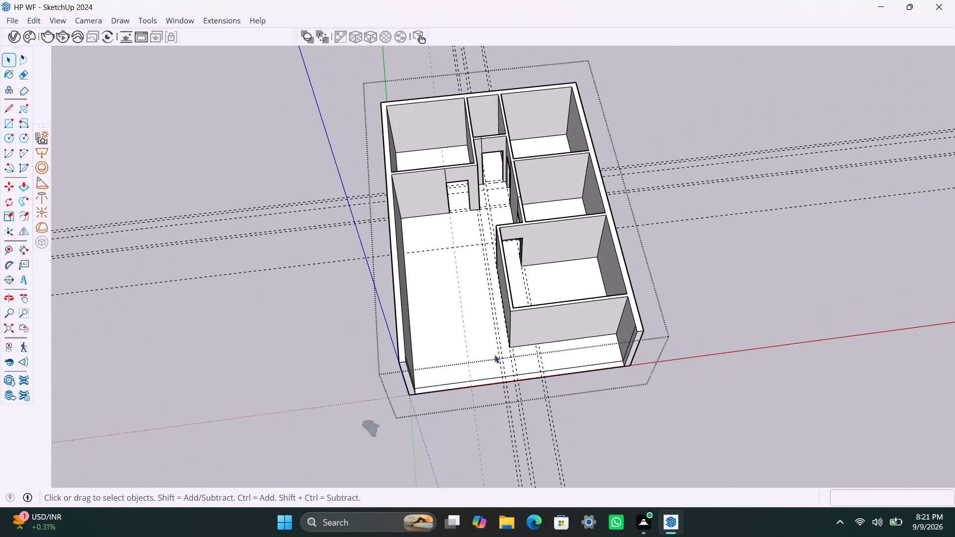
pyautogui.scroll(2, 502, 355)
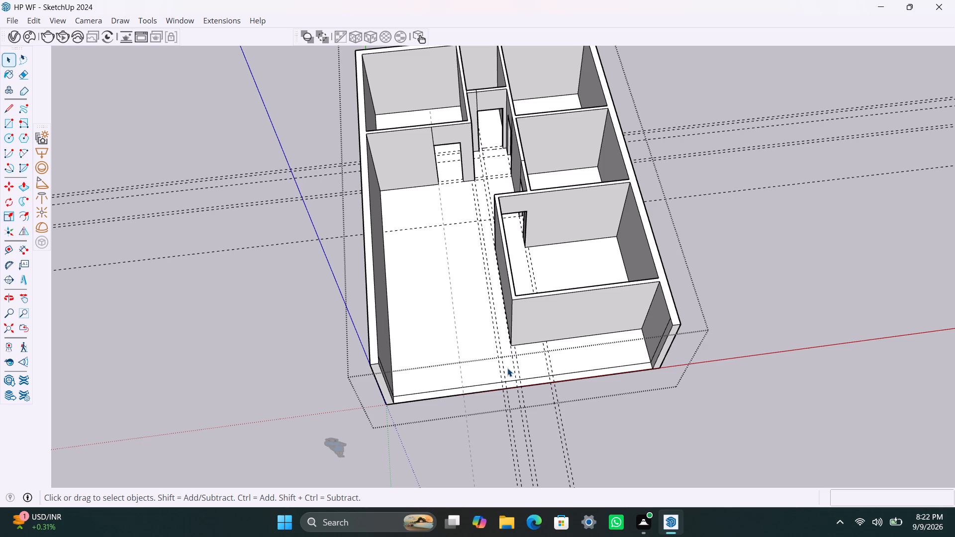
pyautogui.click(40, 19)
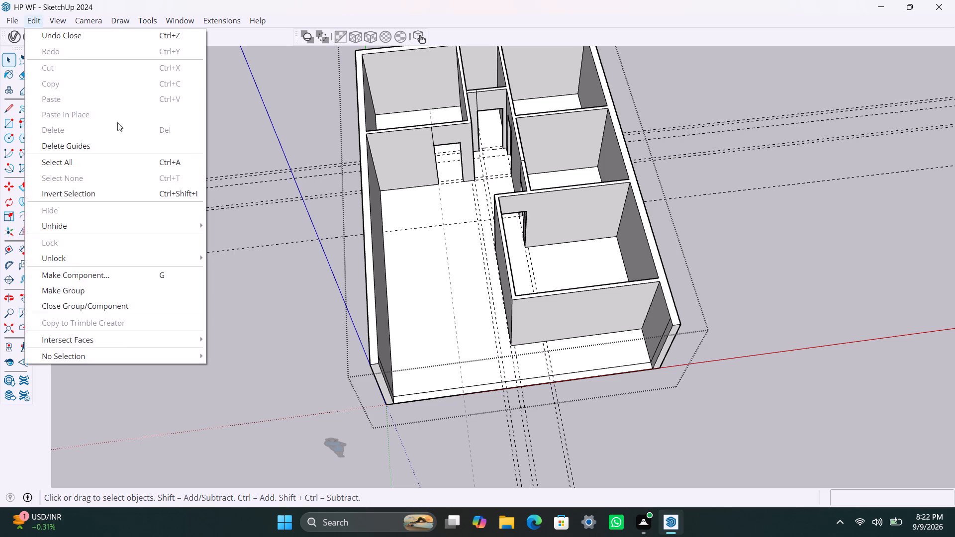
pyautogui.click(115, 149)
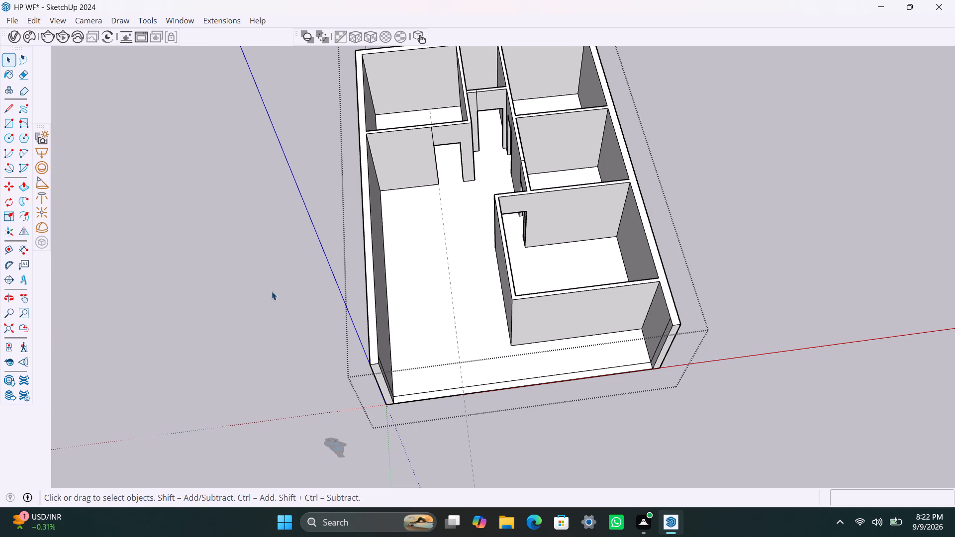
pyautogui.hotkey('ctrl', 's')
# Extrude the front room's front wall face 4.5" outward, toward the open front of the house.
pyautogui.scroll(2, 498, 348)
pyautogui.scroll(1, 451, 348)
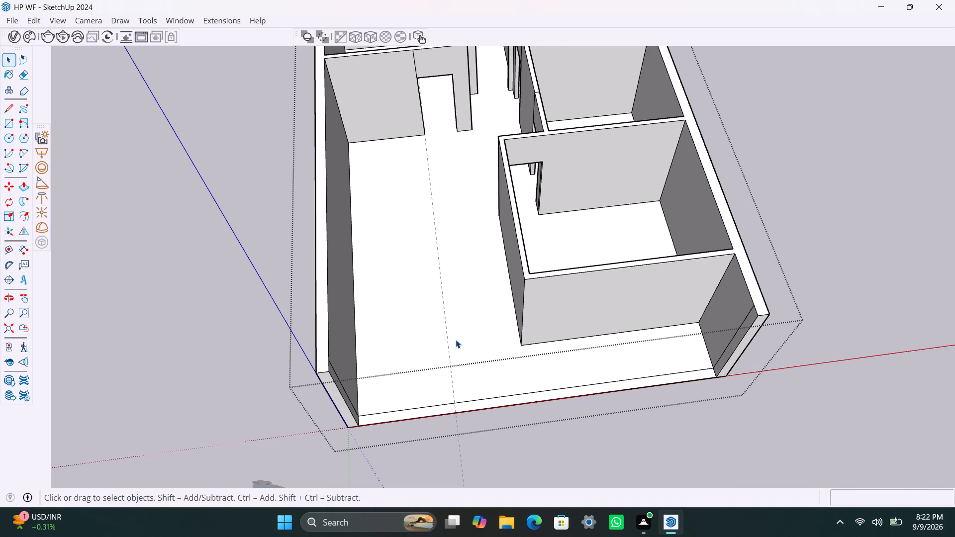
pyautogui.scroll(4, 542, 308)
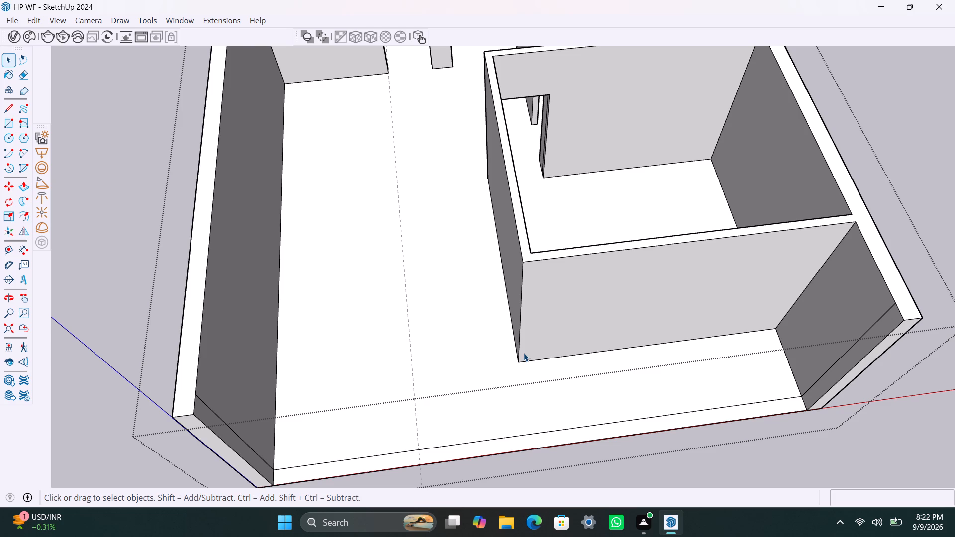
pyautogui.click(585, 263)
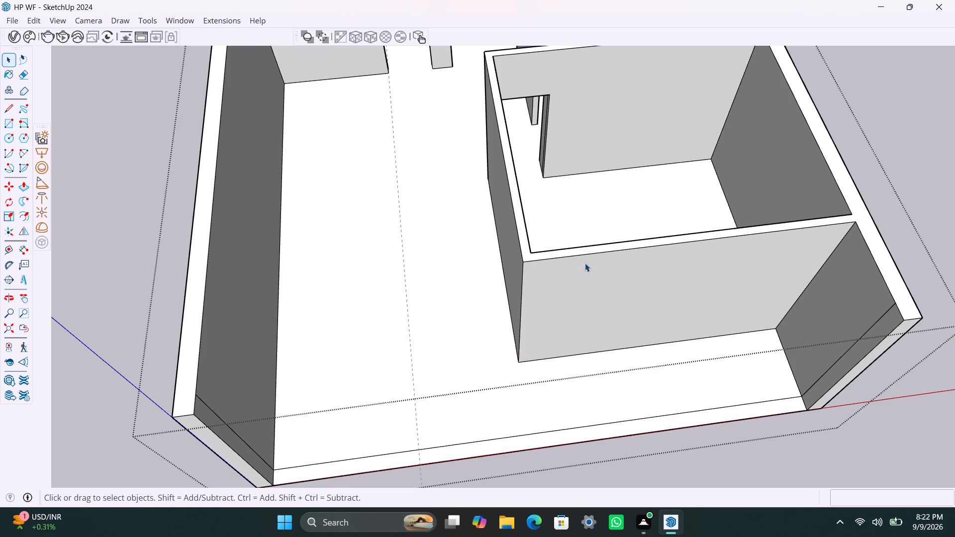
pyautogui.press('p')
pyautogui.click(584, 273)
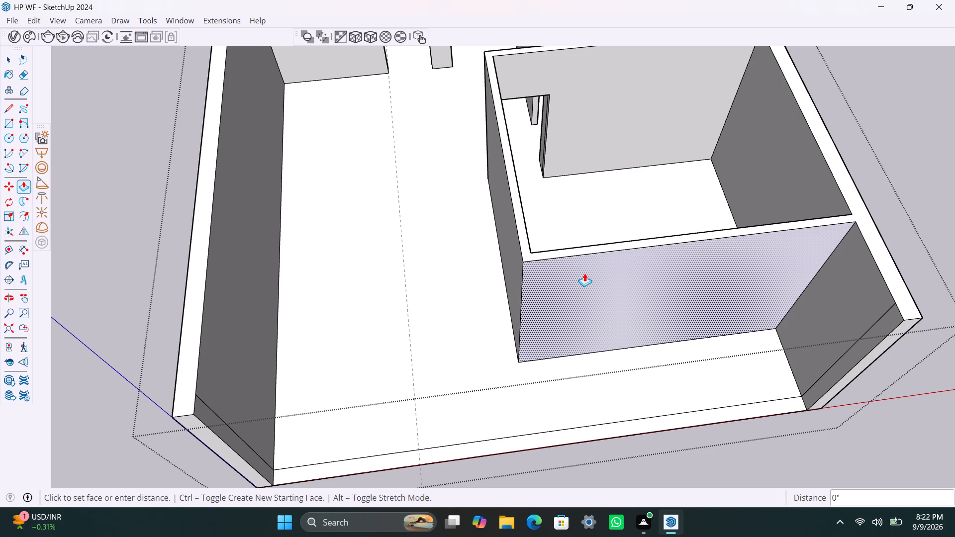
pyautogui.write('4.5"')
pyautogui.press('Return')
pyautogui.press('space')
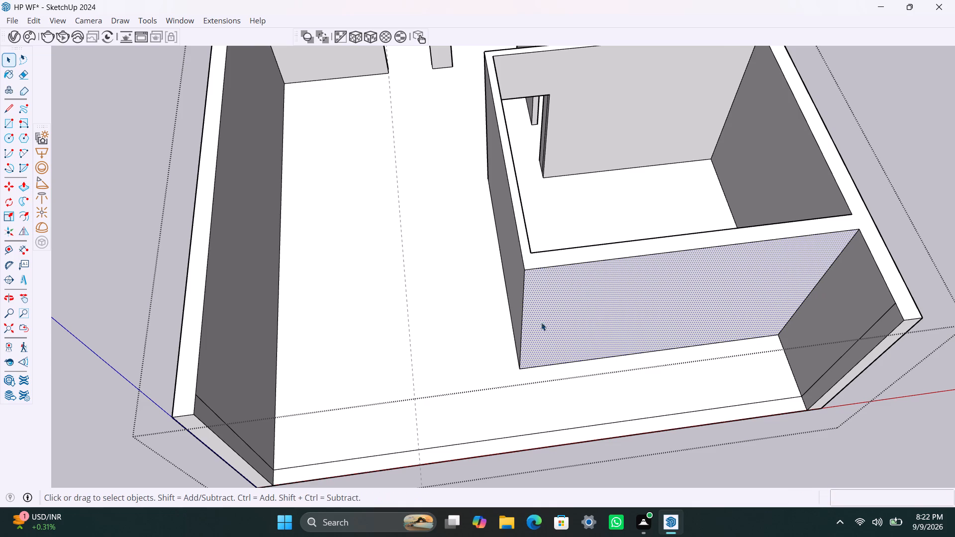
# Place a floor guide 4'7" from the front room's side partition, toward the hall, and another 4.5" beyond it.
pyautogui.scroll(-3, 528, 294)
pyautogui.scroll(1, 512, 304)
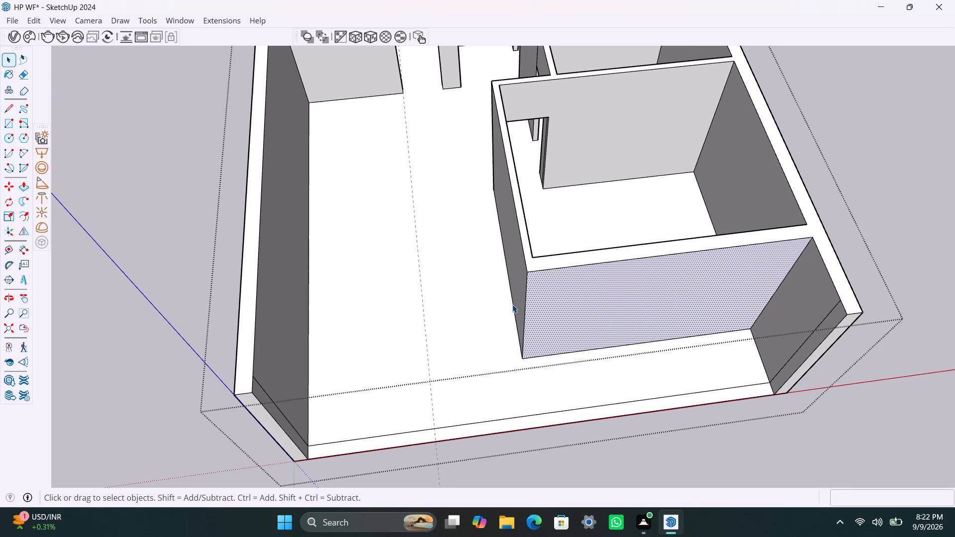
pyautogui.press('t')
pyautogui.moveTo(514, 305); pyautogui.dragTo(496, 309)
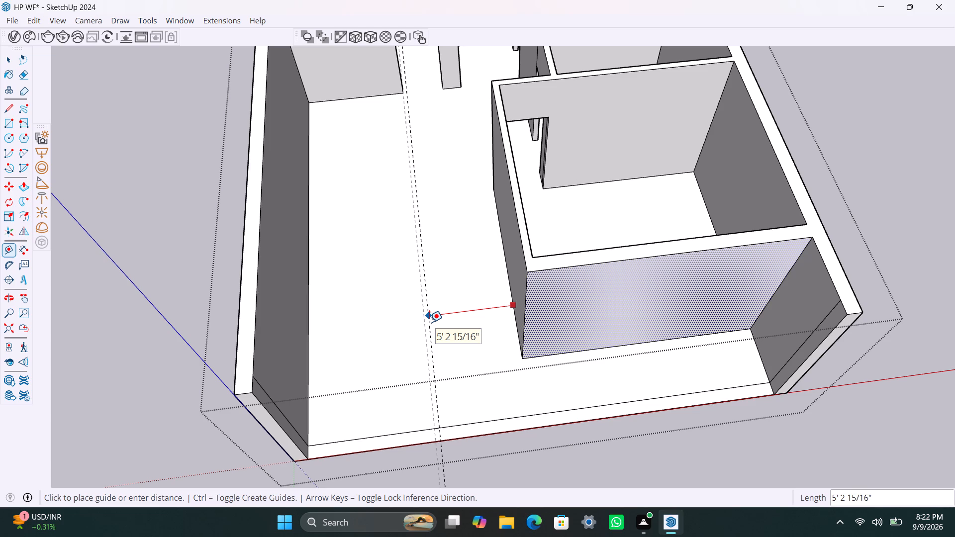
pyautogui.press('4')
pyautogui.write('\'7"')
pyautogui.press('Return')
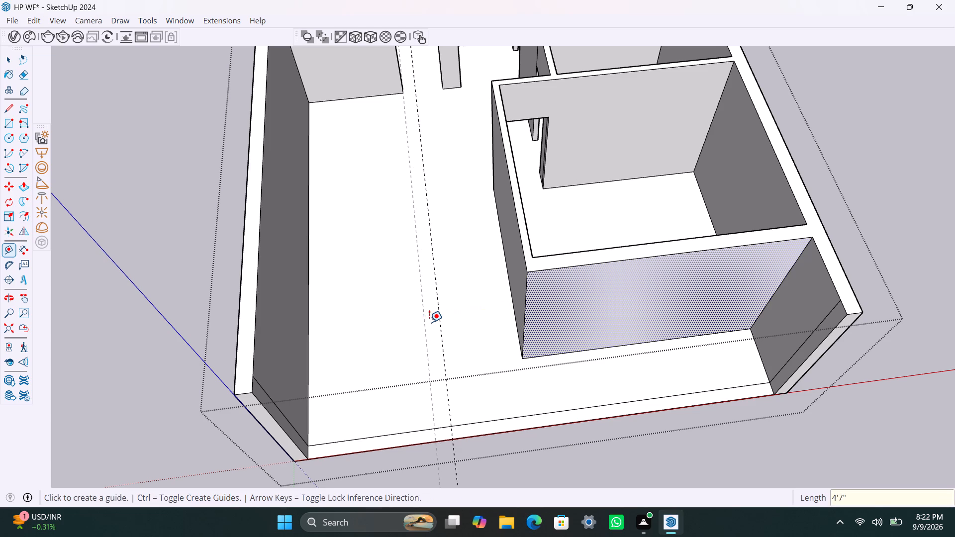
pyautogui.click(443, 335)
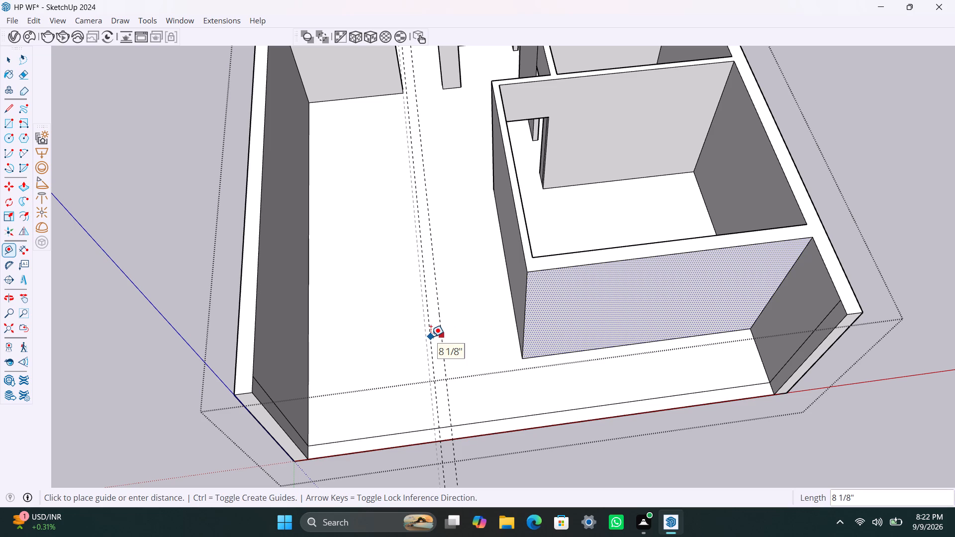
pyautogui.write('4.5"')
pyautogui.press('Return')
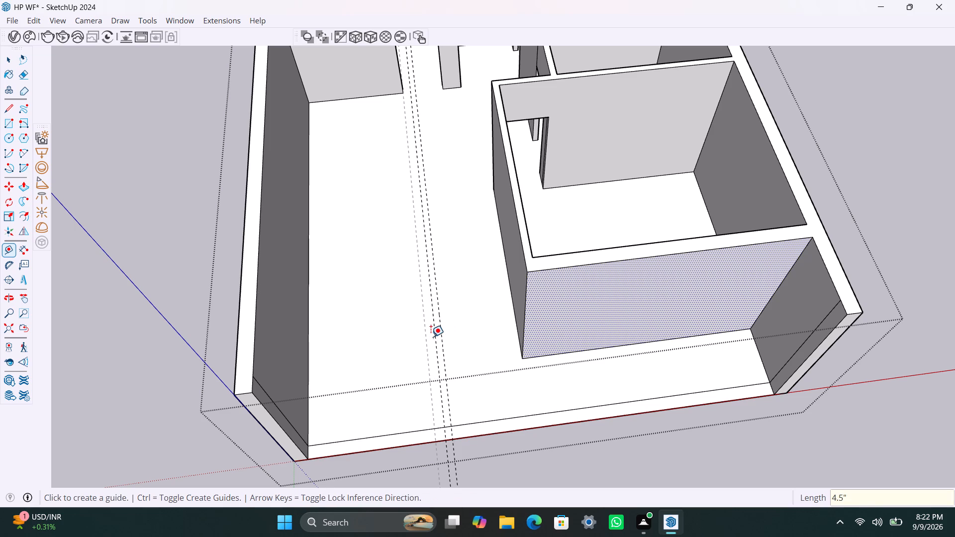
pyautogui.press('space')
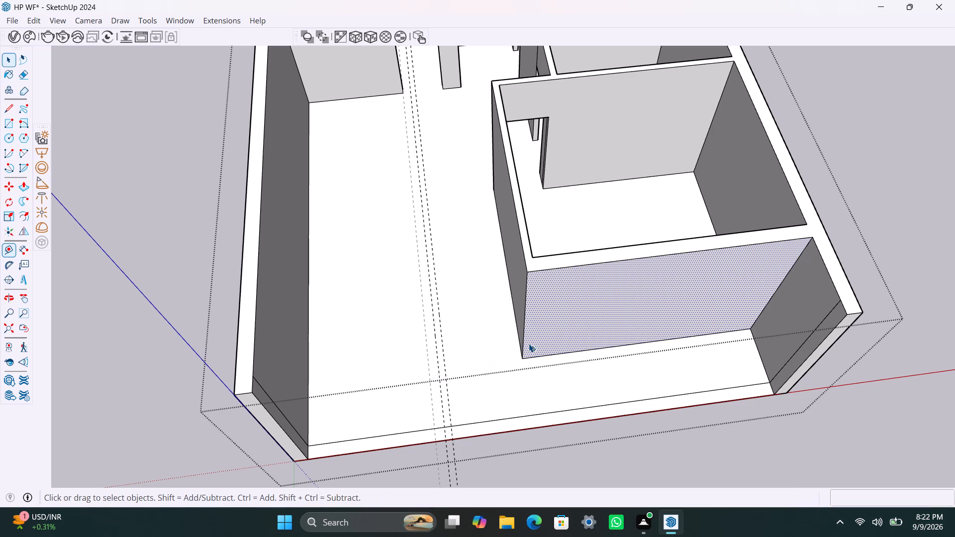
# Copy the front room's outer front vertical corner edge 9" back along its side partition.
pyautogui.scroll(-1, 456, 335)
pyautogui.moveTo(358, 333); pyautogui.dragTo(729, 345, button='middle')
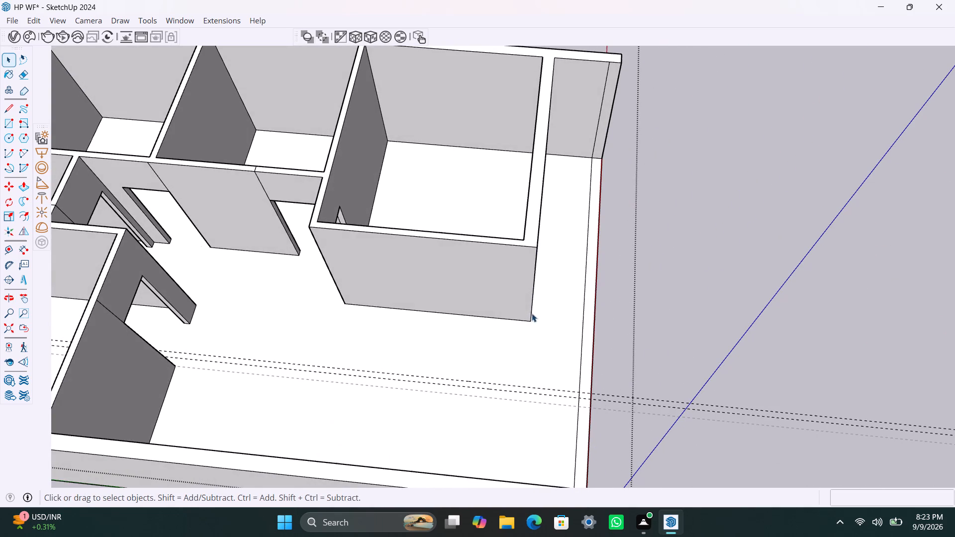
pyautogui.click(532, 285)
pyautogui.click(532, 285)
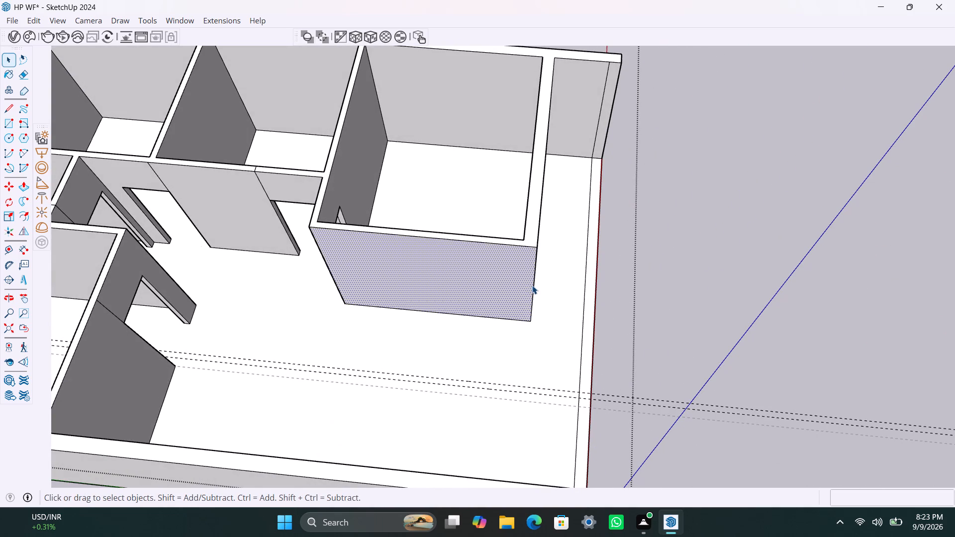
pyautogui.click(532, 287)
pyautogui.press('m')
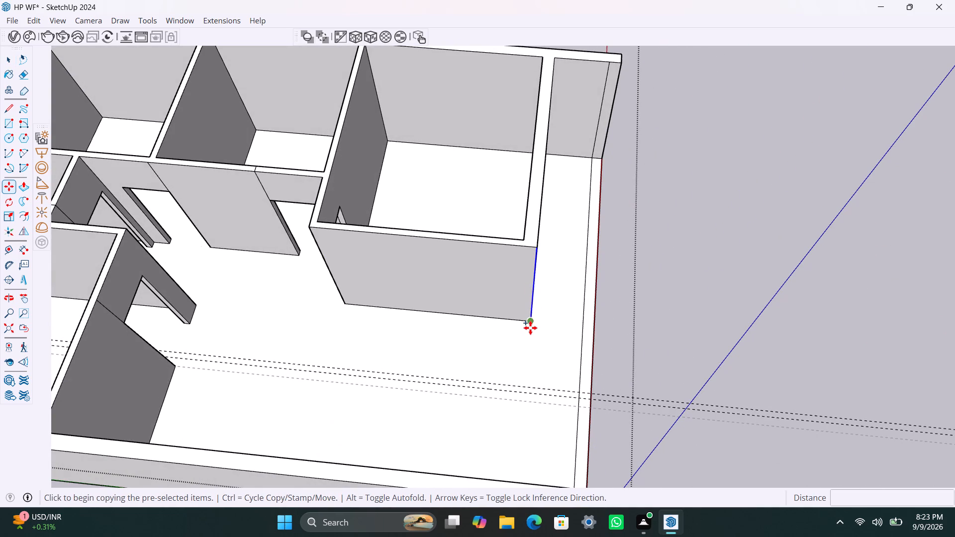
pyautogui.click(532, 316)
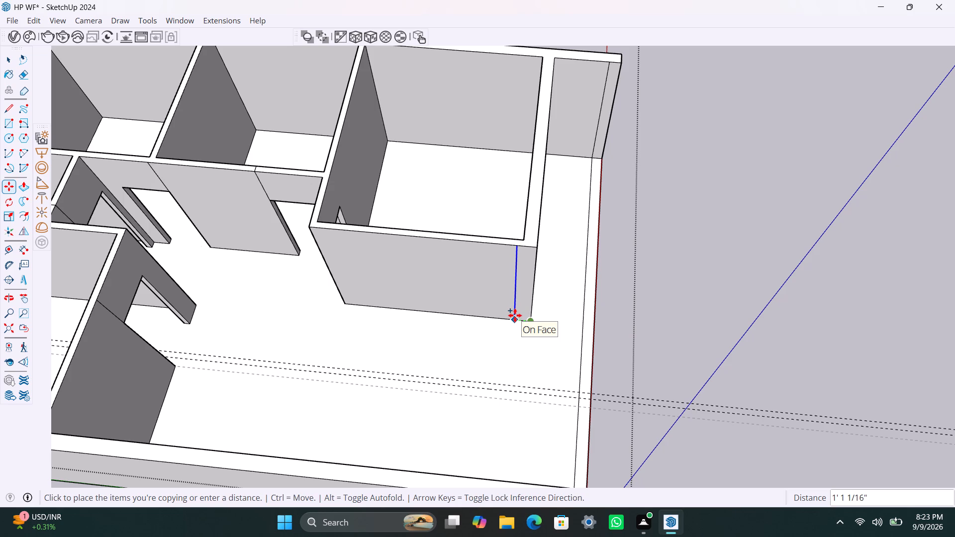
pyautogui.write('9"')
pyautogui.press('Return')
pyautogui.press('space')
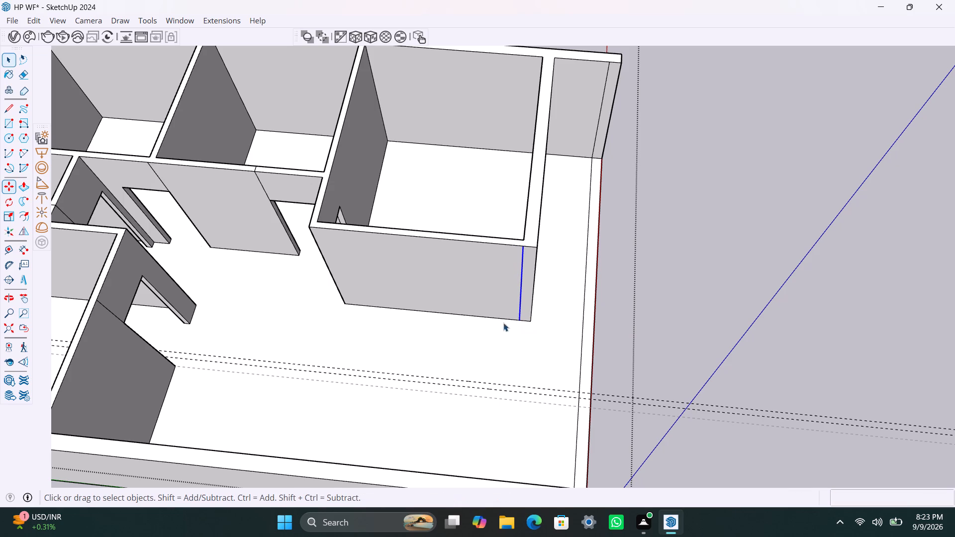
# Extrude the 9" corner strip across the hall to the farther of the two new guides.
pyautogui.click(529, 281)
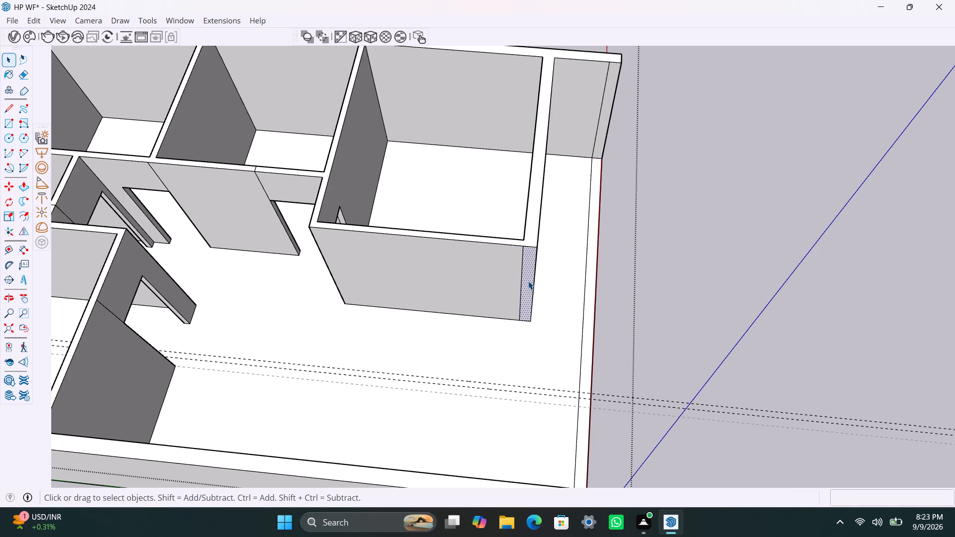
pyautogui.press('p')
pyautogui.moveTo(528, 281); pyautogui.dragTo(554, 394)
pyautogui.press('space')
# Copy the inner vertical edge at the new front wall's free end 4.5" back along the wall.
pyautogui.scroll(-4, 440, 379)
pyautogui.moveTo(445, 399); pyautogui.dragTo(683, 406, button='middle')
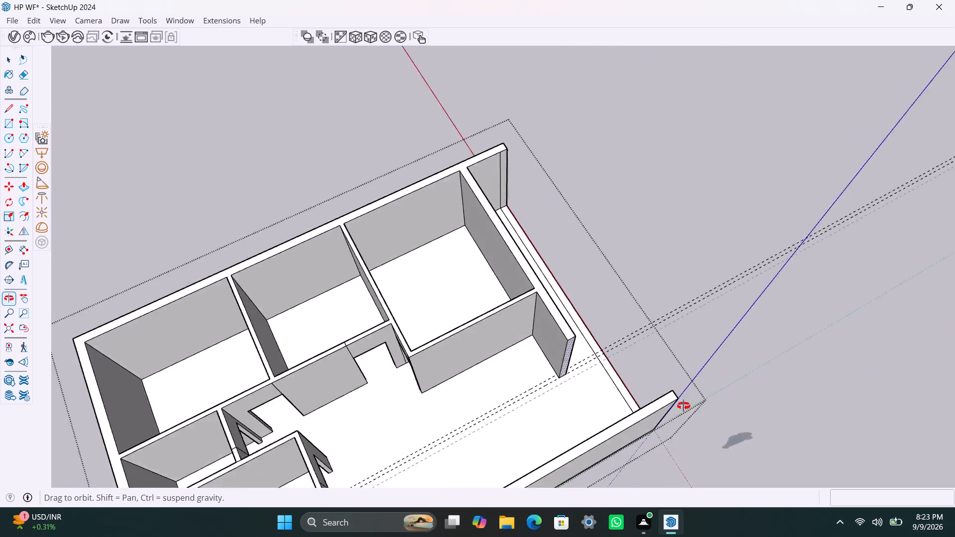
pyautogui.moveTo(683, 406); pyautogui.dragTo(791, 393, button='middle')
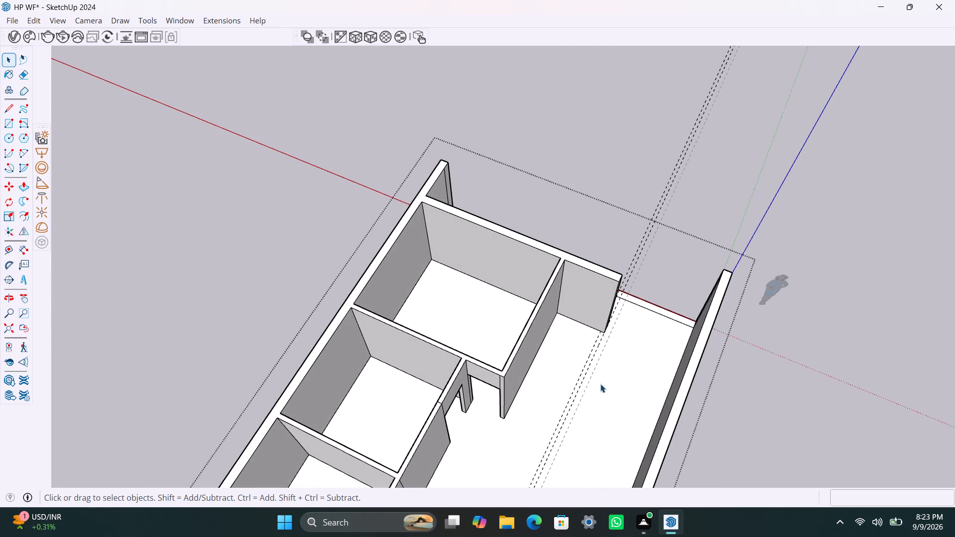
pyautogui.scroll(3, 584, 381)
pyautogui.scroll(1, 613, 294)
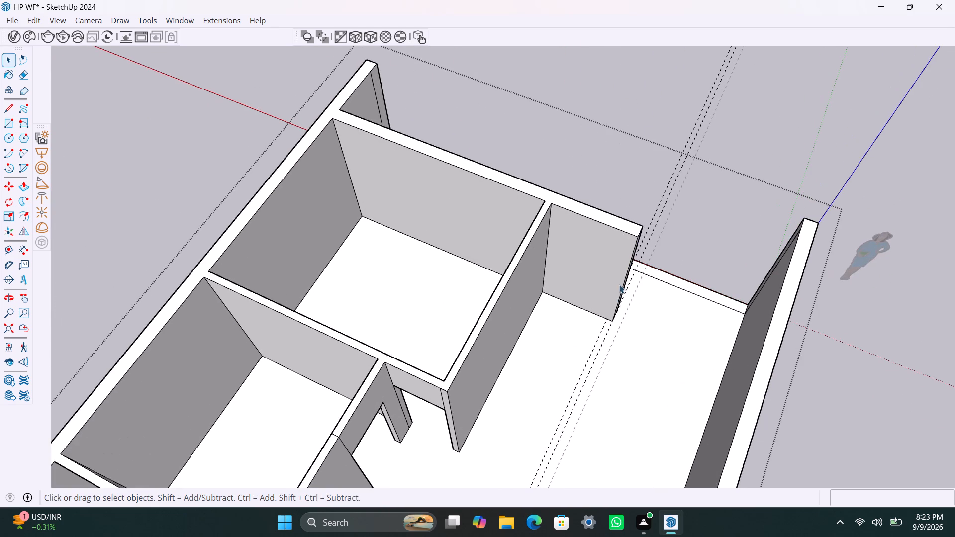
pyautogui.scroll(3, 621, 281)
pyautogui.scroll(5, 637, 238)
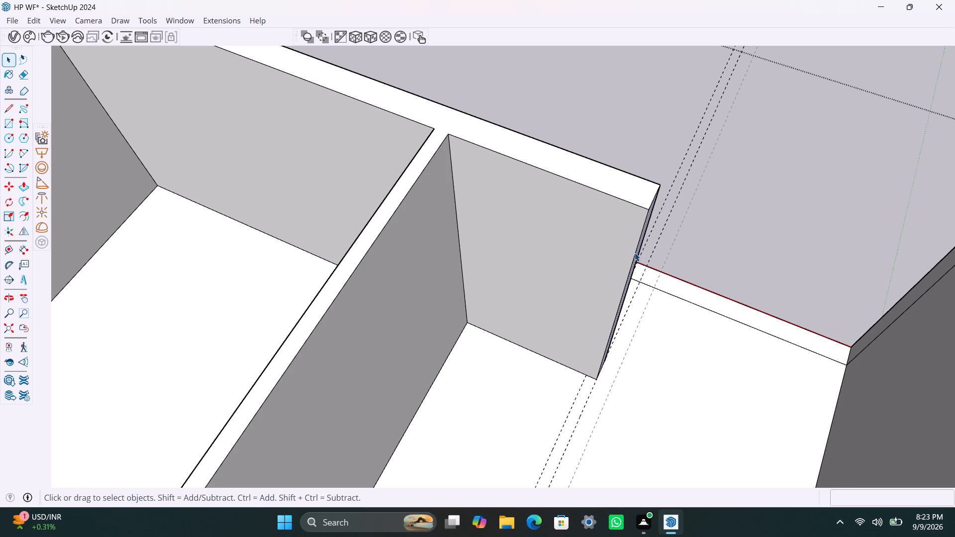
pyautogui.click(635, 253)
pyautogui.press('m')
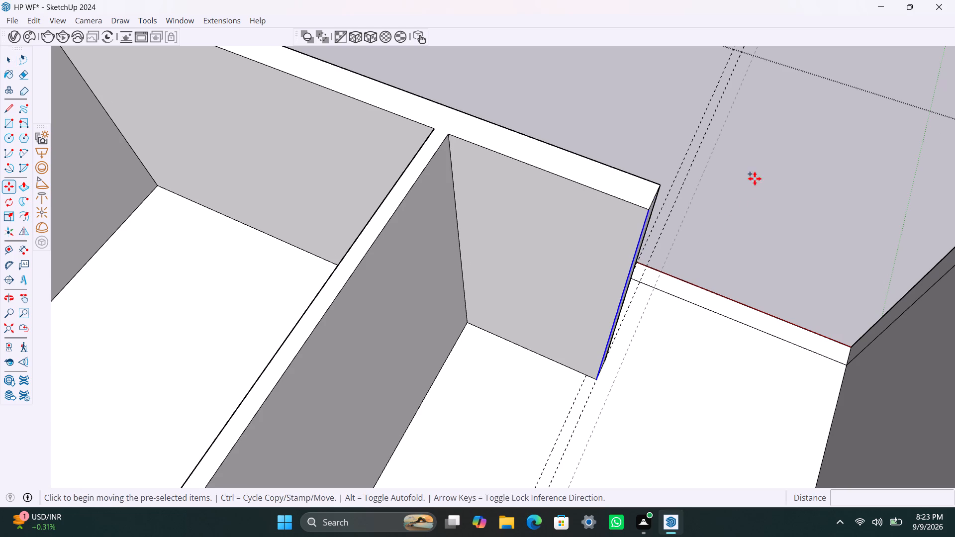
pyautogui.click(650, 209)
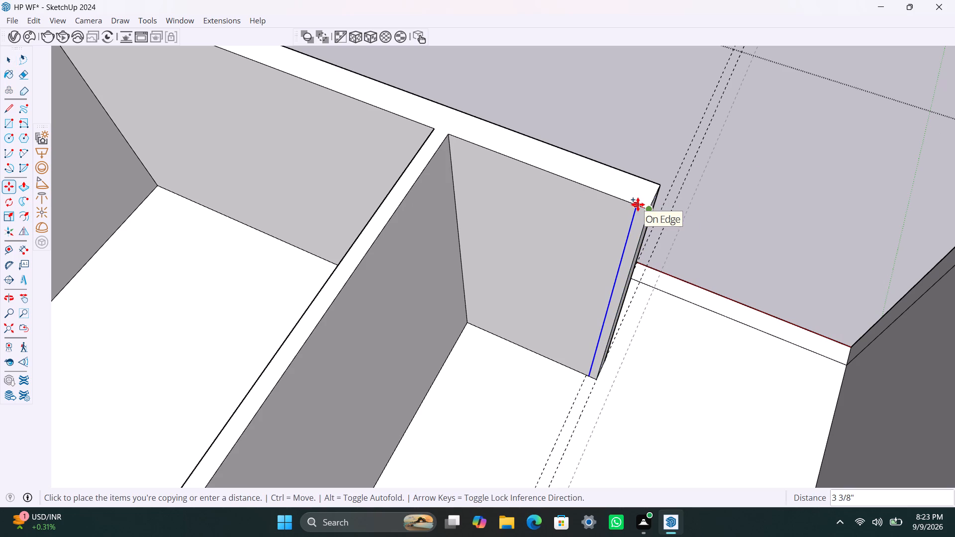
pyautogui.write('4.5"')
pyautogui.press('Return')
pyautogui.press('space')
# Extrude the 4.5" strip at the new front wall's free end 7' back into the house as a partition.
pyautogui.click(636, 220)
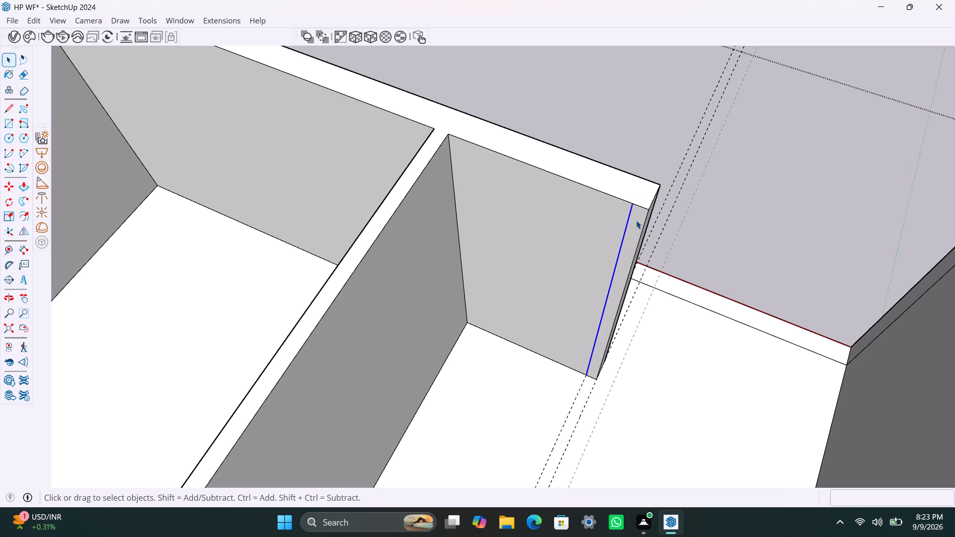
pyautogui.press('p')
pyautogui.click(636, 220)
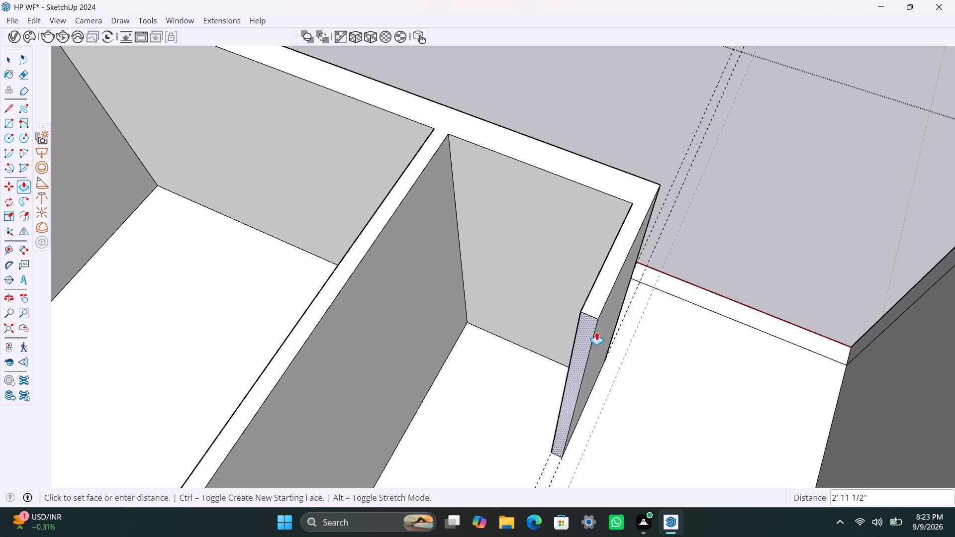
pyautogui.write("7'")
pyautogui.press('Return')
pyautogui.press('space')
# Copy the vertical corner edge between the front room's side partition and new front wall 7' back along that partition.
pyautogui.scroll(-7, 553, 338)
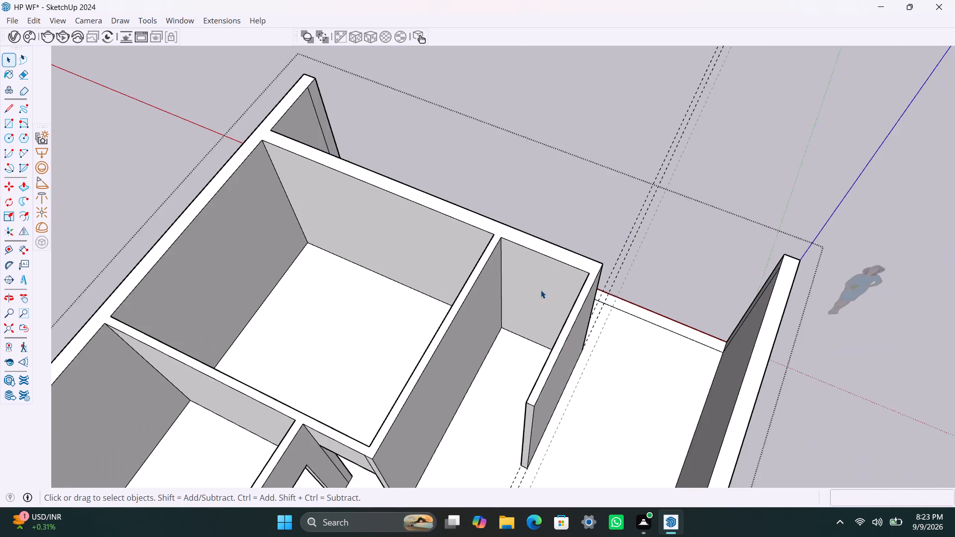
pyautogui.scroll(-4, 531, 300)
pyautogui.scroll(-2, 462, 288)
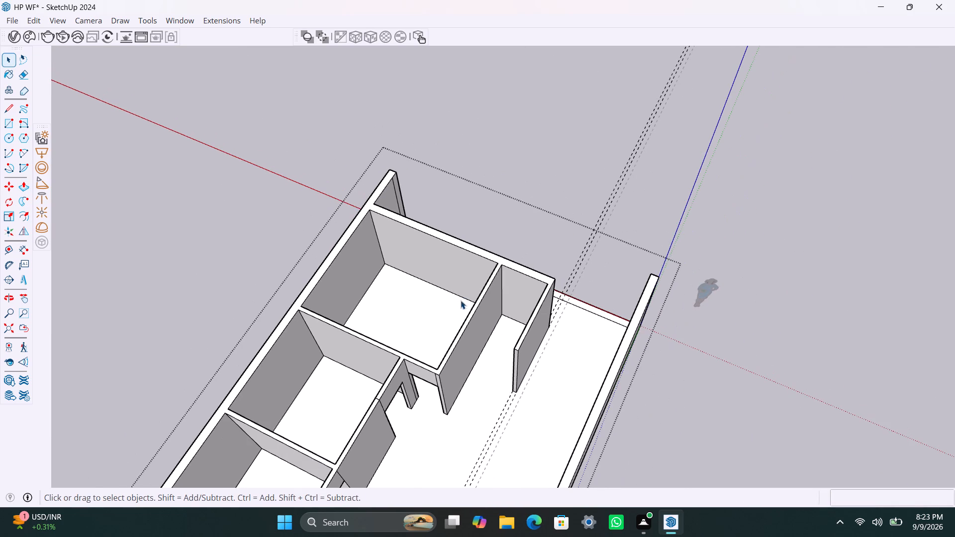
pyautogui.moveTo(468, 315); pyautogui.dragTo(590, 319, button='middle')
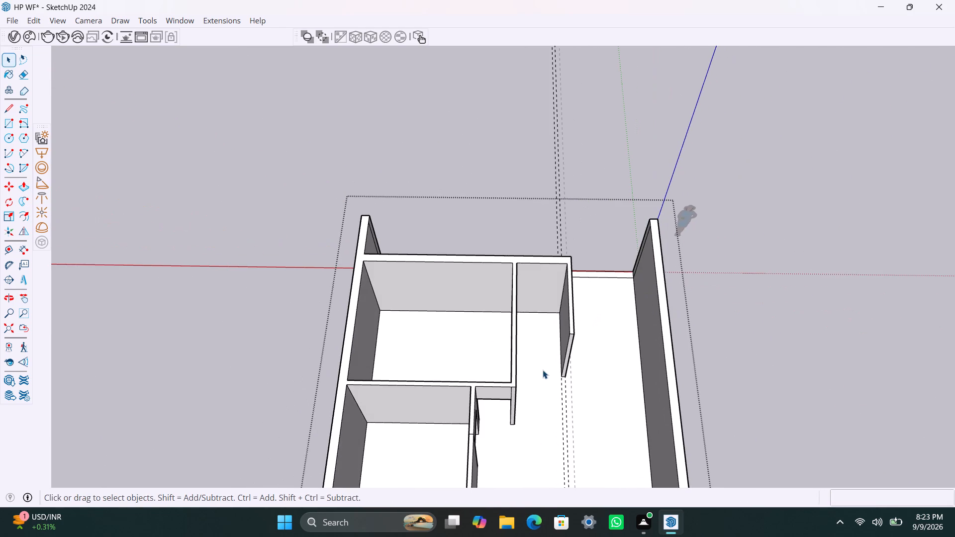
pyautogui.scroll(2, 541, 362)
pyautogui.moveTo(546, 396); pyautogui.dragTo(535, 398, button='middle')
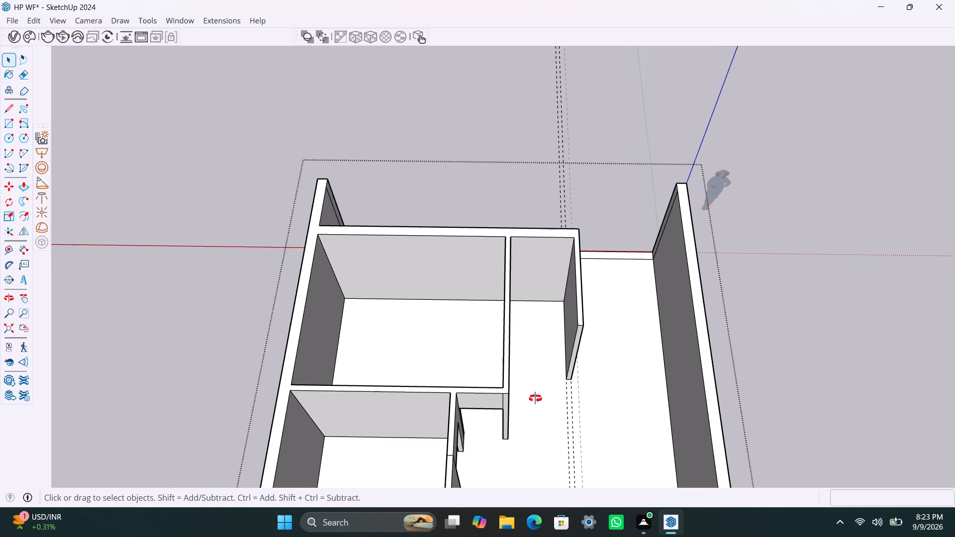
pyautogui.moveTo(535, 398); pyautogui.dragTo(399, 411, button='middle')
pyautogui.scroll(6, 410, 398)
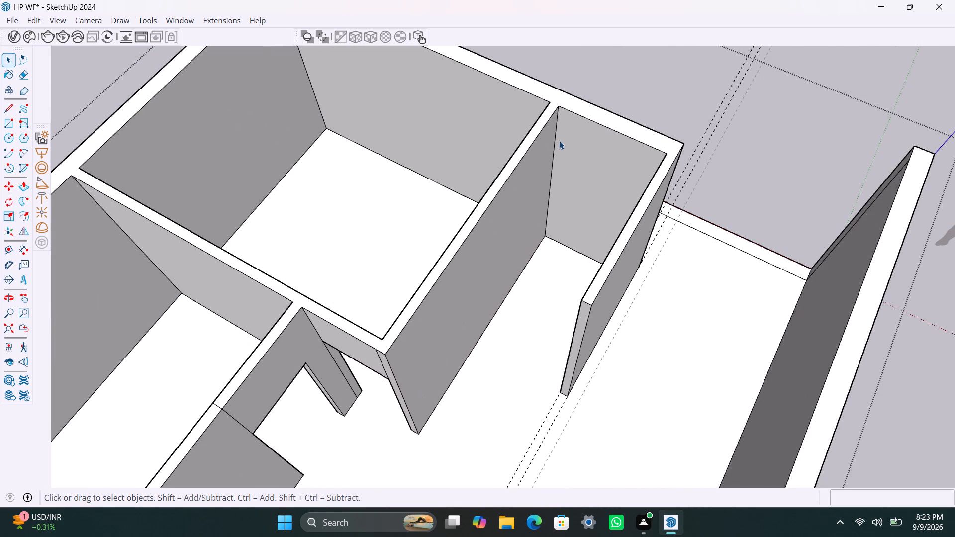
pyautogui.click(554, 148)
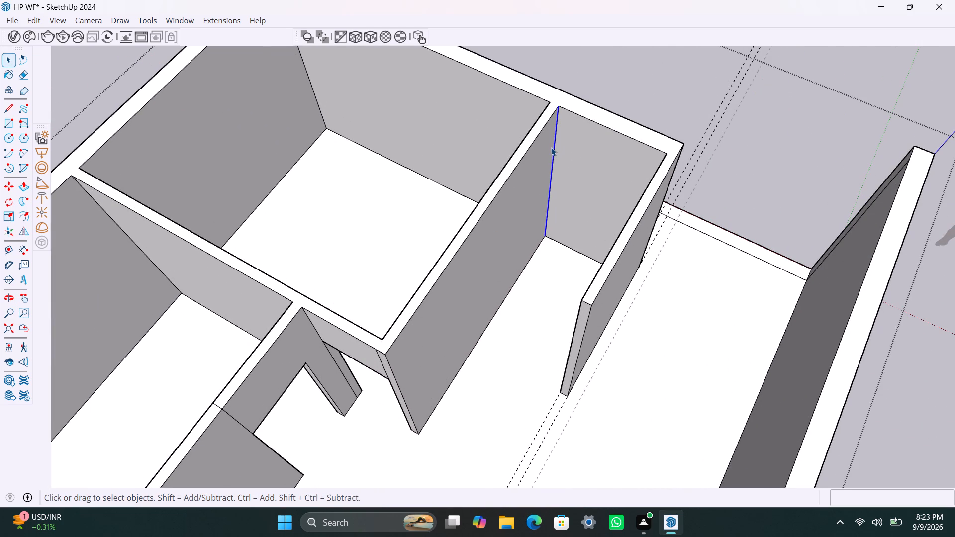
pyautogui.press('m')
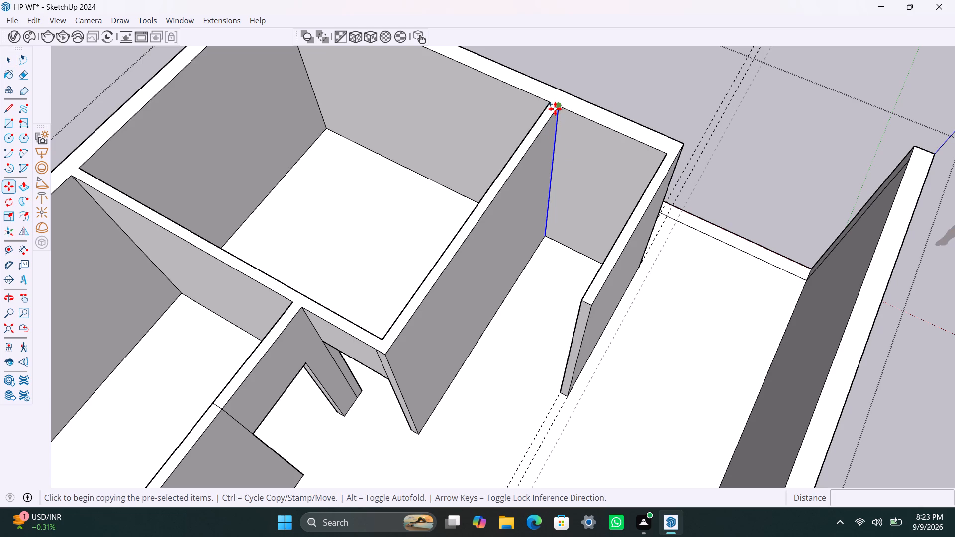
pyautogui.moveTo(556, 108); pyautogui.dragTo(549, 115)
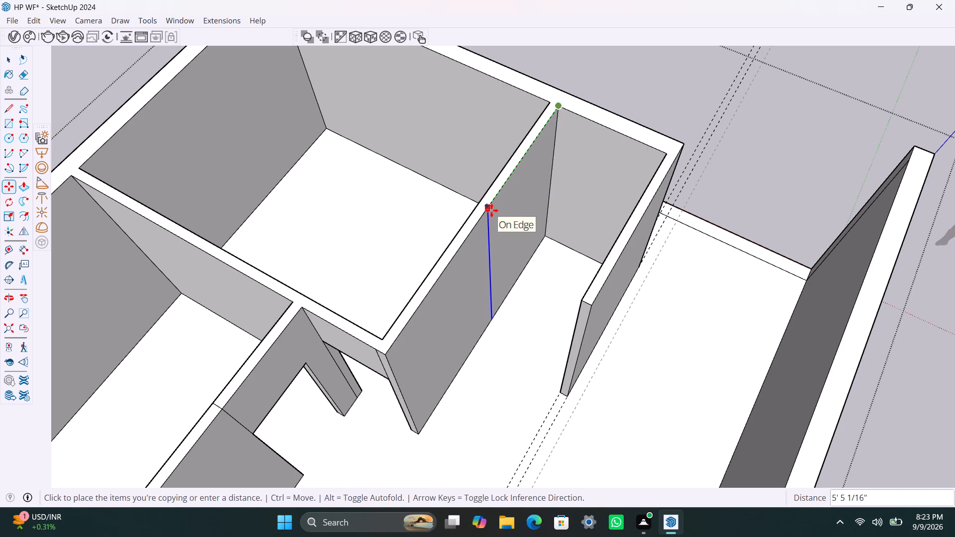
pyautogui.write("7'")
pyautogui.press('Return')
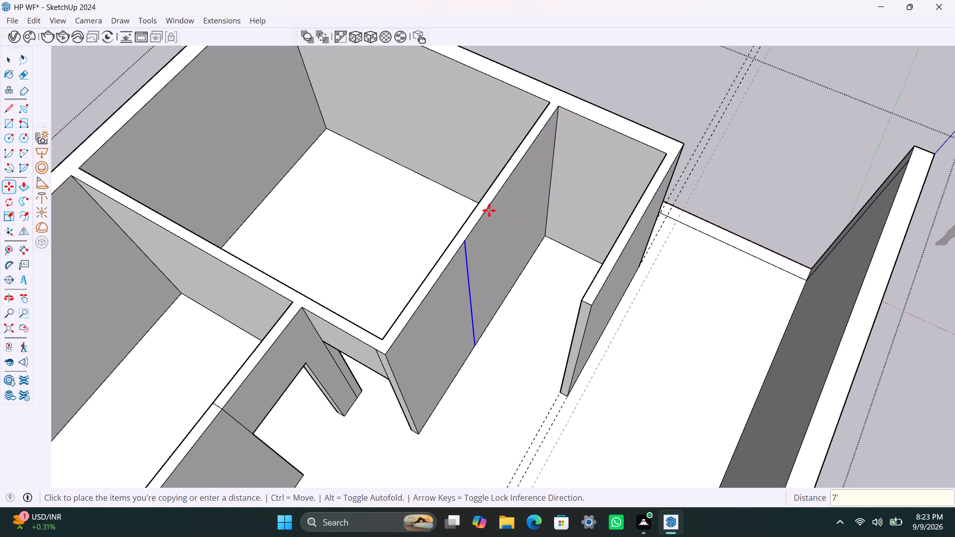
# Copy the new vertical edge on the side partition another 4.5" back to outline a partition strip.
pyautogui.press('m')
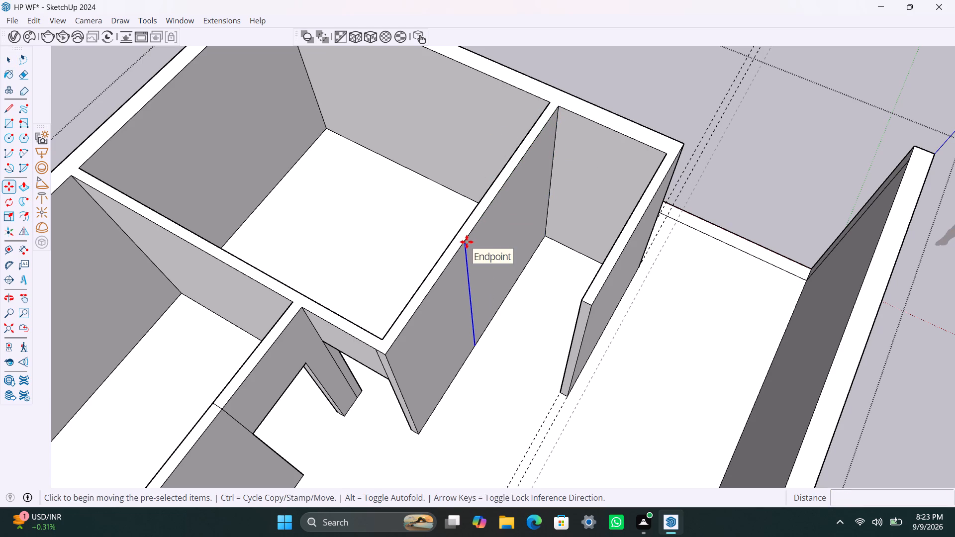
pyautogui.click(467, 242)
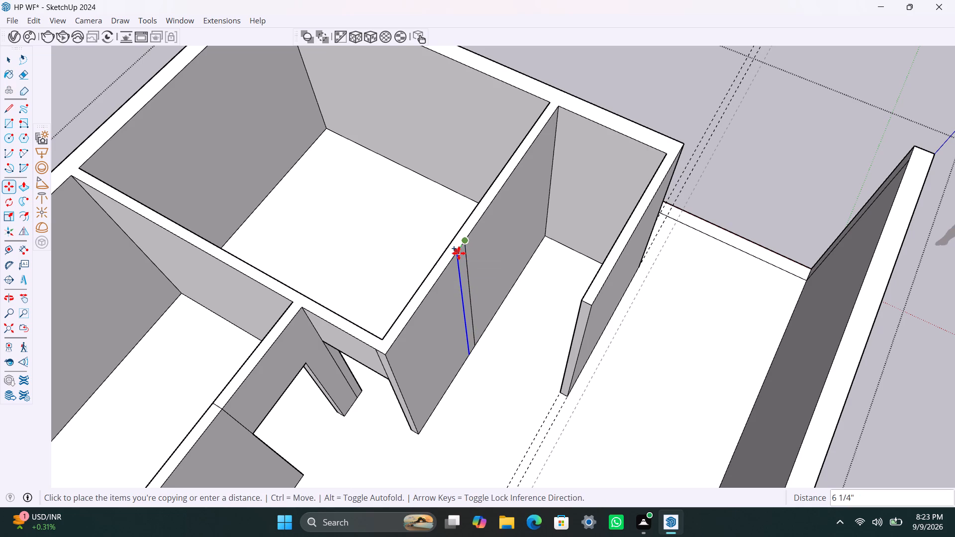
pyautogui.write('4.5"')
pyautogui.press('Return')
pyautogui.press('space')
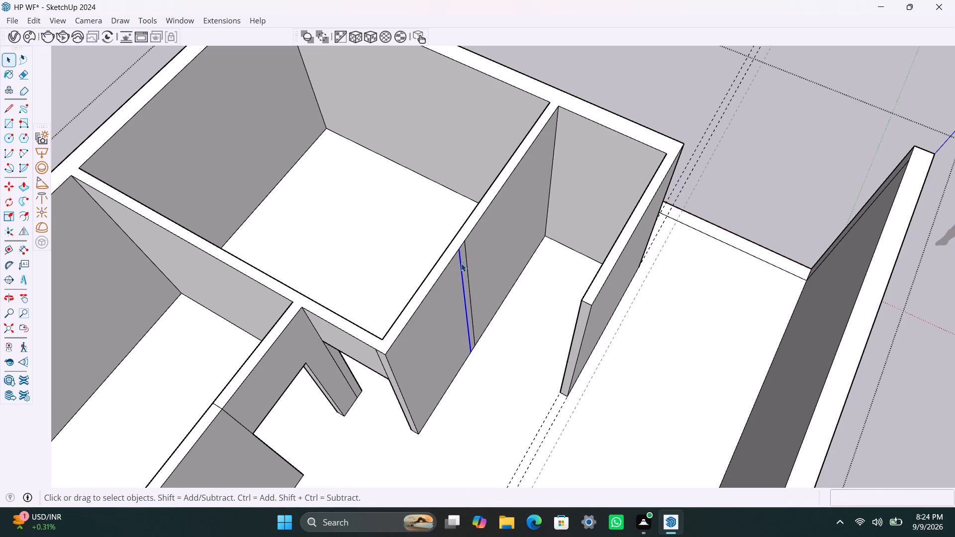
# Extrude the 4.5" strip on the side partition 1' toward the opposite 7' partition as a wall stub.
pyautogui.scroll(4, 470, 263)
pyautogui.click(462, 277)
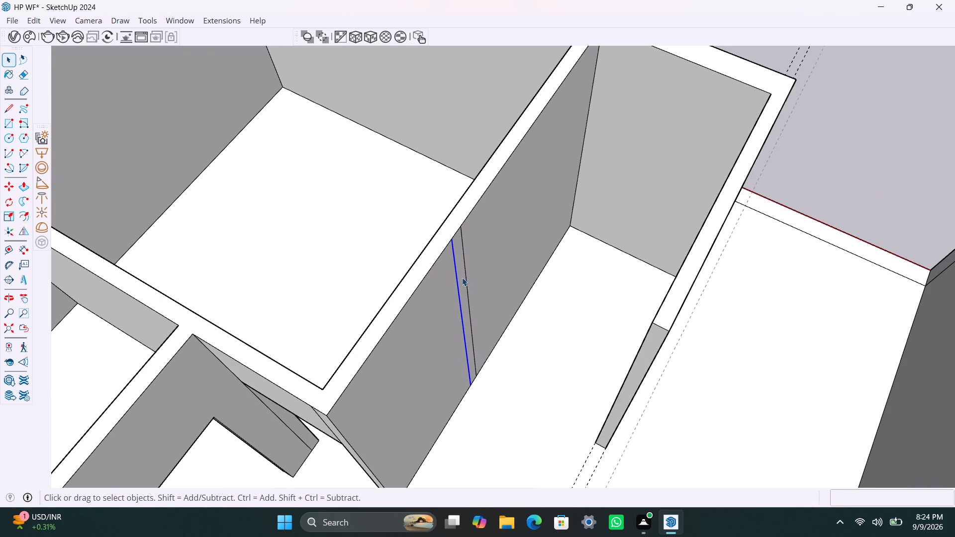
pyautogui.press('p')
pyautogui.click(462, 276)
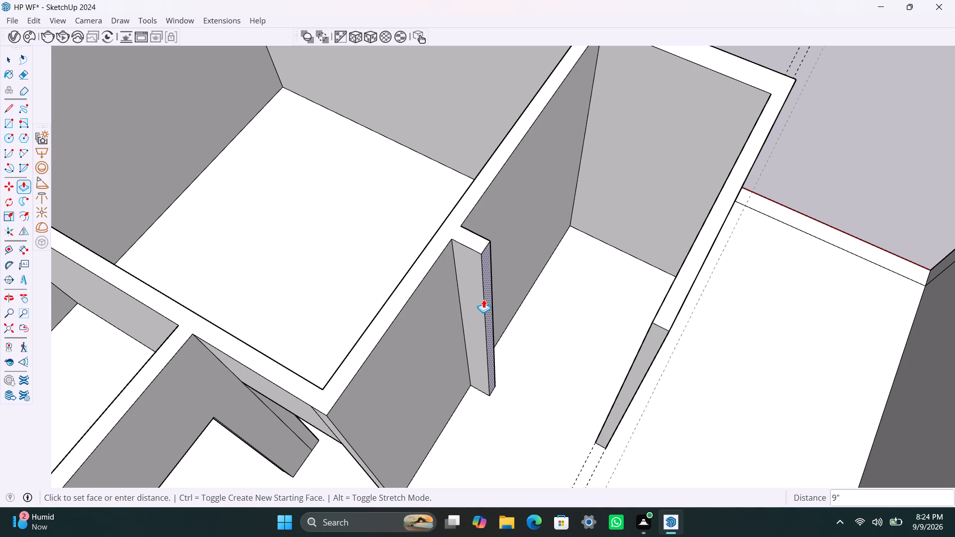
pyautogui.write("1'")
pyautogui.press('Return')
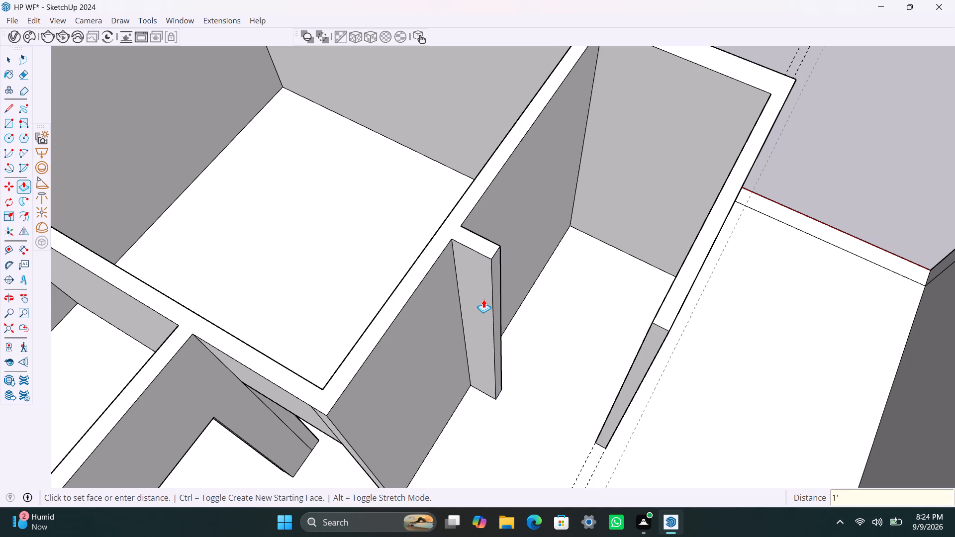
pyautogui.press('space')
# Extend the free end of the 7' partition 4.5" to align with the rear face of the 1' stub.
pyautogui.scroll(-5, 612, 356)
pyautogui.moveTo(595, 324); pyautogui.dragTo(712, 316, button='middle')
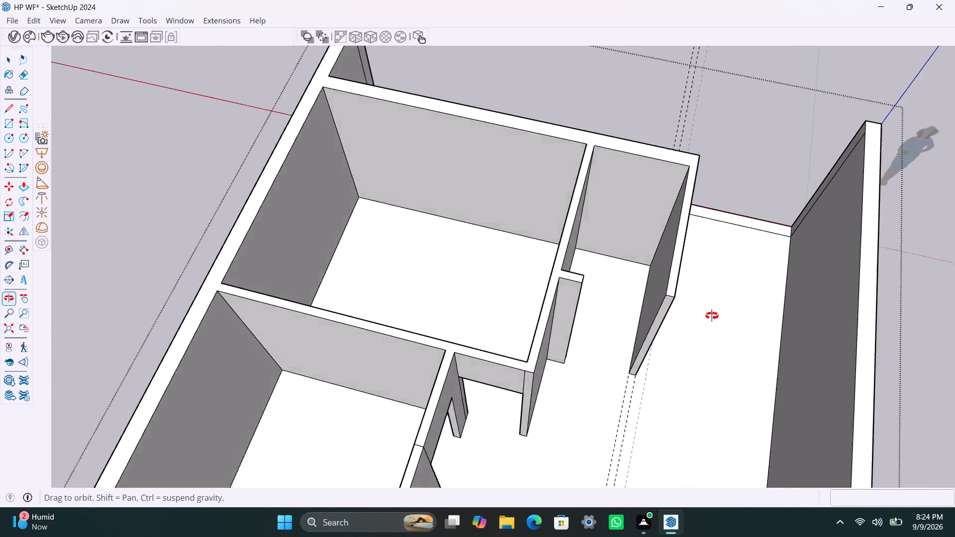
pyautogui.moveTo(712, 316); pyautogui.dragTo(717, 313, button='middle')
pyautogui.scroll(8, 662, 307)
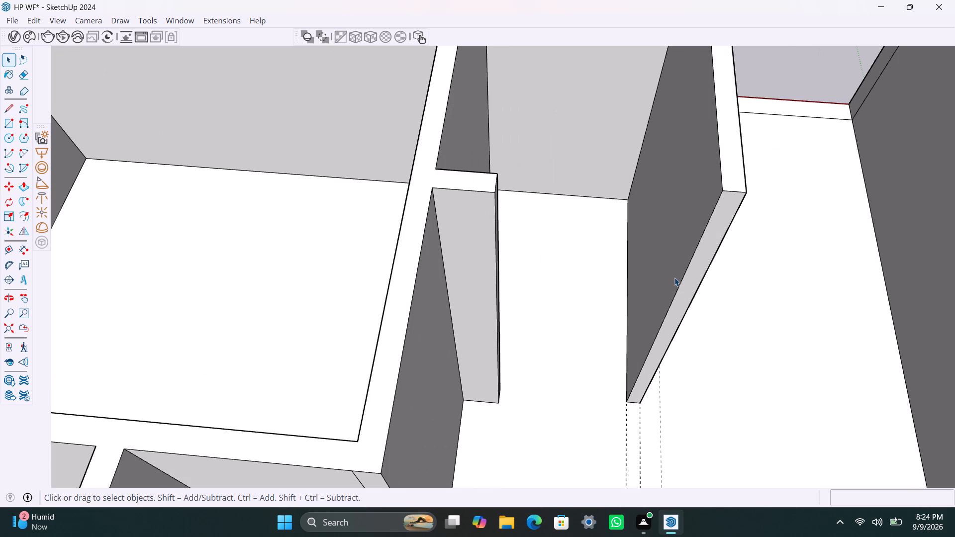
pyautogui.scroll(1, 667, 376)
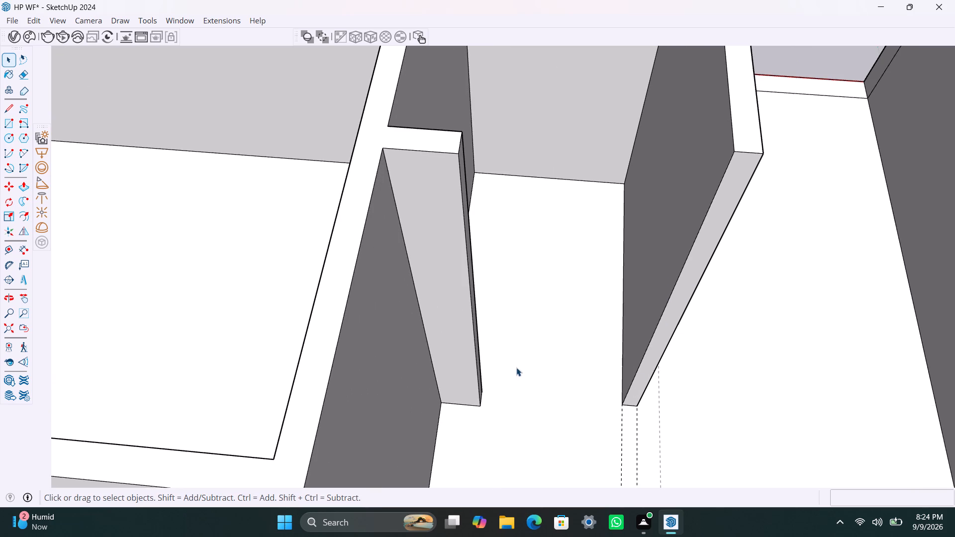
pyautogui.scroll(-4, 516, 367)
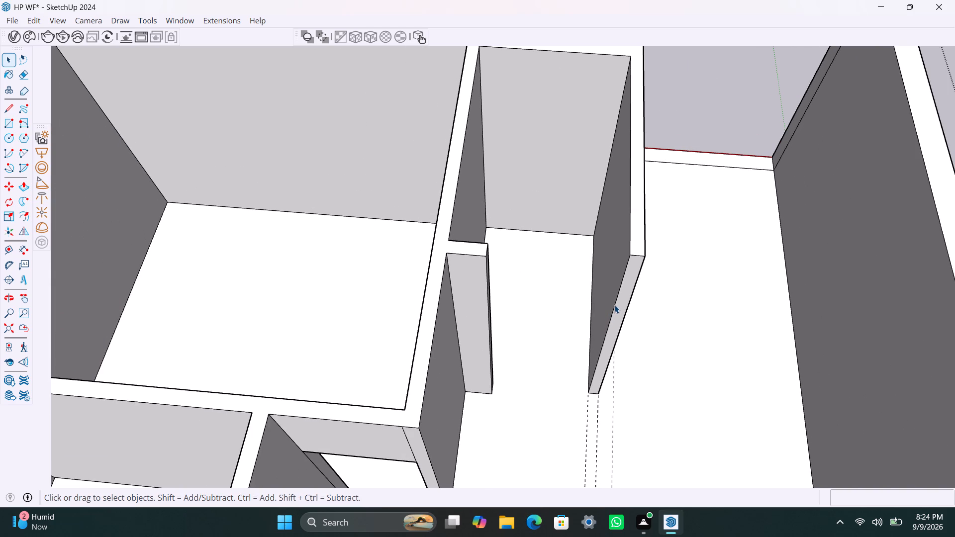
pyautogui.click(614, 305)
pyautogui.press('m')
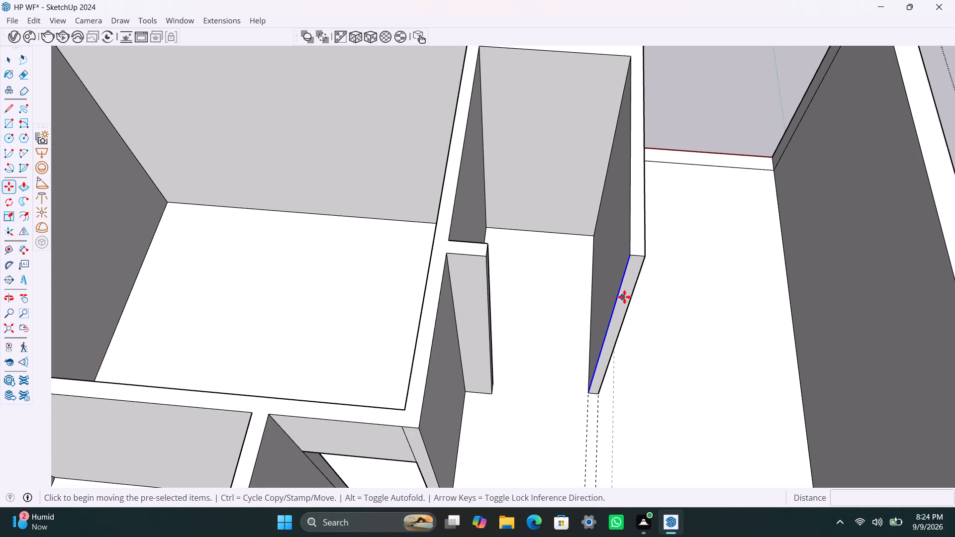
pyautogui.press('space')
pyautogui.click(630, 270)
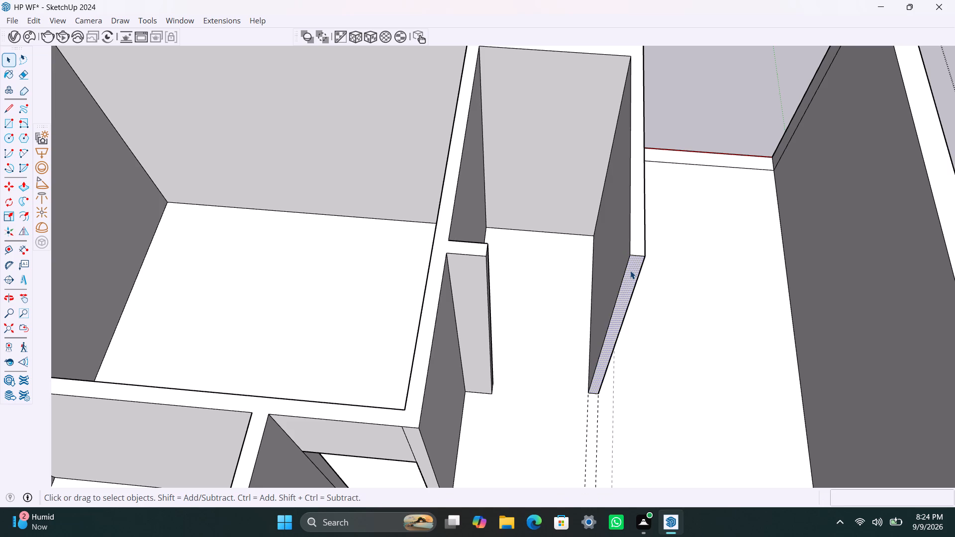
pyautogui.press('p')
pyautogui.click(630, 270)
pyautogui.click(482, 307)
pyautogui.press('space')
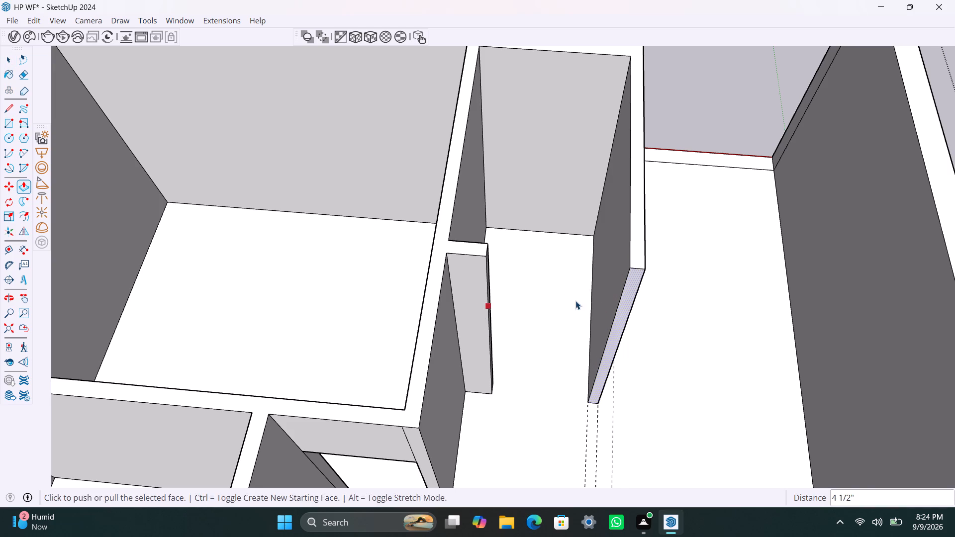
# Copy the inner vertical edge at the extended partition's free end 4.5" forward along its inner face.
pyautogui.scroll(-2, 611, 339)
pyautogui.moveTo(589, 343); pyautogui.dragTo(664, 333, button='middle')
pyautogui.scroll(4, 667, 273)
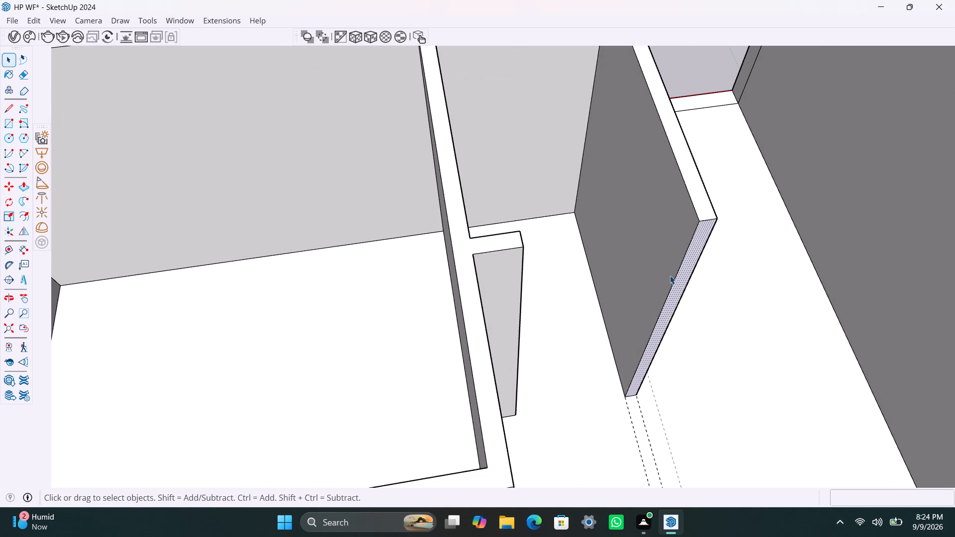
pyautogui.click(685, 253)
pyautogui.press('m')
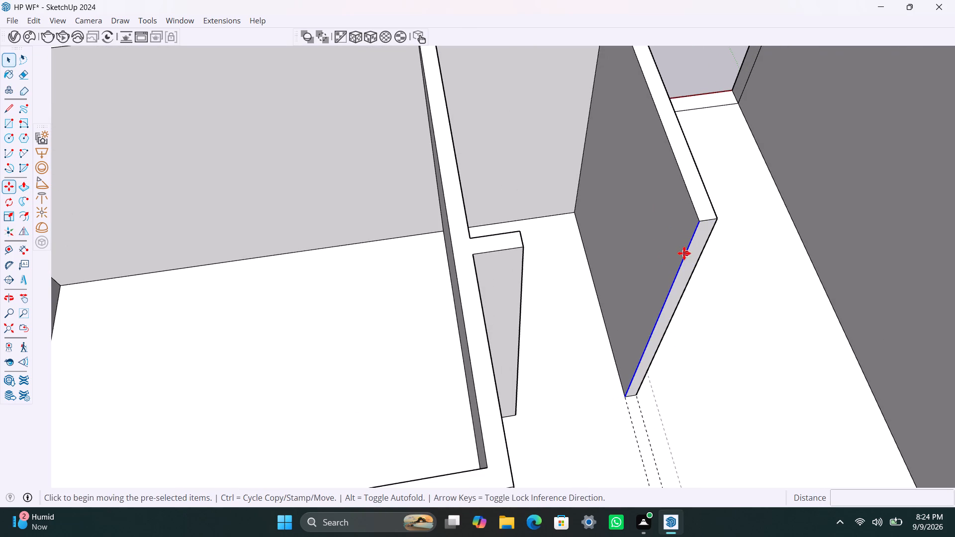
pyautogui.click(699, 224)
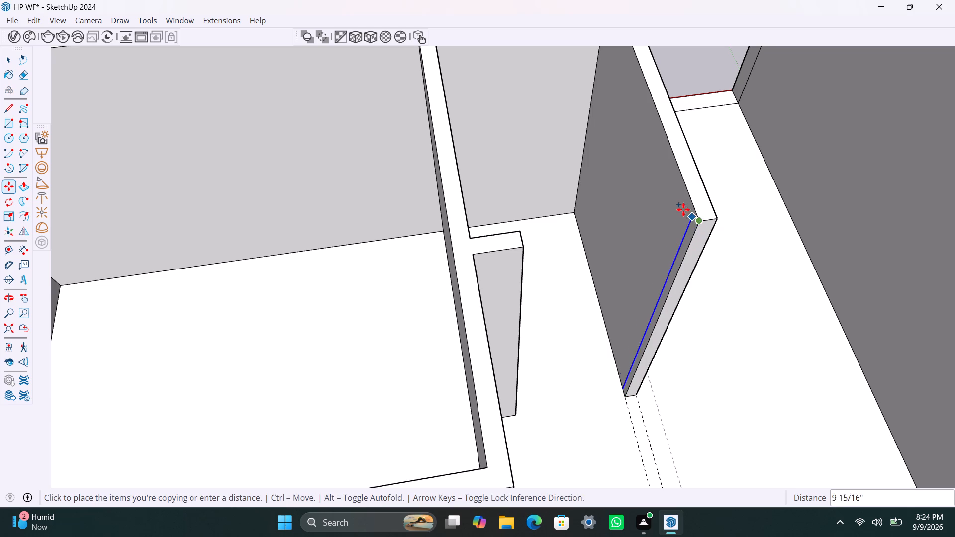
pyautogui.write('4.5')
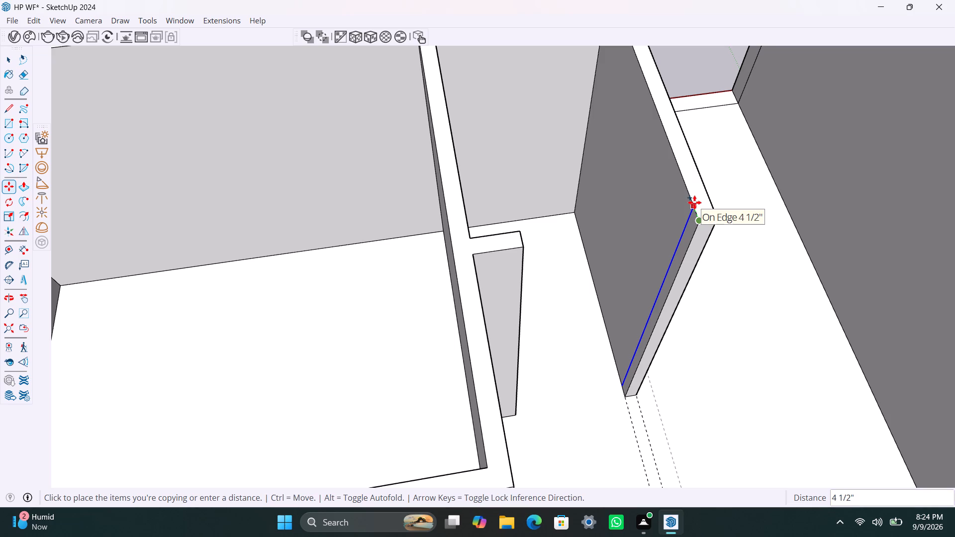
pyautogui.write('4.5"')
pyautogui.press('Return')
pyautogui.press('space')
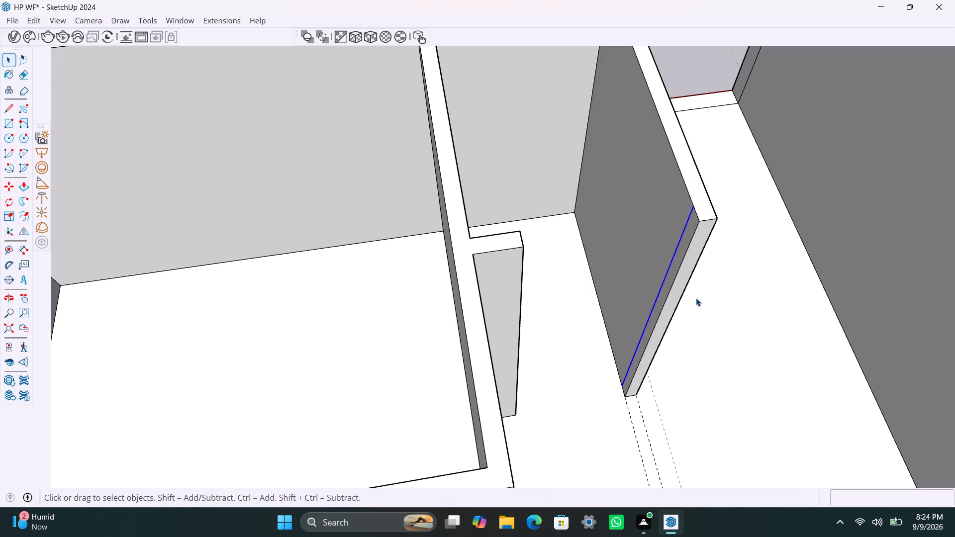
# Extrude the 4.5" strip at the partition's free end 7" toward the 1' stub.
pyautogui.scroll(3, 688, 277)
pyautogui.click(691, 212)
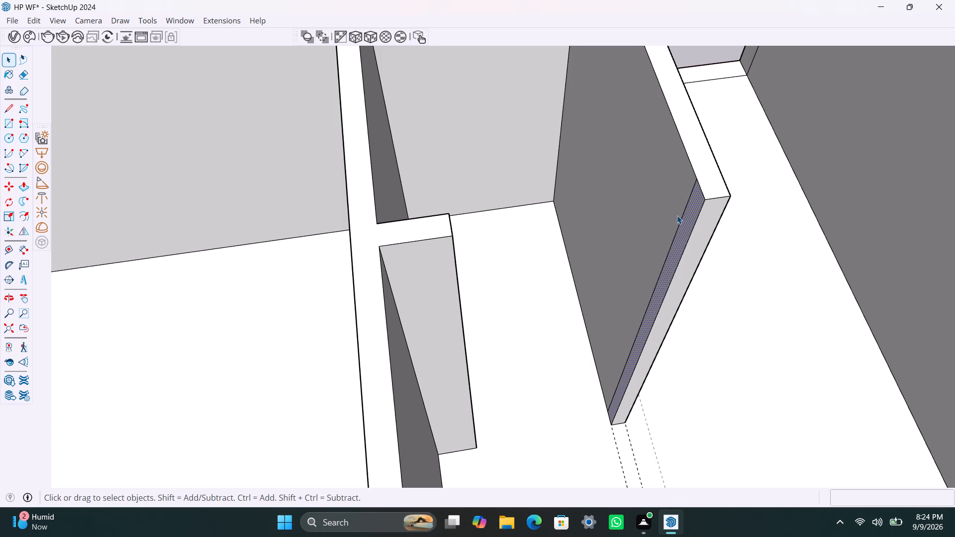
pyautogui.press('p')
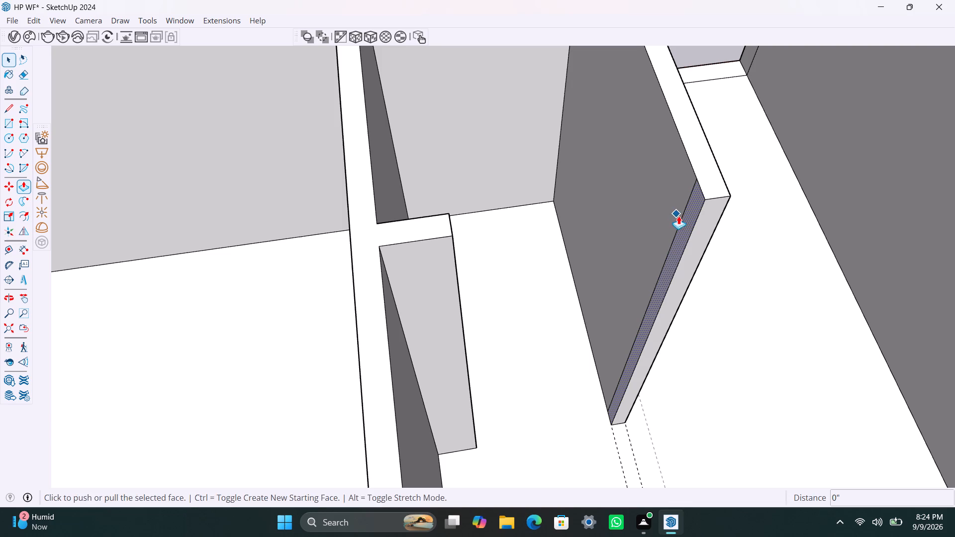
pyautogui.click(685, 224)
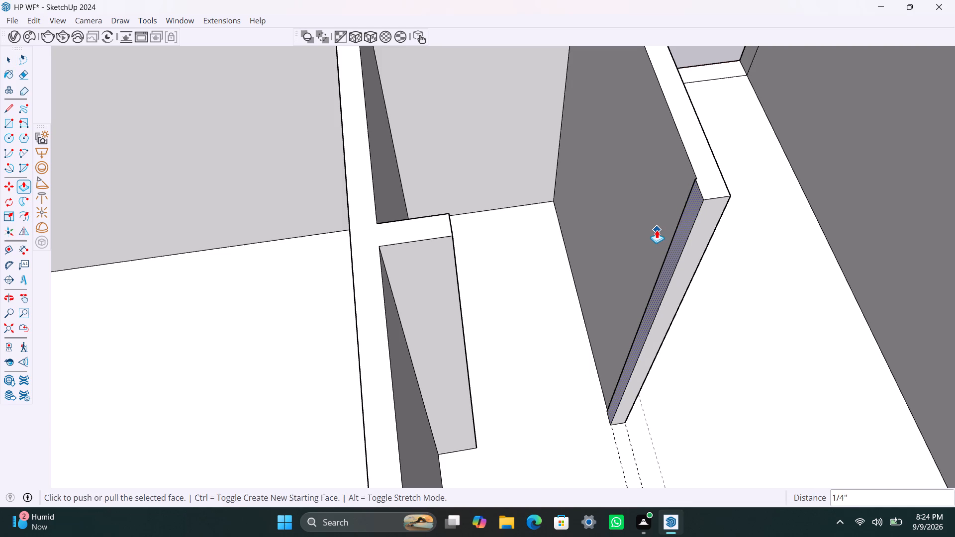
pyautogui.write('7"')
pyautogui.press('Return')
pyautogui.press('space')
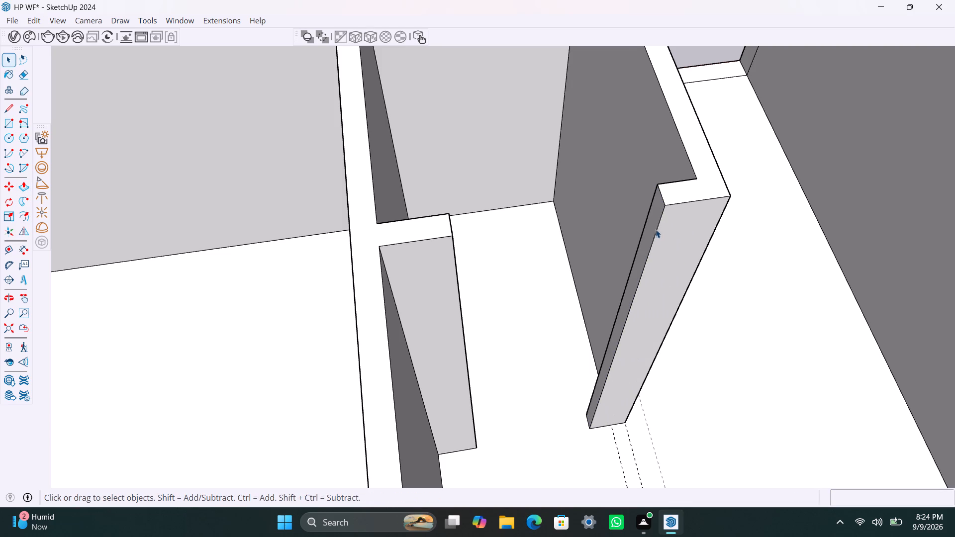
# Copy the short top edge of the 7" stub's end face 3' downward.
pyautogui.click(664, 202)
pyautogui.press('m')
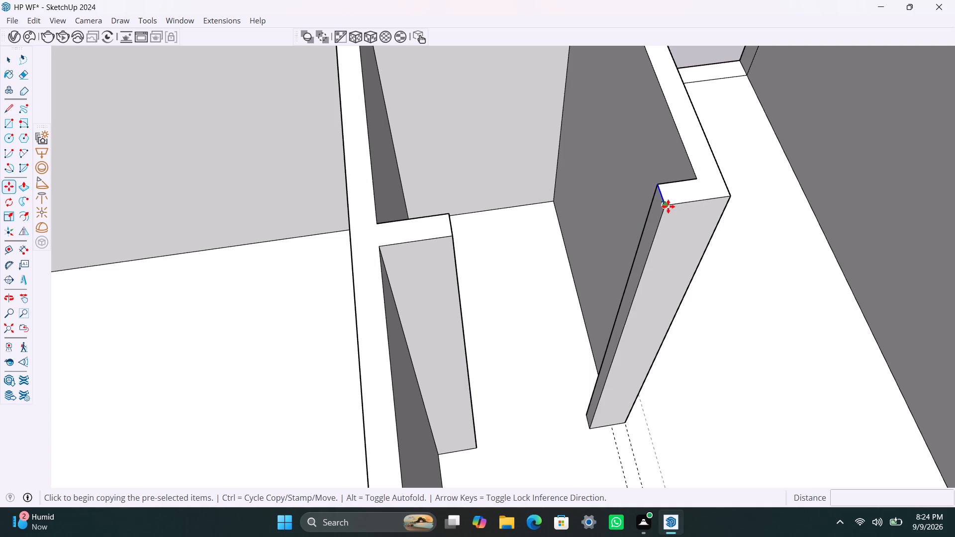
pyautogui.click(668, 206)
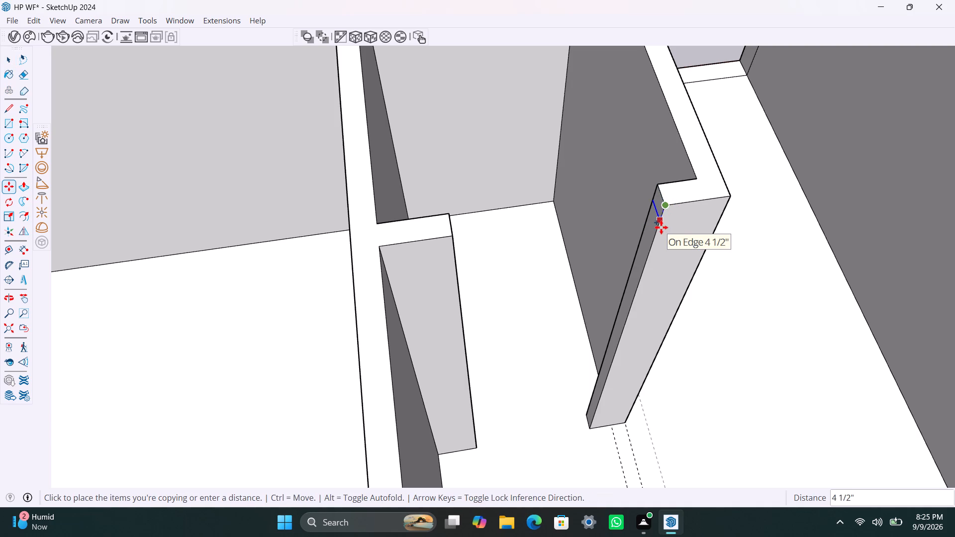
pyautogui.write("3'")
pyautogui.press('Return')
pyautogui.press('space')
# Extrude the upper 3' of the stub's end face across to the 1' stub as a door header, and save the model.
pyautogui.click(653, 233)
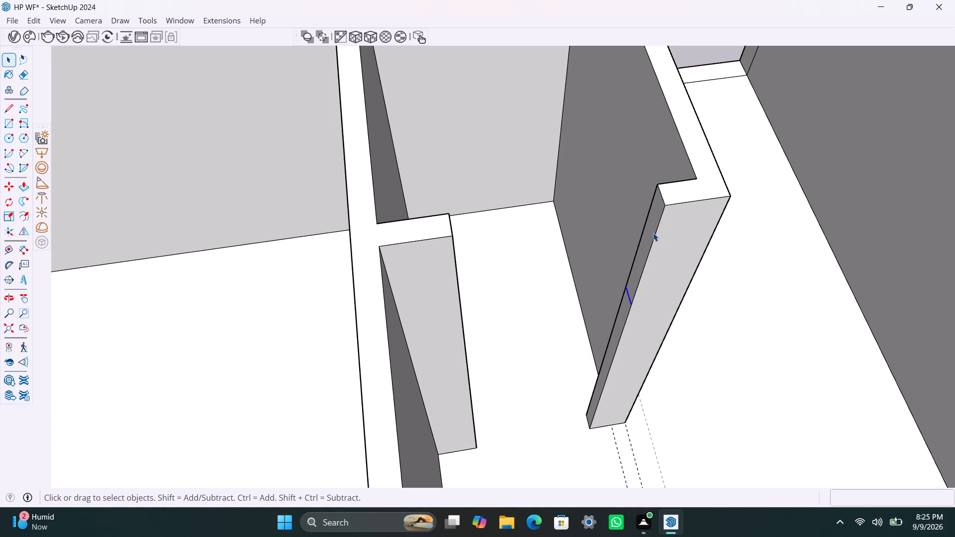
pyautogui.press('p')
pyautogui.moveTo(652, 231); pyautogui.dragTo(616, 234)
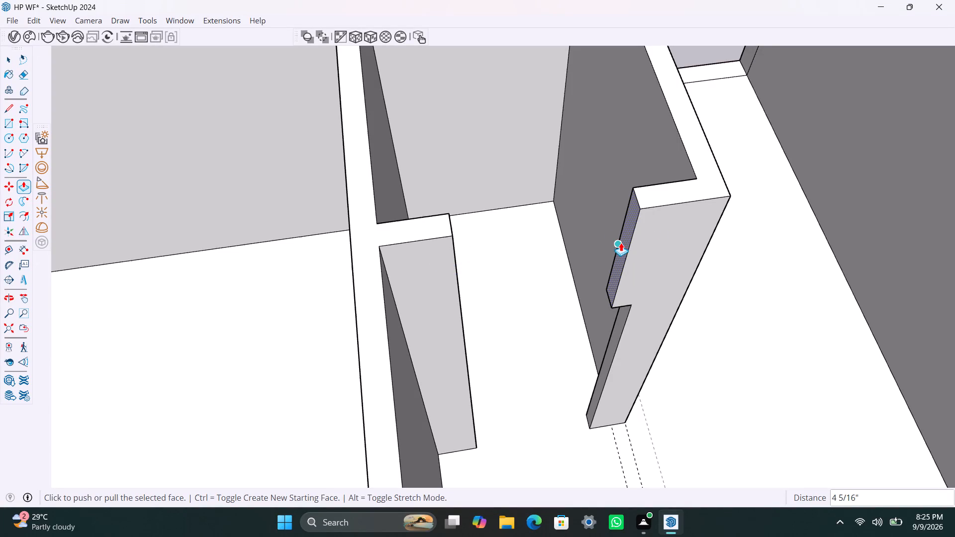
pyautogui.moveTo(621, 243); pyautogui.dragTo(456, 308)
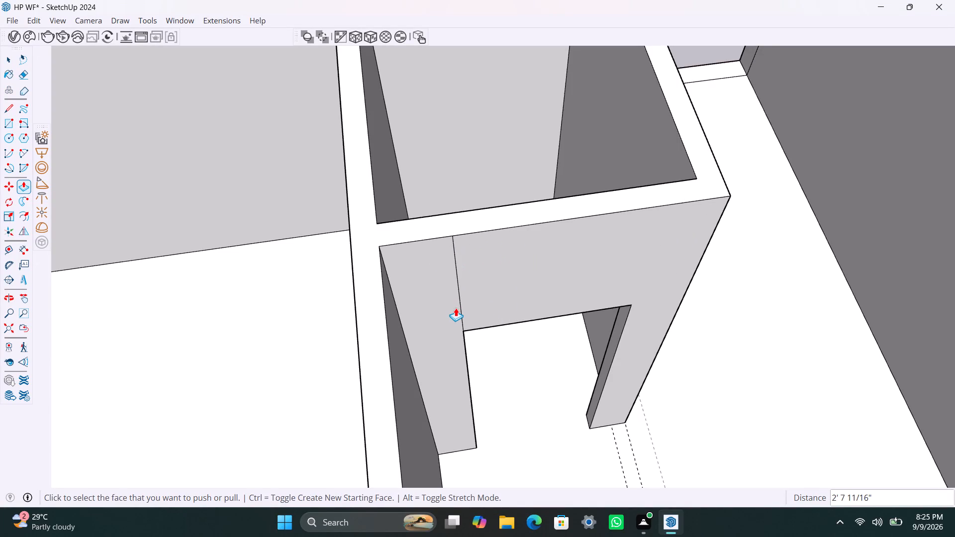
pyautogui.press('space')
pyautogui.hotkey('ctrl', 's')
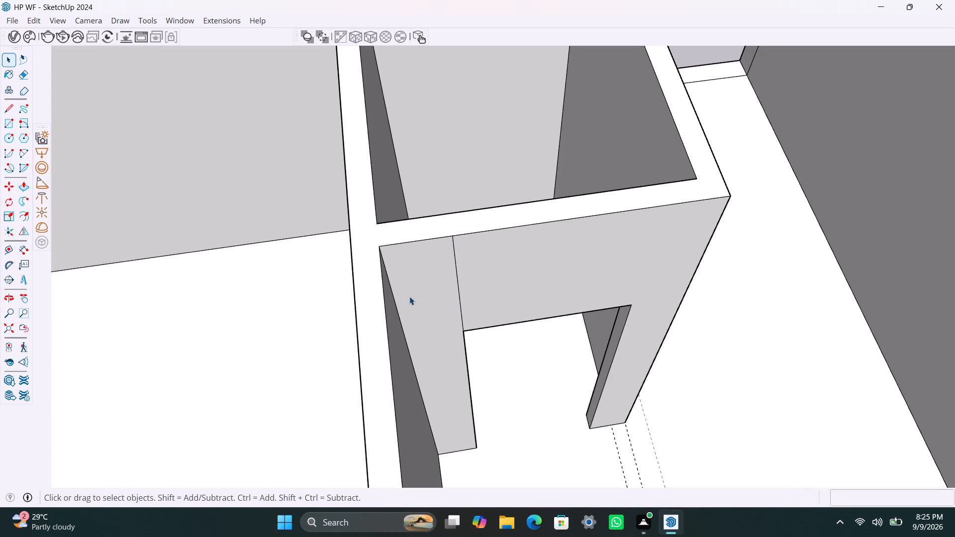
# Examine the whole floor plan from several angles, checking the room layout and door openings, and save the model.
pyautogui.scroll(-4, 662, 227)
pyautogui.scroll(-12, 603, 173)
pyautogui.moveTo(676, 230); pyautogui.dragTo(520, 220, button='middle')
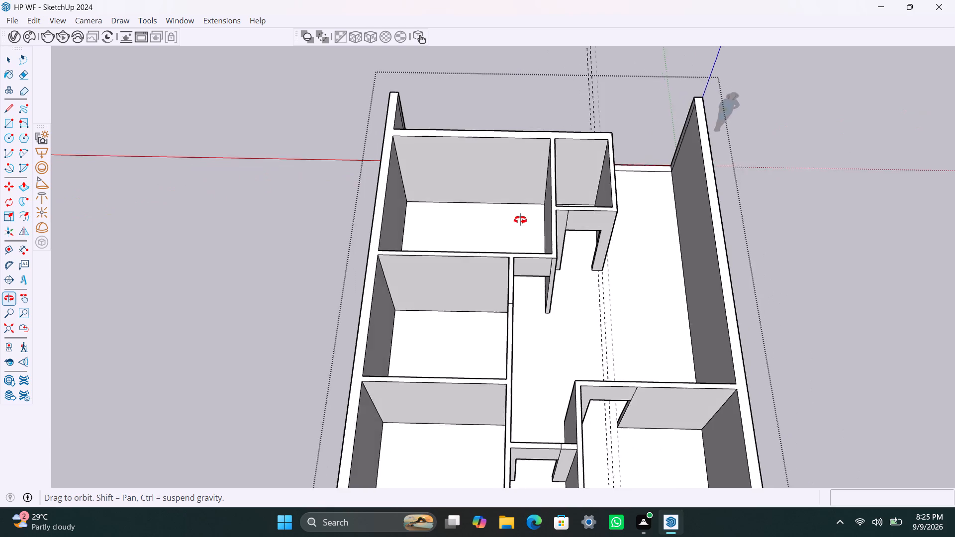
pyautogui.moveTo(520, 220); pyautogui.dragTo(447, 216, button='middle')
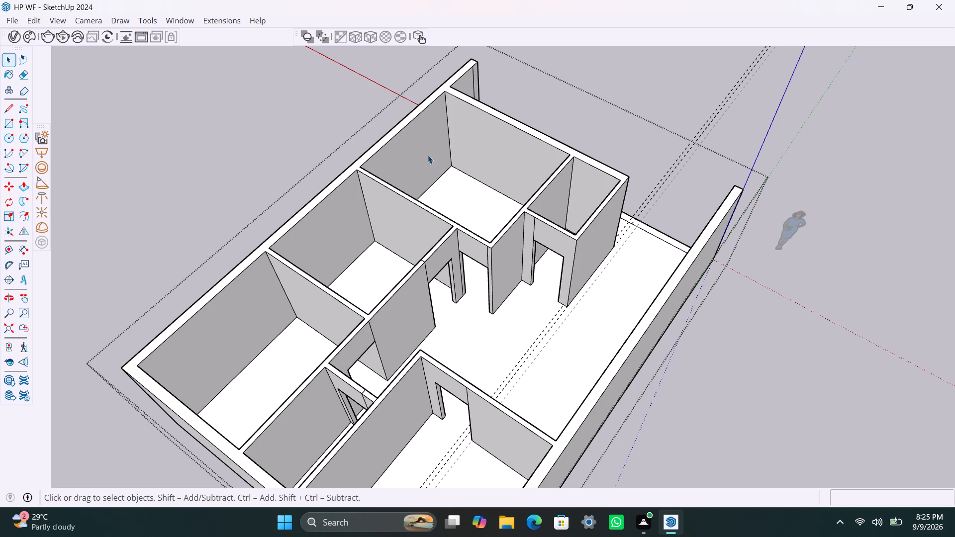
pyautogui.scroll(-6, 577, 103)
pyautogui.moveTo(654, 300); pyautogui.dragTo(89, 341, button='middle')
pyautogui.scroll(-2, 459, 380)
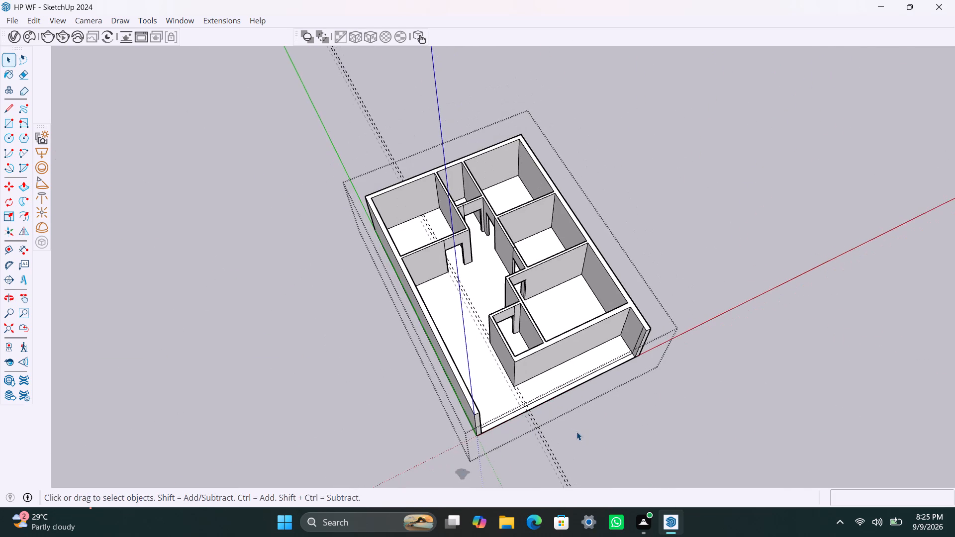
pyautogui.moveTo(573, 432); pyautogui.dragTo(437, 426, button='middle')
pyautogui.scroll(1, 497, 283)
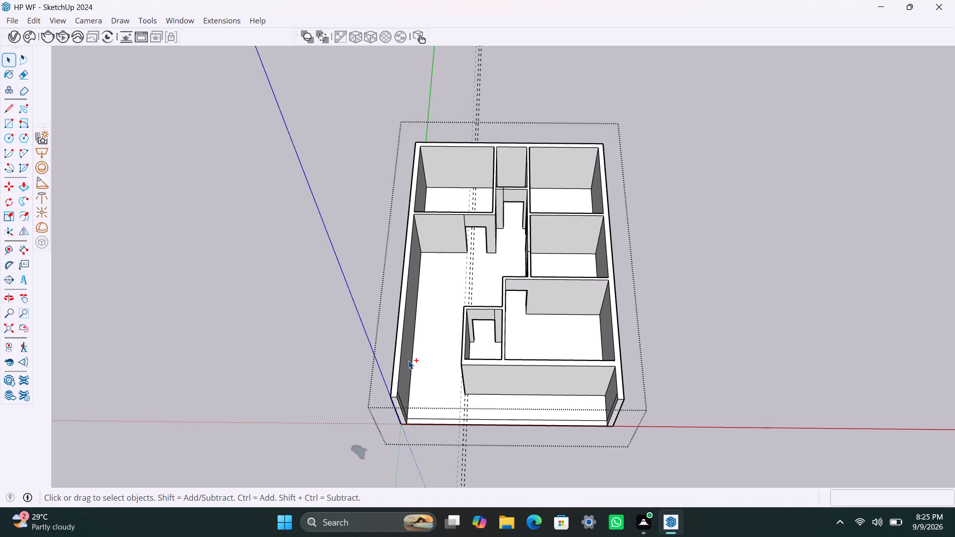
pyautogui.hotkey('ctrl', 's')
pyautogui.scroll(-5, 408, 317)
pyautogui.scroll(3, 483, 286)
pyautogui.scroll(2, 466, 387)
pyautogui.moveTo(484, 257); pyautogui.dragTo(484, 313, button='middle')
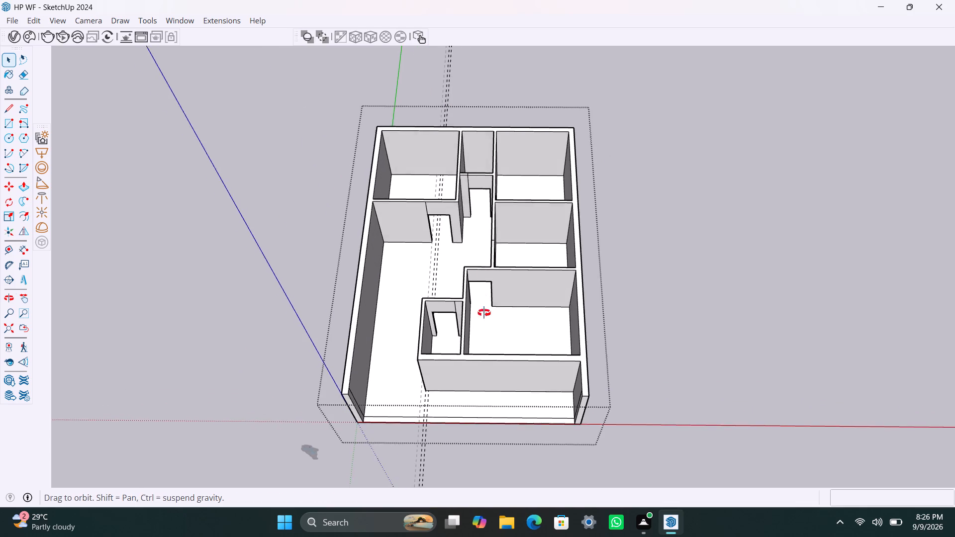
pyautogui.moveTo(484, 313); pyautogui.dragTo(481, 327, button='middle')
pyautogui.scroll(-2, 478, 175)
pyautogui.keyDown('shift'); pyautogui.moveTo(478, 179); pyautogui.dragTo(493, 269, button='middle'); pyautogui.keyUp('shift')
pyautogui.scroll(1, 503, 394)
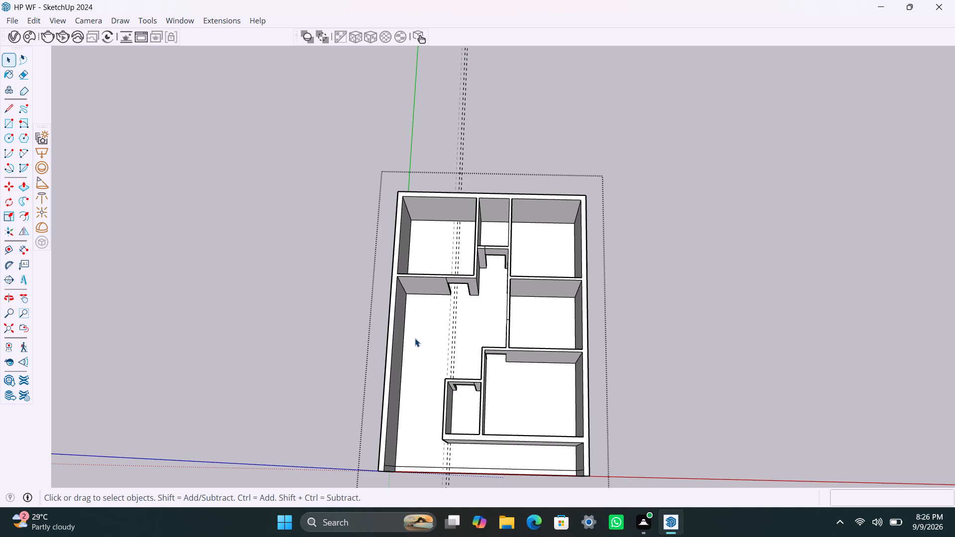
pyautogui.scroll(-3, 443, 442)
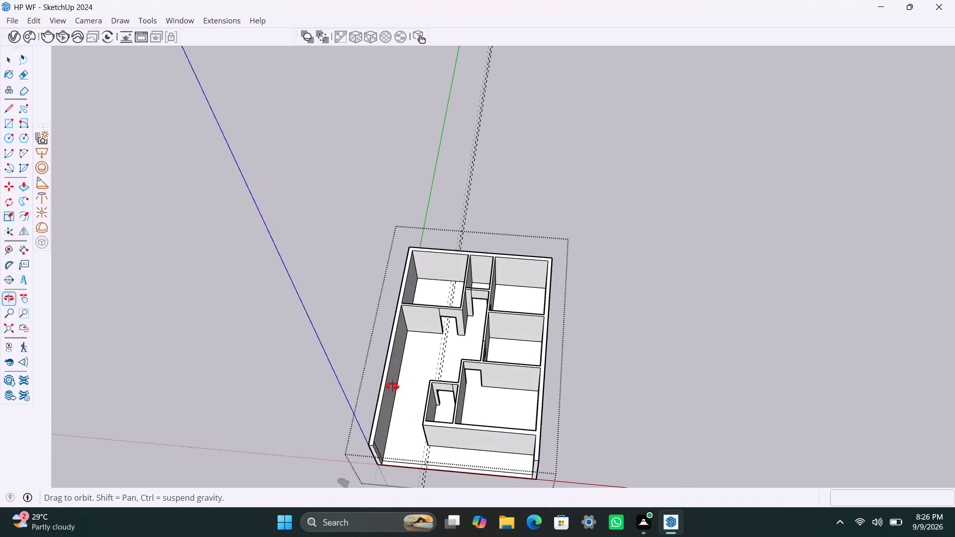
# Delete the vertical line near the front end of the long side wall's inner face beside the open living area.
pyautogui.scroll(6, 338, 411)
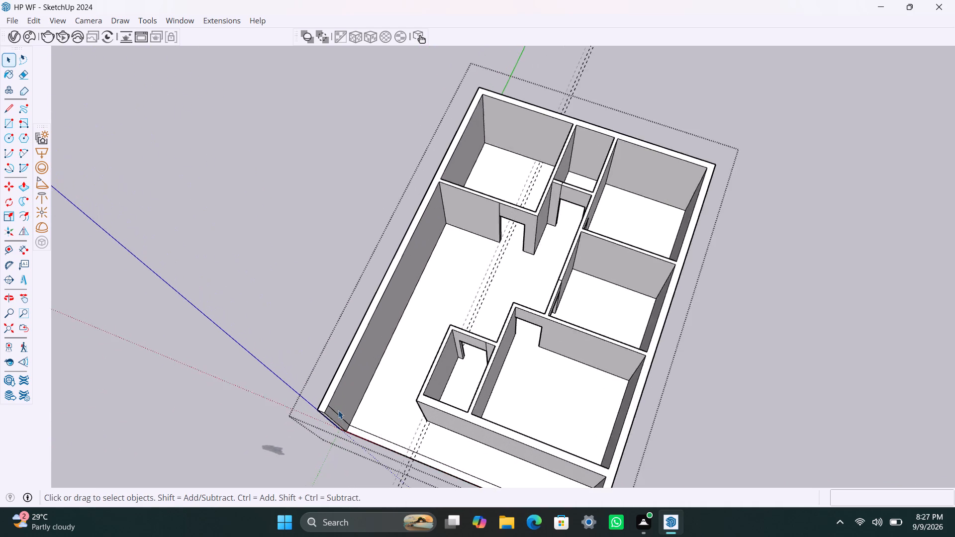
pyautogui.scroll(6, 338, 410)
pyautogui.click(337, 416)
pyautogui.press('Delete')
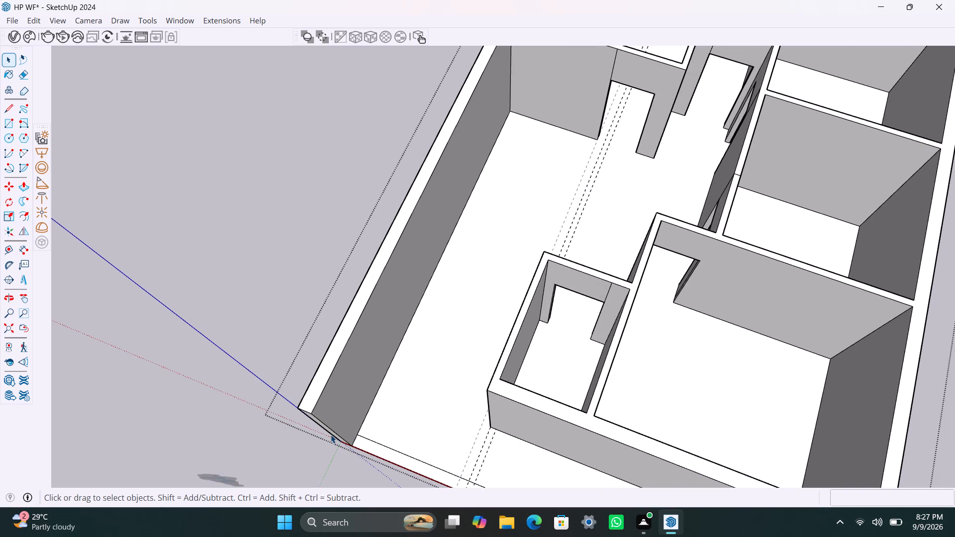
# Copy the vertical edge at the front end of that long side wall 9" rearward along its inner face.
pyautogui.click(326, 424)
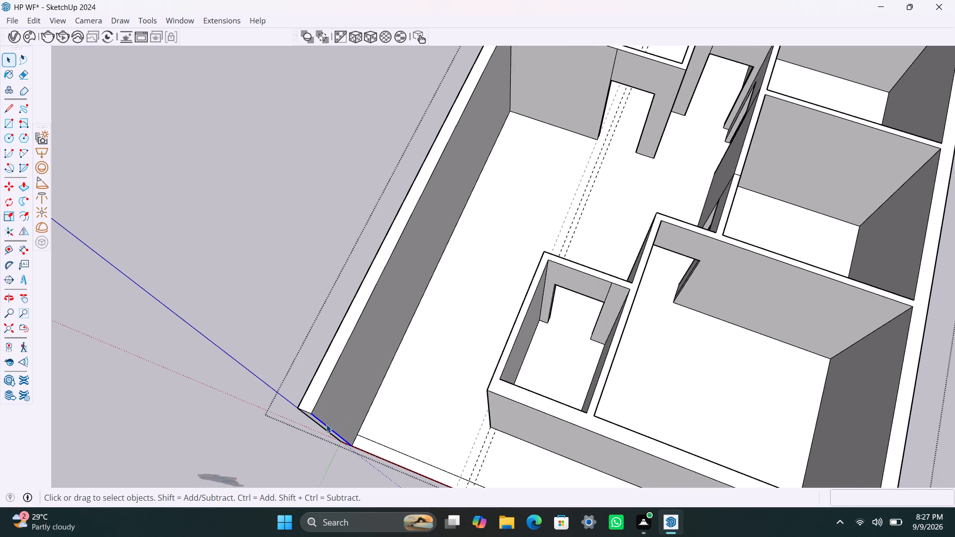
pyautogui.press('m')
pyautogui.click(316, 413)
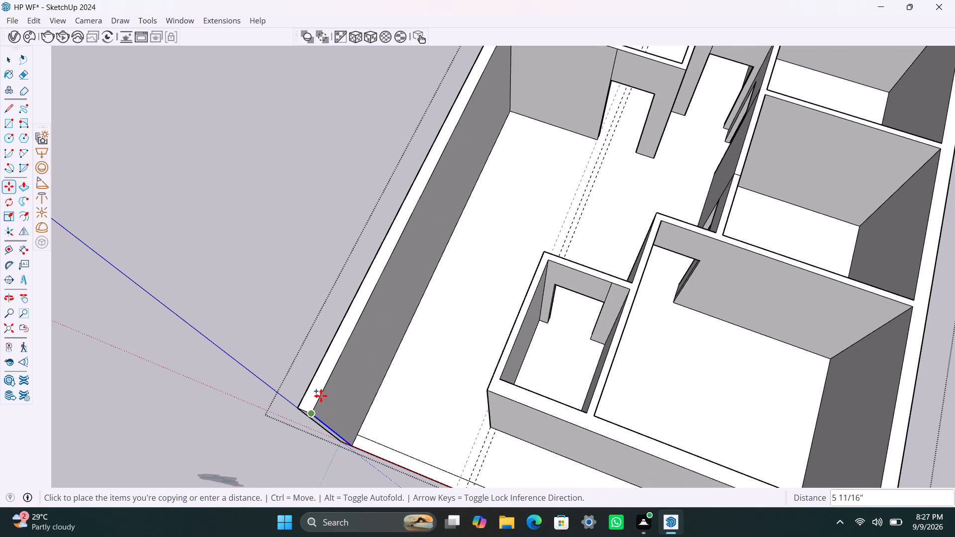
pyautogui.write('9"')
pyautogui.press('Return')
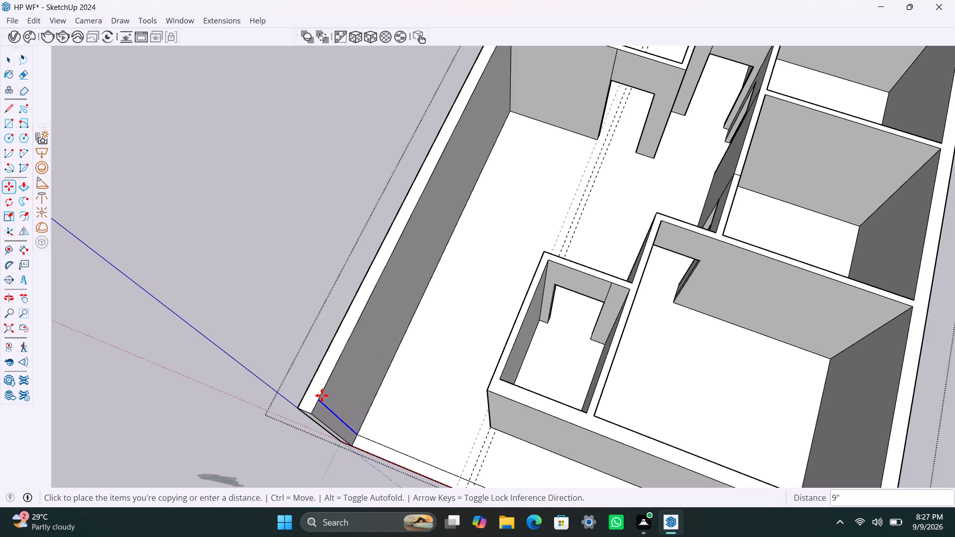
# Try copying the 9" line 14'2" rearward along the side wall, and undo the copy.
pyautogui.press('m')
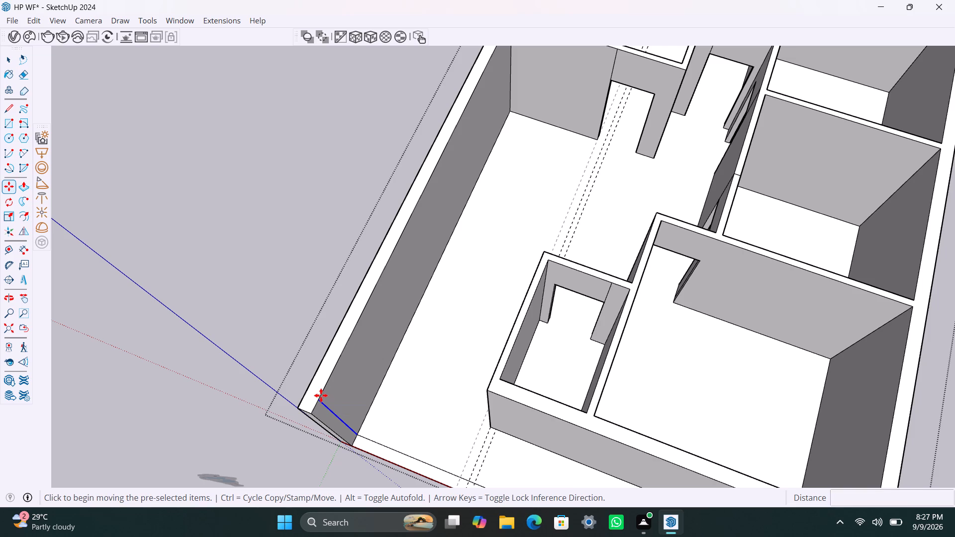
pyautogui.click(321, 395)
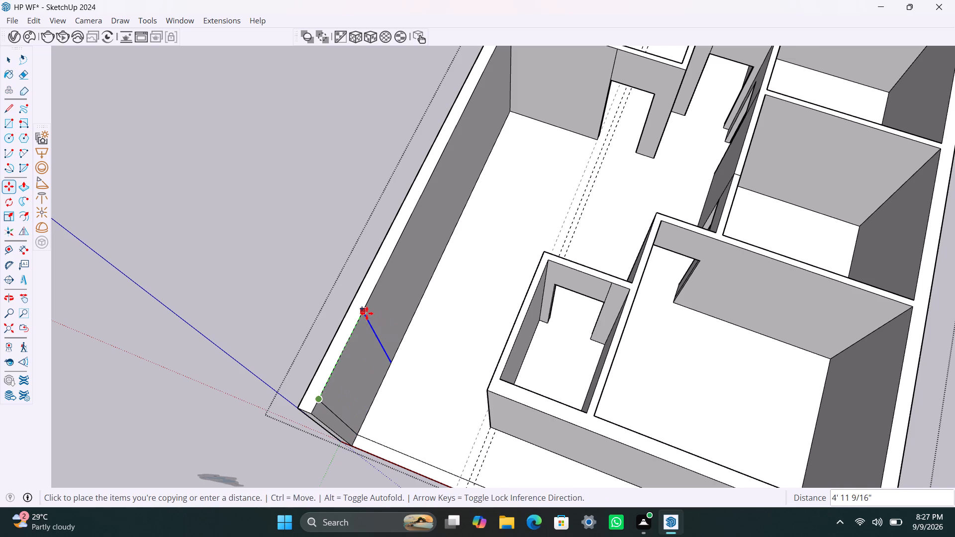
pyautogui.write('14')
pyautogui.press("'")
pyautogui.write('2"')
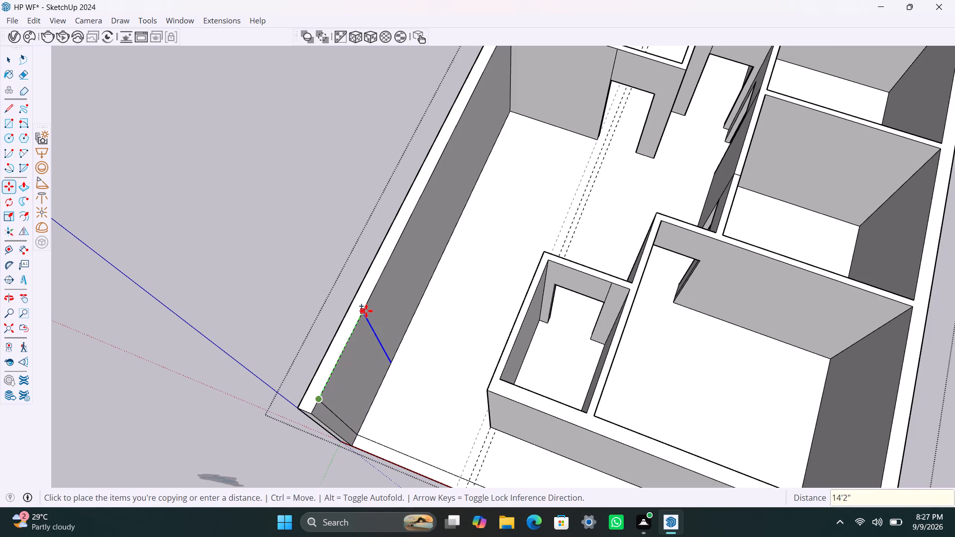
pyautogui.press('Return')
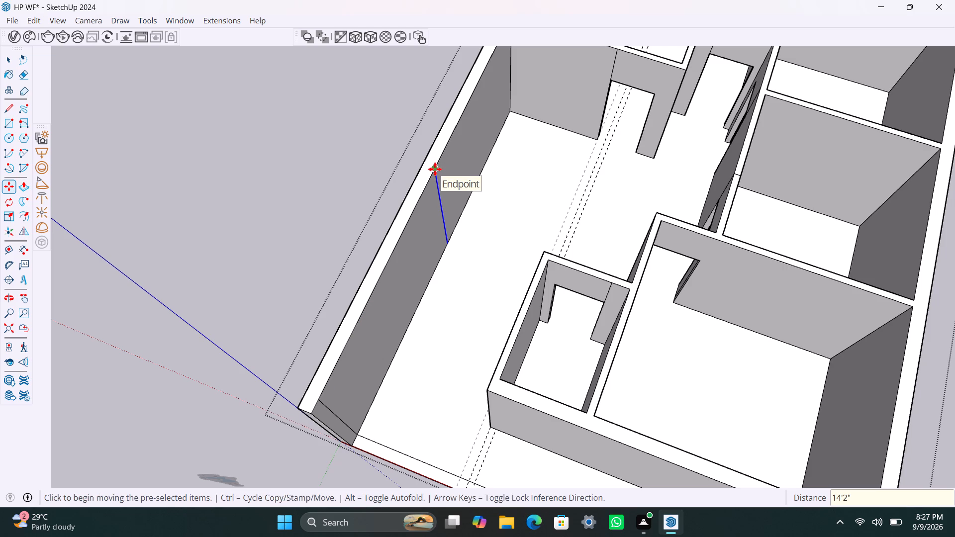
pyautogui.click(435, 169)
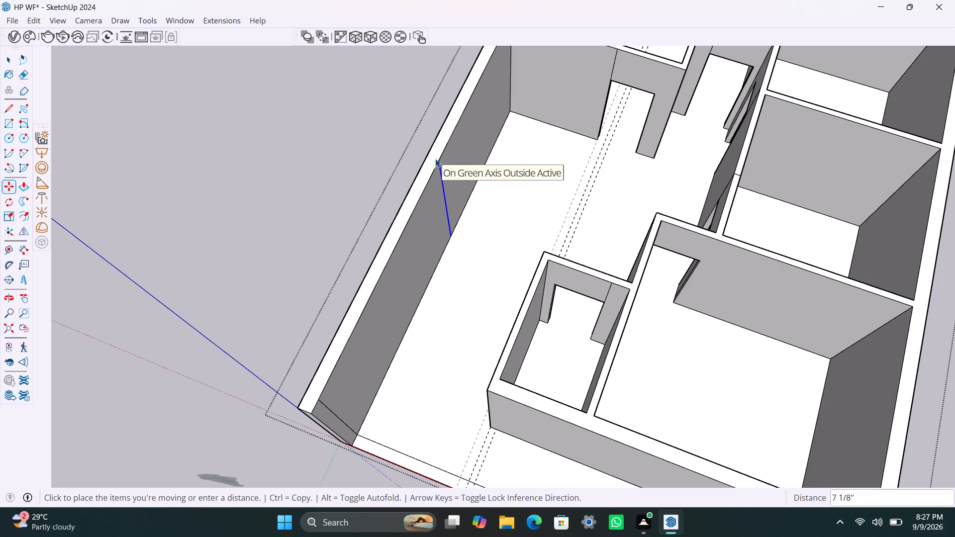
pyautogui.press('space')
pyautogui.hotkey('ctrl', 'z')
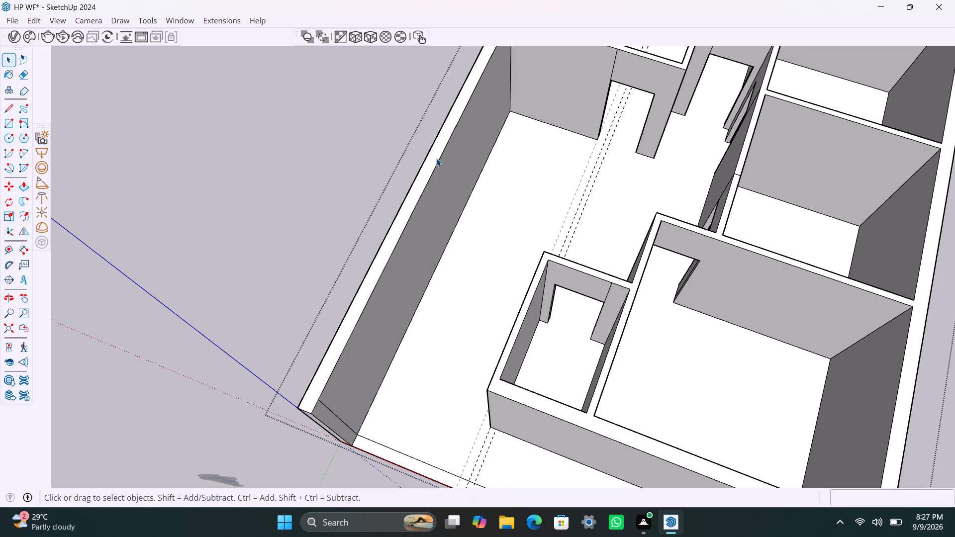
# Copy the 9" line 14'2" rearward along the inner face of the long side wall.
pyautogui.click(334, 414)
pyautogui.press('m')
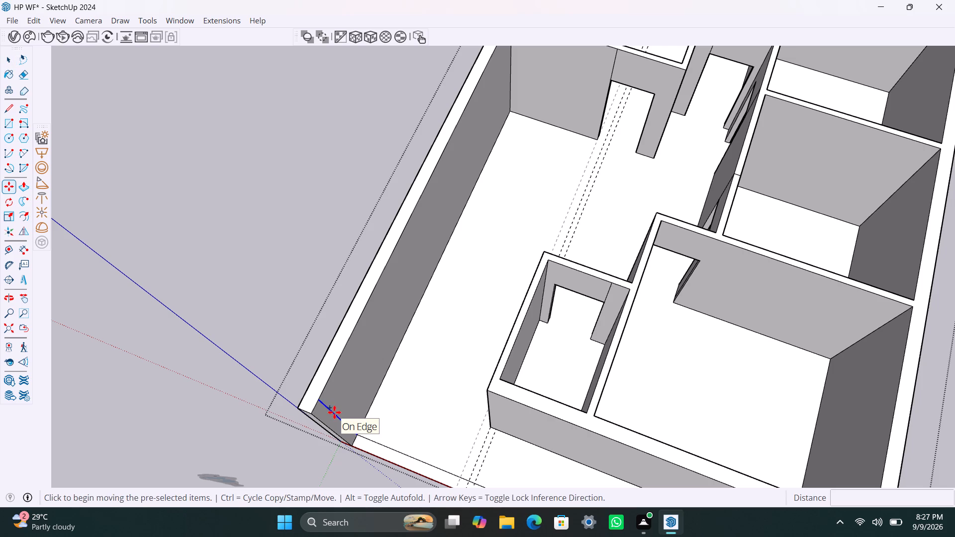
pyautogui.click(323, 398)
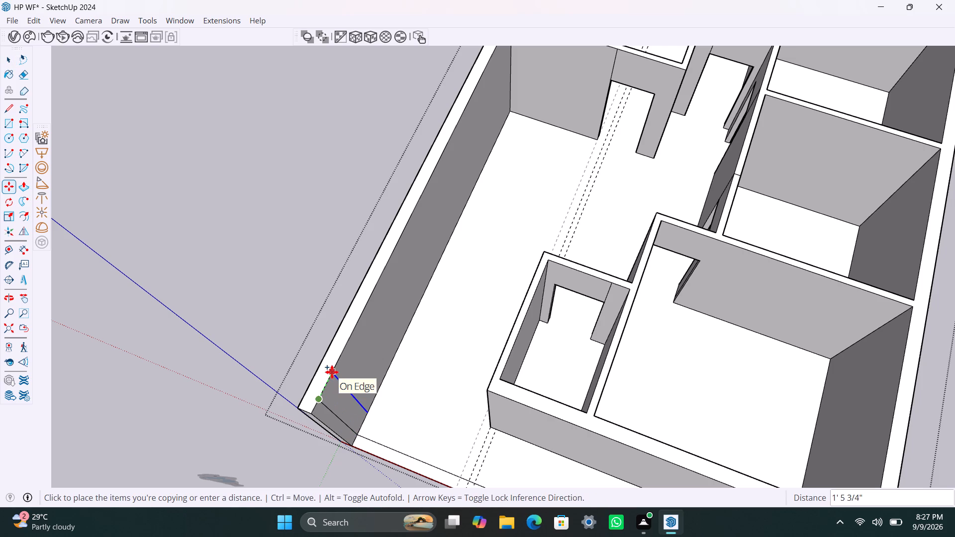
pyautogui.write('14\'2"')
pyautogui.press('Return')
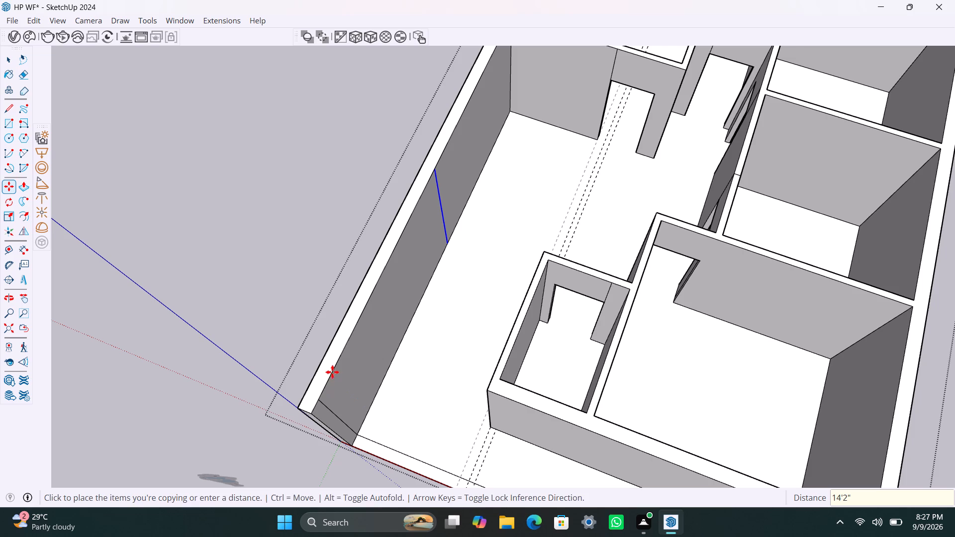
# Copy the 14'2" line another 4.5" rearward to mark the partition thickness on the side wall.
pyautogui.click(435, 171)
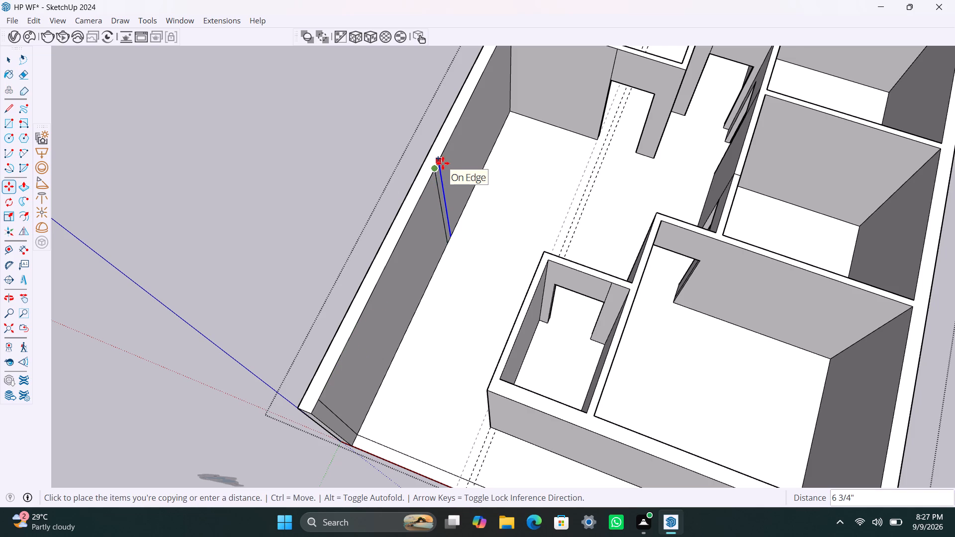
pyautogui.press('4')
pyautogui.write('.5"')
pyautogui.press('Return')
pyautogui.press('space')
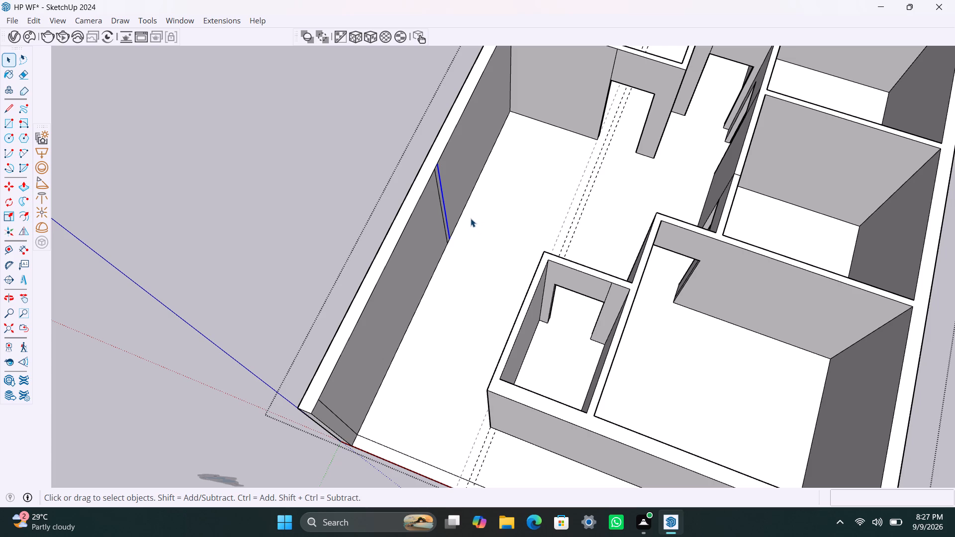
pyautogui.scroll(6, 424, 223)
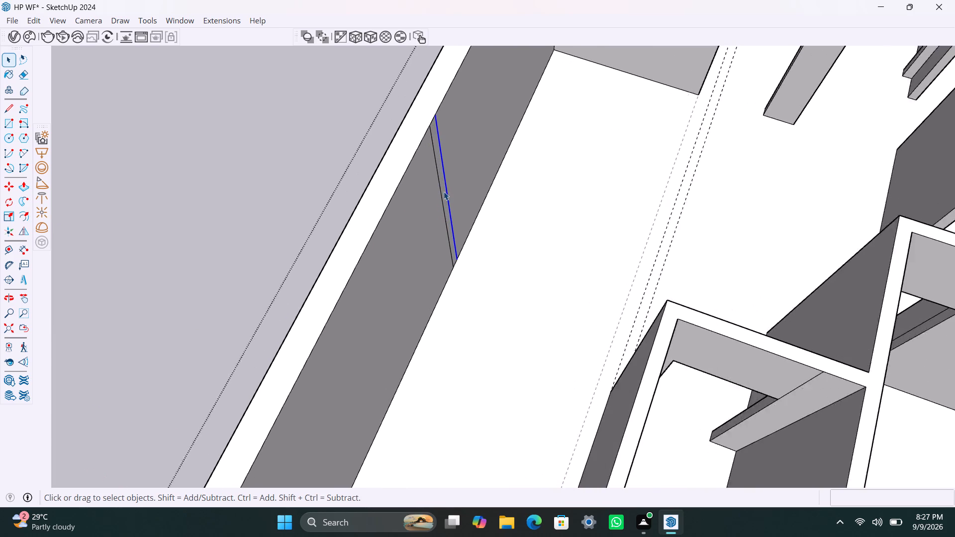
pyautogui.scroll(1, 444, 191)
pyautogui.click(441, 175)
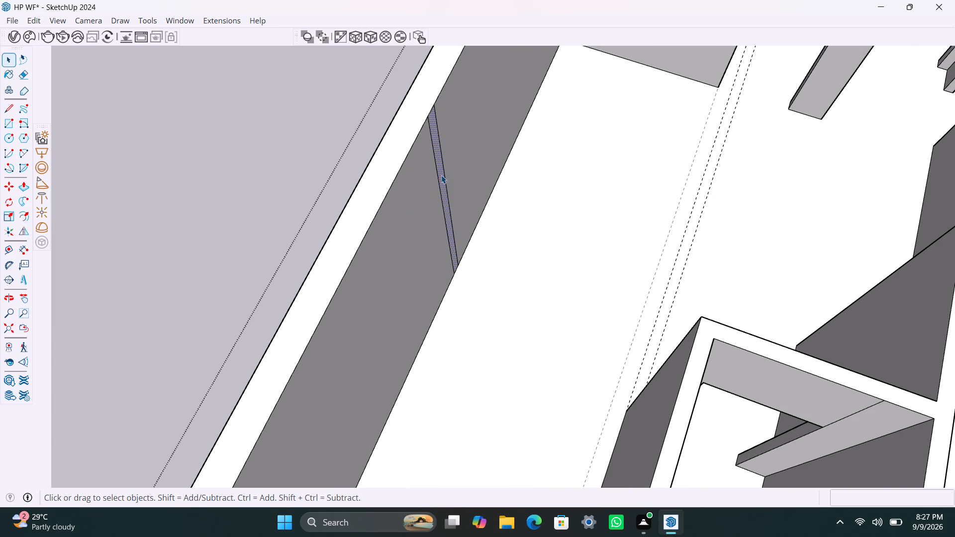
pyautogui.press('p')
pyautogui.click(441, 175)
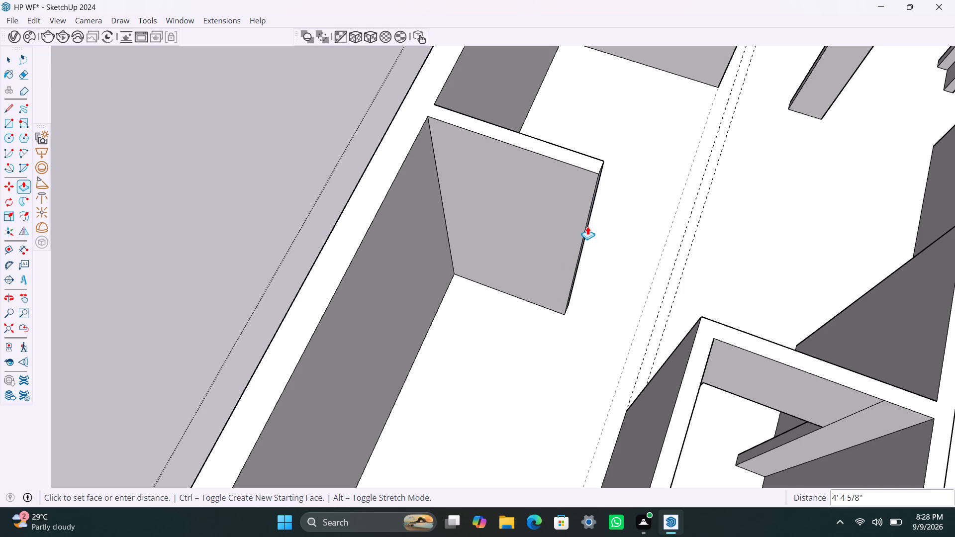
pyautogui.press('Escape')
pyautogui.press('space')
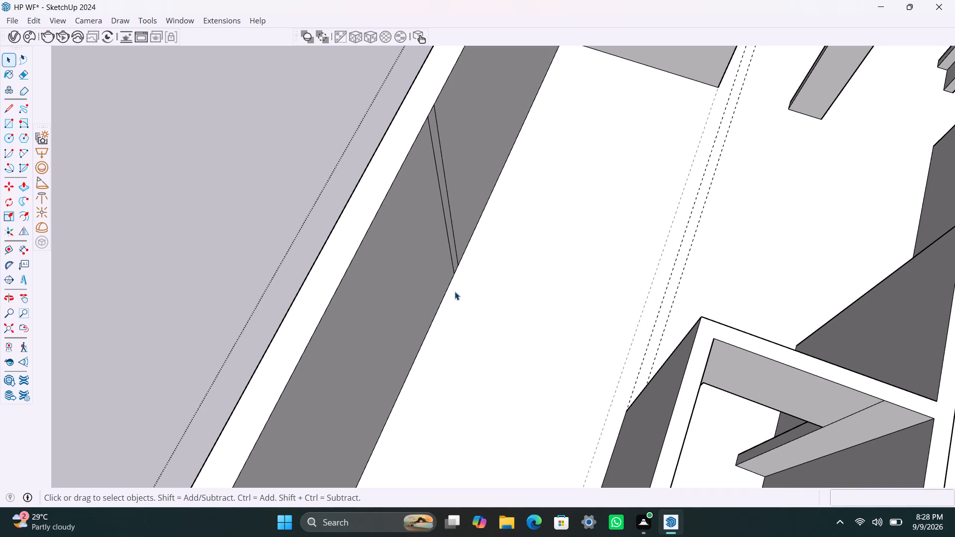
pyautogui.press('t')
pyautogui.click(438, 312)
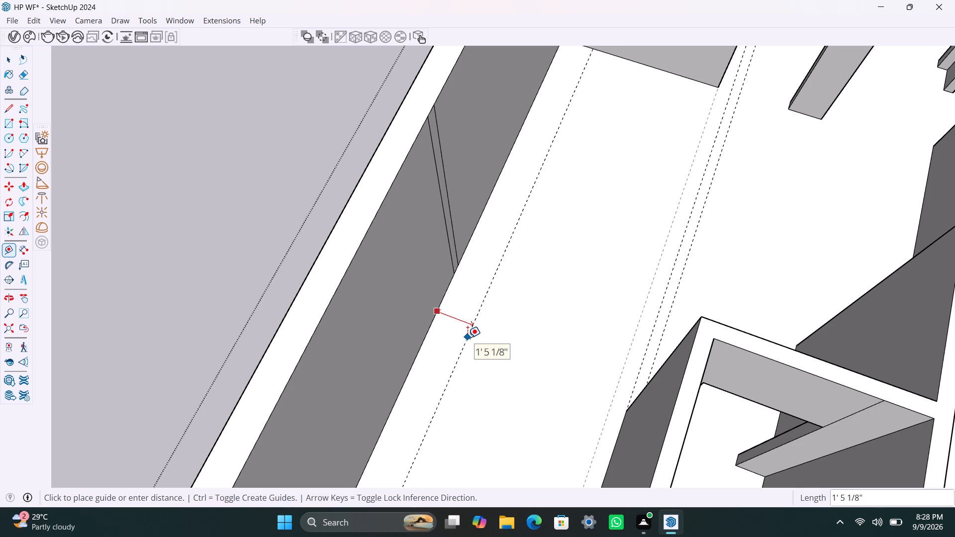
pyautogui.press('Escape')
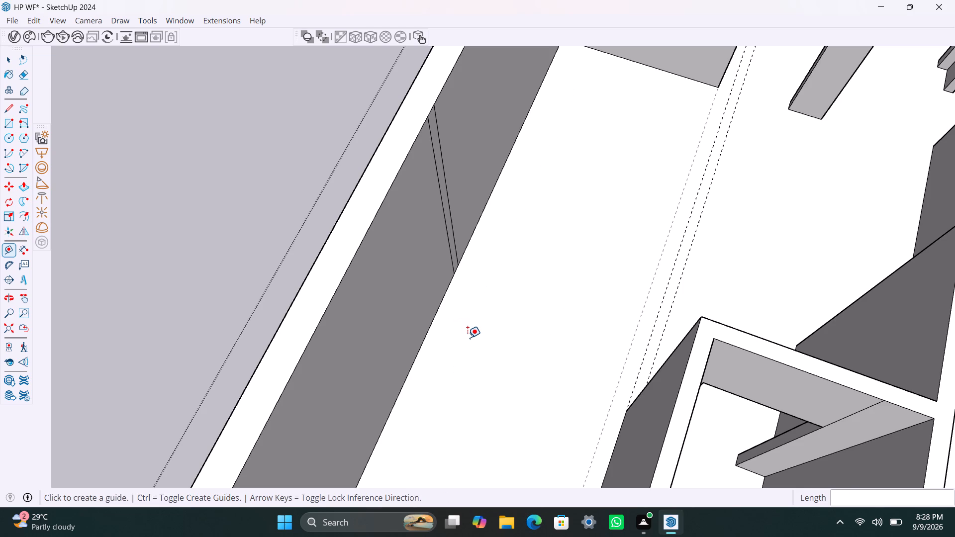
# Copy the outer vertical edge at the small front room's rear corner inward to the guide marking the partition thickness.
pyautogui.scroll(-1, 468, 326)
pyautogui.press('space')
pyautogui.scroll(-9, 468, 308)
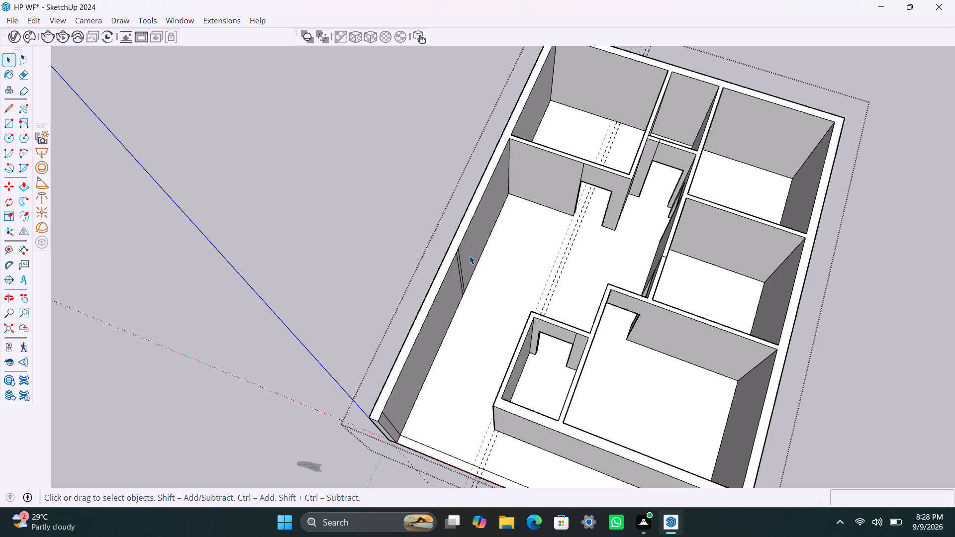
pyautogui.scroll(-3, 466, 162)
pyautogui.scroll(2, 486, 268)
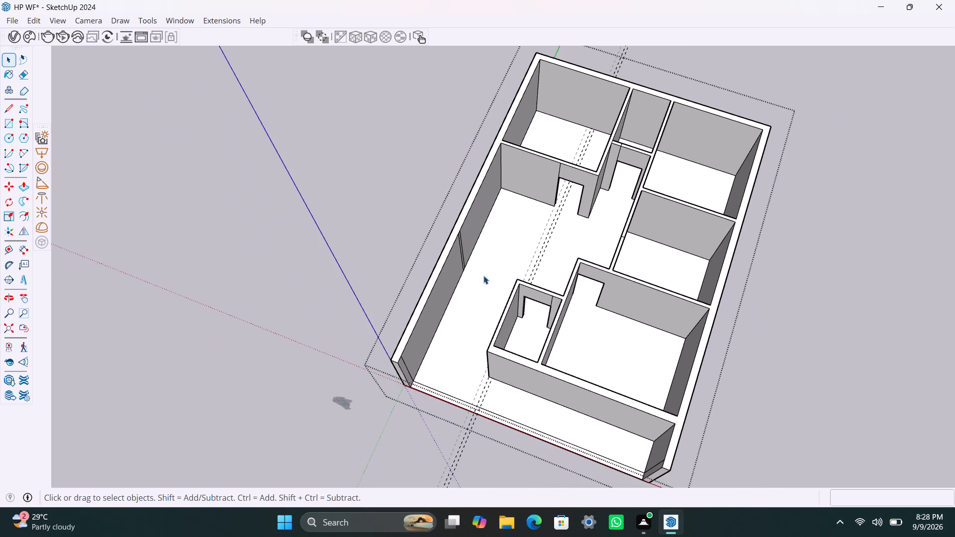
pyautogui.scroll(1, 512, 292)
pyautogui.moveTo(655, 327); pyautogui.dragTo(483, 373, button='middle')
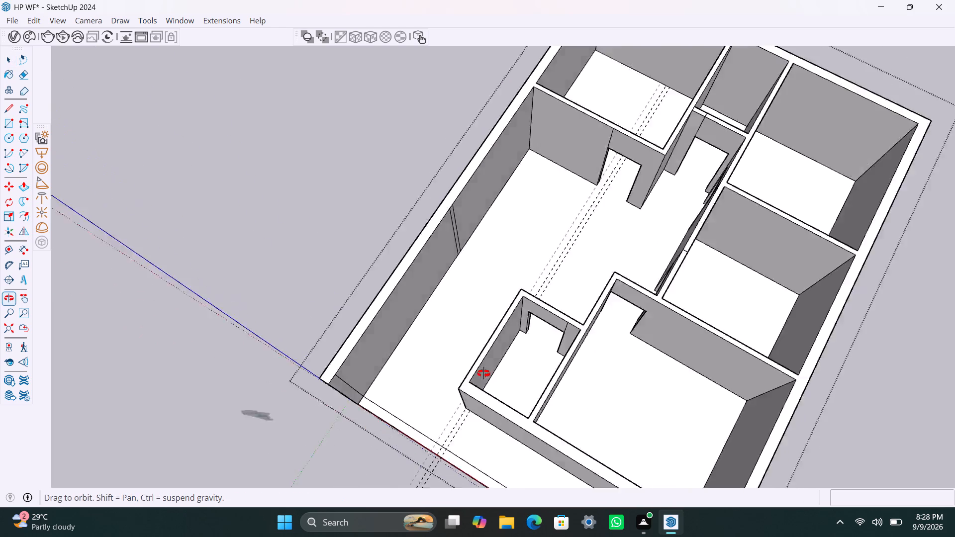
pyautogui.moveTo(483, 373); pyautogui.dragTo(5, 283, button='middle')
pyautogui.scroll(2, 492, 312)
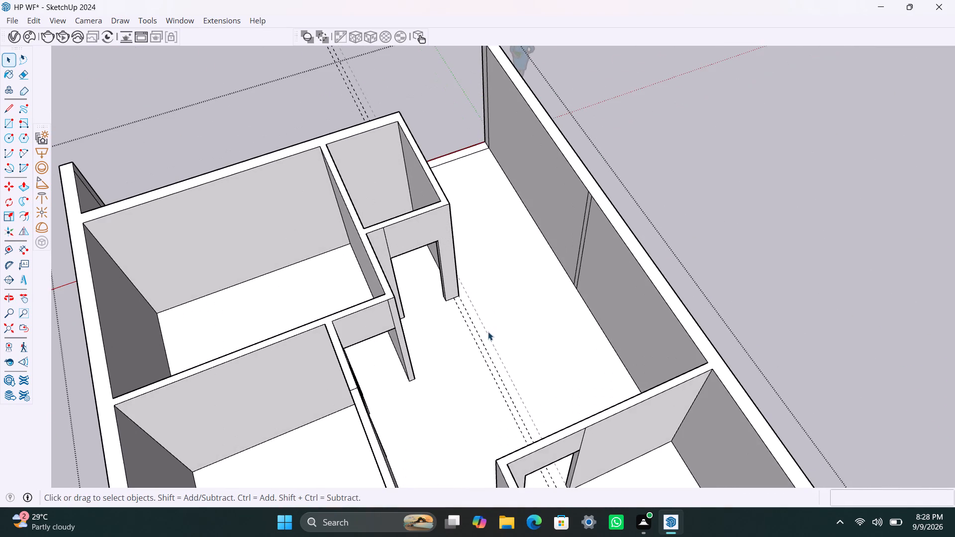
pyautogui.moveTo(400, 334); pyautogui.dragTo(291, 322, button='middle')
pyautogui.scroll(4, 432, 258)
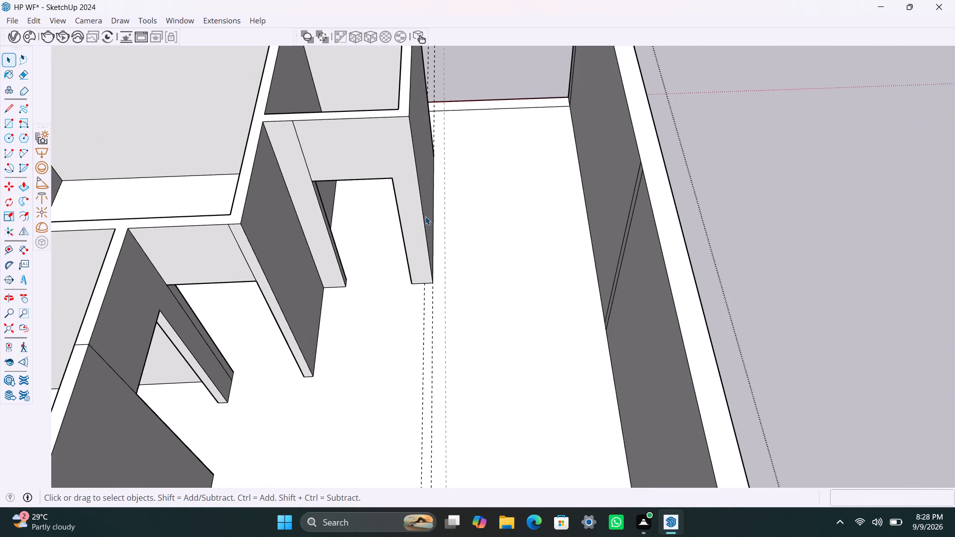
pyautogui.click(425, 227)
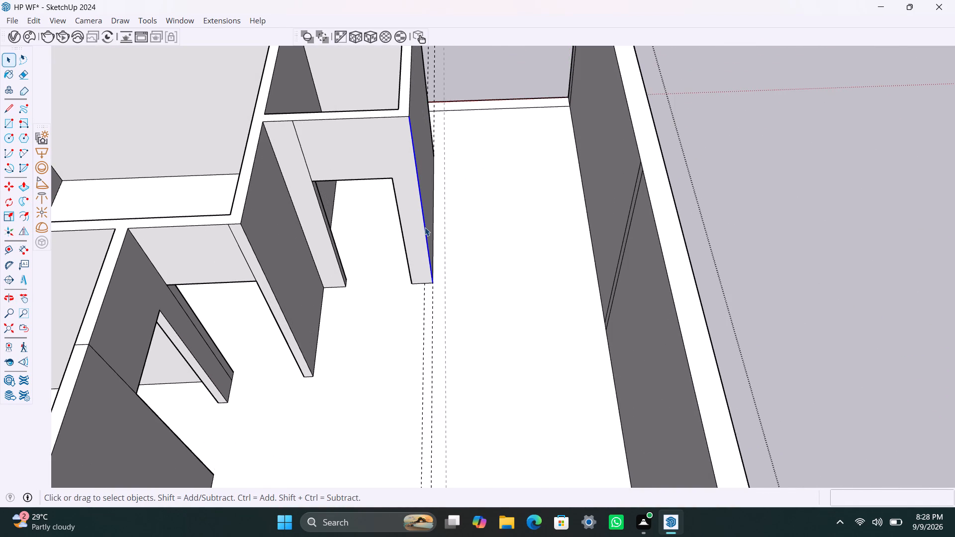
pyautogui.press('m')
pyautogui.click(429, 282)
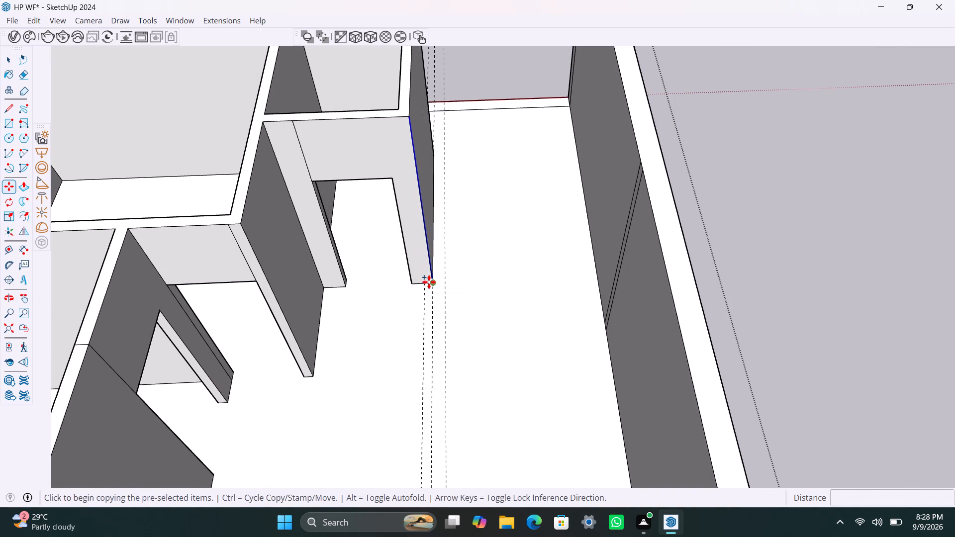
pyautogui.click(425, 285)
pyautogui.press('space')
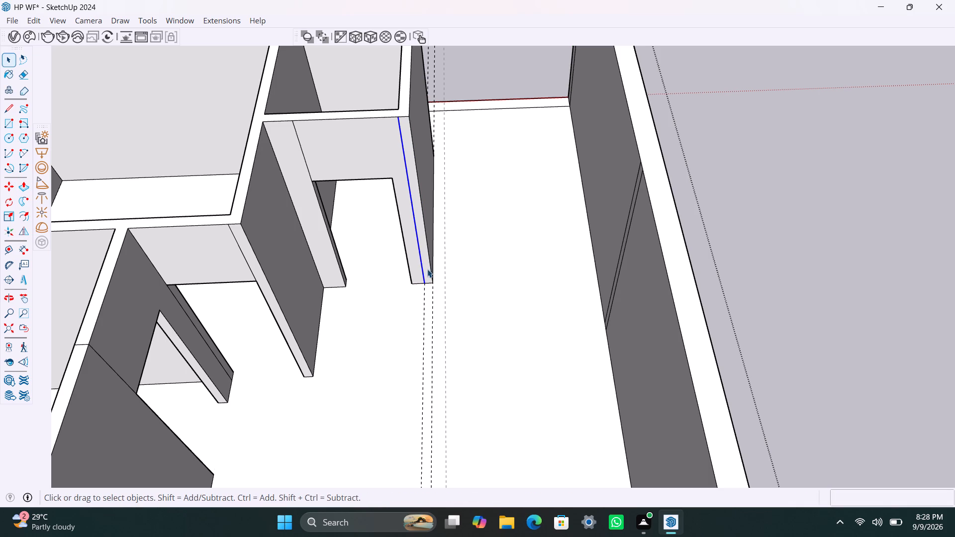
# Push/pull the resulting narrow strip rearward about 2'8" to line up with the partition mark on the long side wall.
pyautogui.click(427, 269)
pyautogui.press('p')
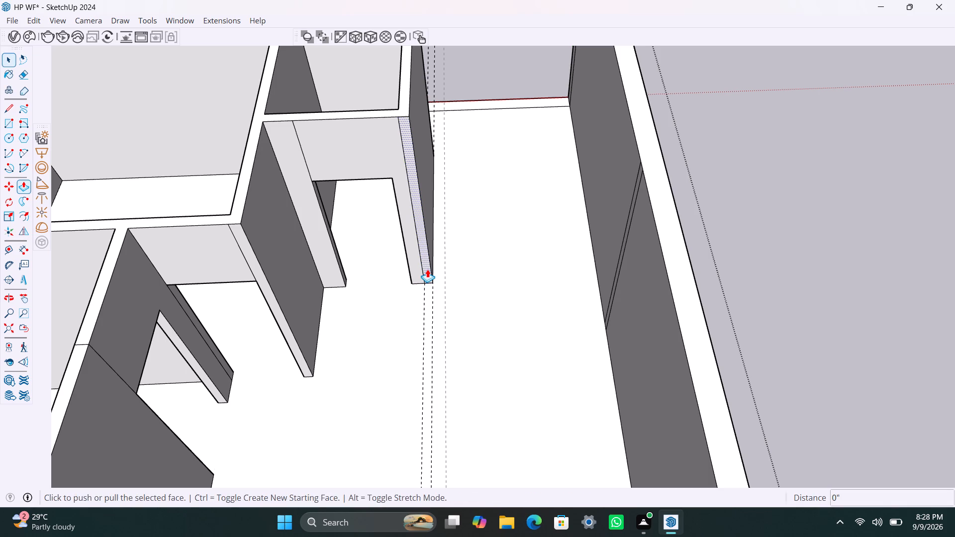
pyautogui.moveTo(427, 269); pyautogui.dragTo(426, 277)
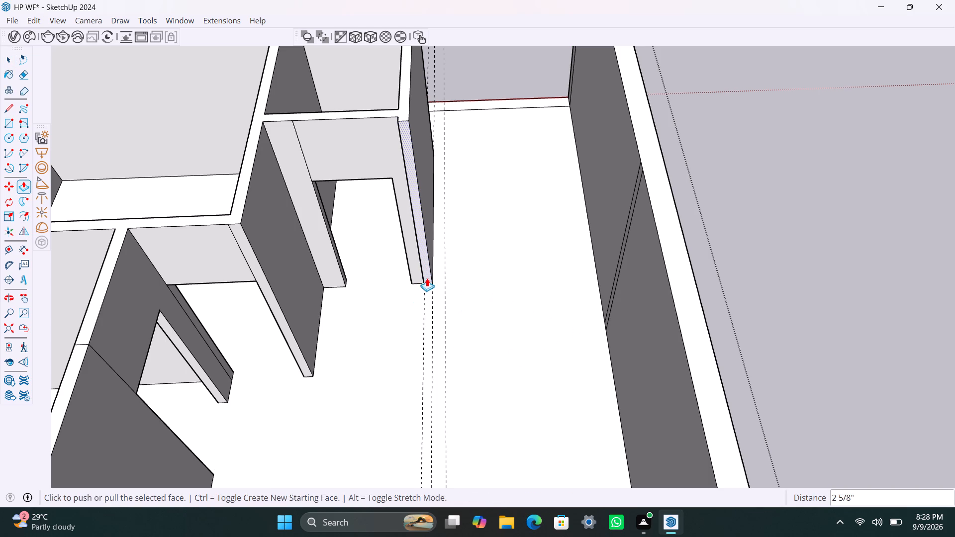
pyautogui.moveTo(427, 277); pyautogui.dragTo(610, 311)
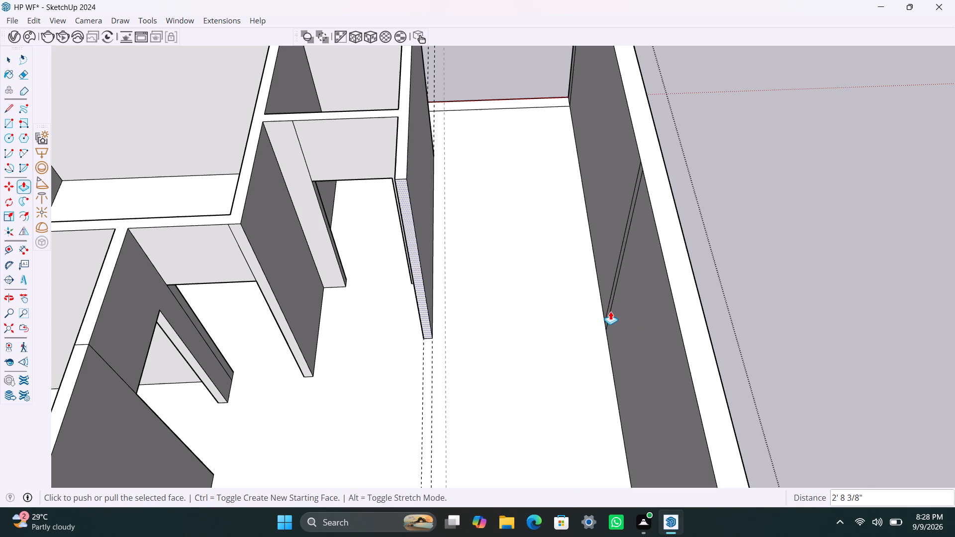
pyautogui.press('space')
pyautogui.scroll(-2, 433, 319)
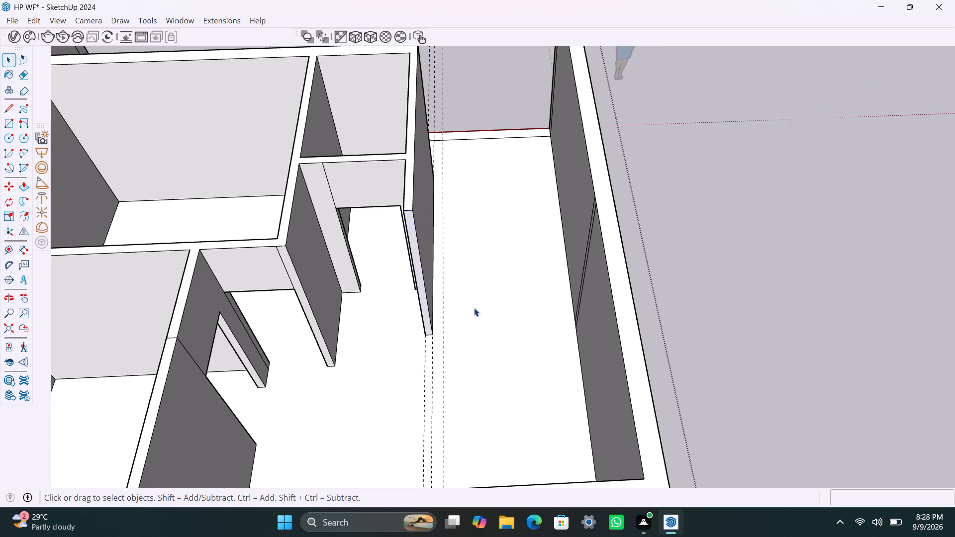
pyautogui.scroll(-2, 453, 302)
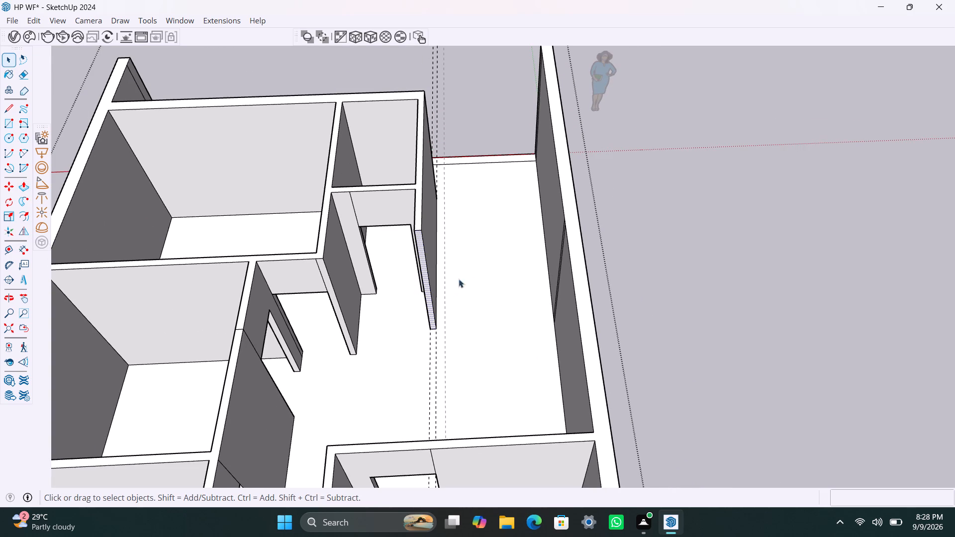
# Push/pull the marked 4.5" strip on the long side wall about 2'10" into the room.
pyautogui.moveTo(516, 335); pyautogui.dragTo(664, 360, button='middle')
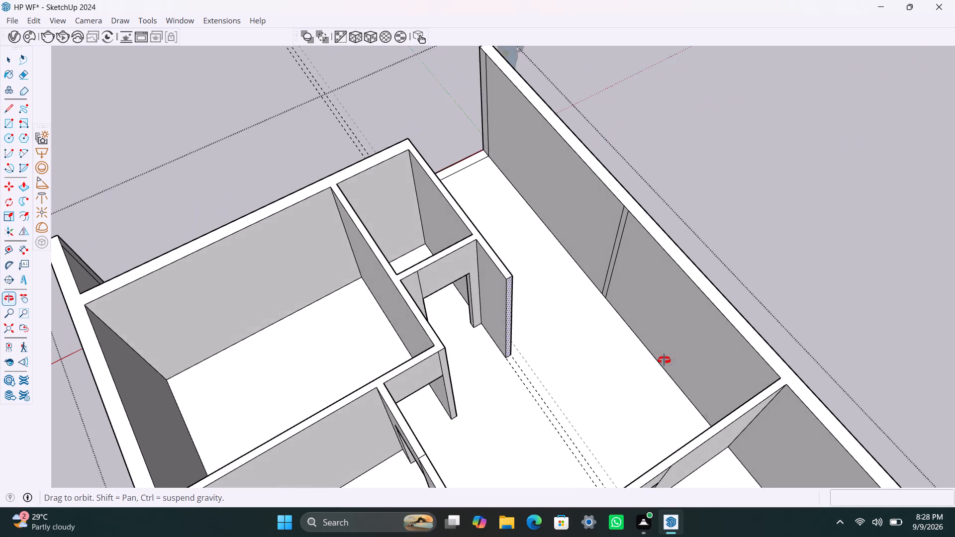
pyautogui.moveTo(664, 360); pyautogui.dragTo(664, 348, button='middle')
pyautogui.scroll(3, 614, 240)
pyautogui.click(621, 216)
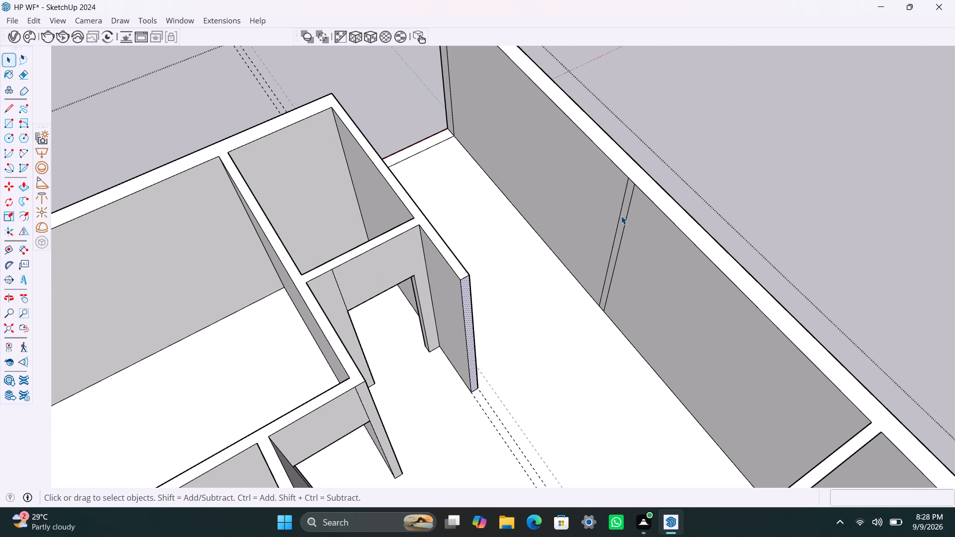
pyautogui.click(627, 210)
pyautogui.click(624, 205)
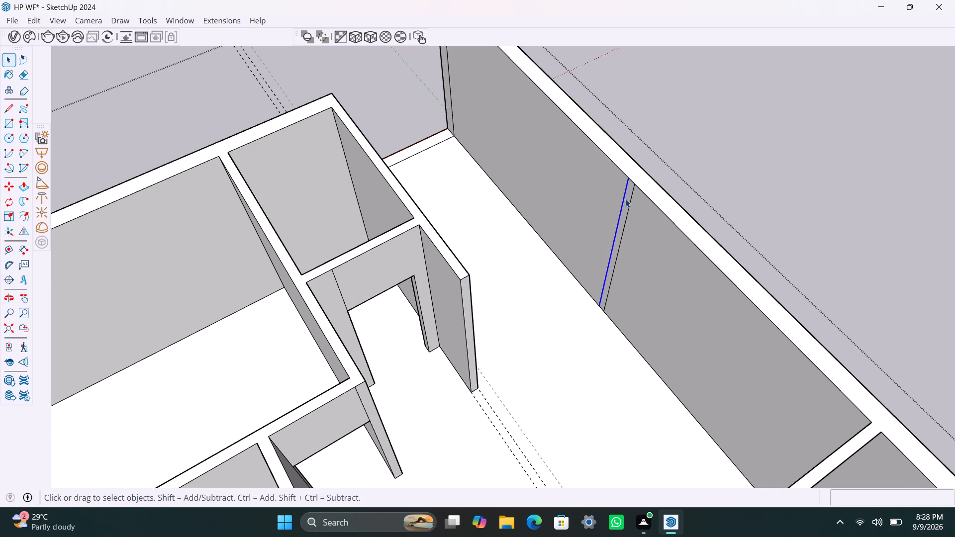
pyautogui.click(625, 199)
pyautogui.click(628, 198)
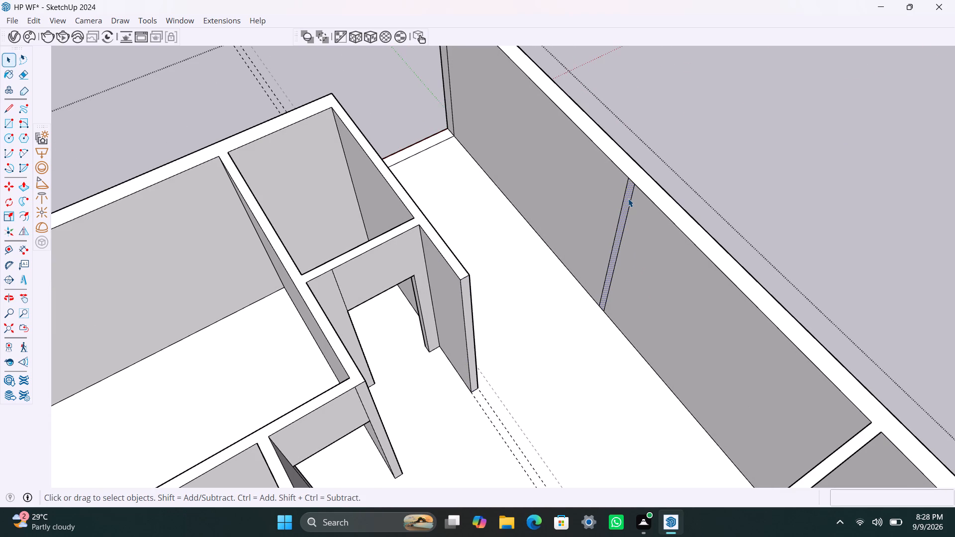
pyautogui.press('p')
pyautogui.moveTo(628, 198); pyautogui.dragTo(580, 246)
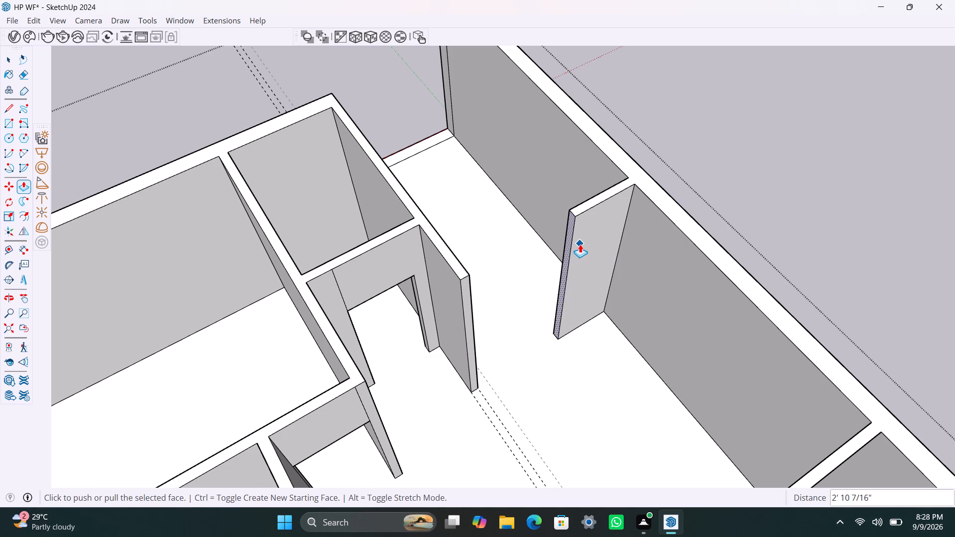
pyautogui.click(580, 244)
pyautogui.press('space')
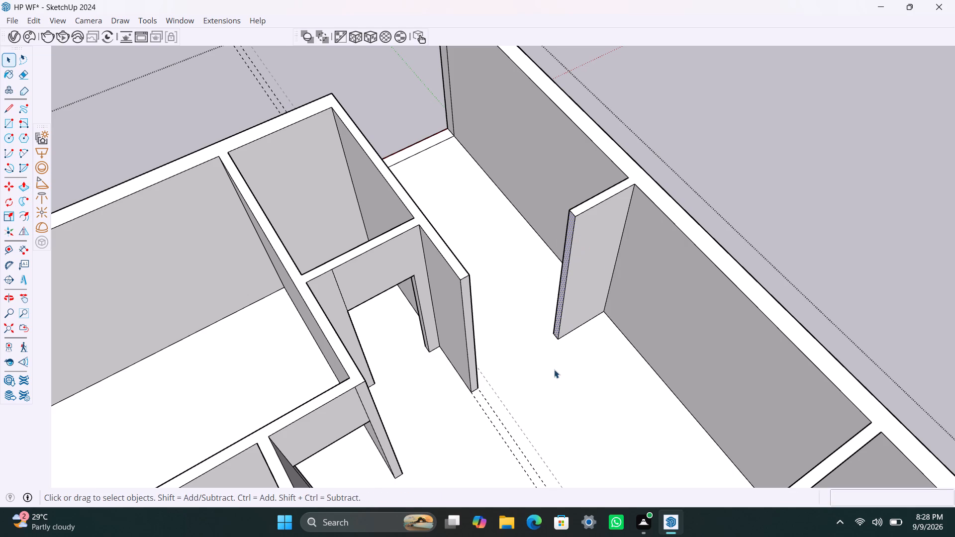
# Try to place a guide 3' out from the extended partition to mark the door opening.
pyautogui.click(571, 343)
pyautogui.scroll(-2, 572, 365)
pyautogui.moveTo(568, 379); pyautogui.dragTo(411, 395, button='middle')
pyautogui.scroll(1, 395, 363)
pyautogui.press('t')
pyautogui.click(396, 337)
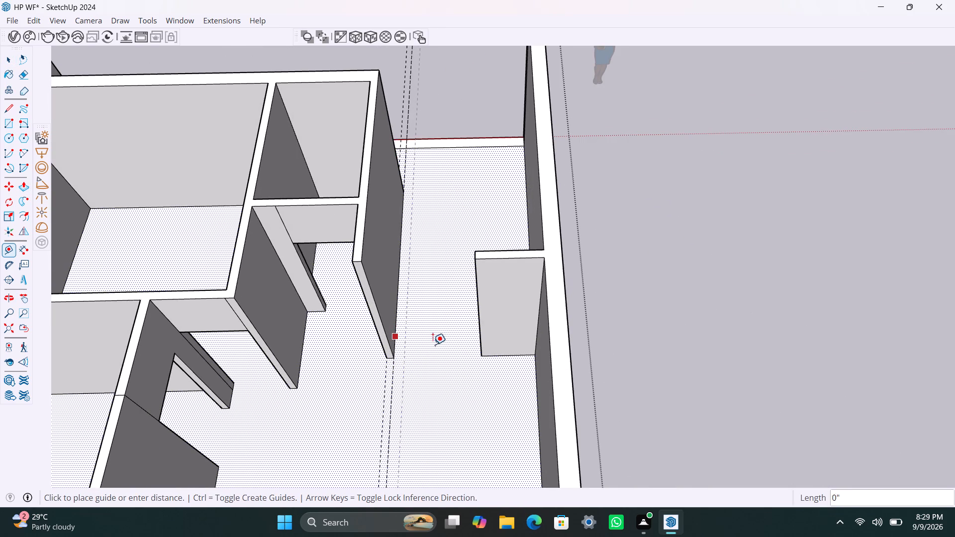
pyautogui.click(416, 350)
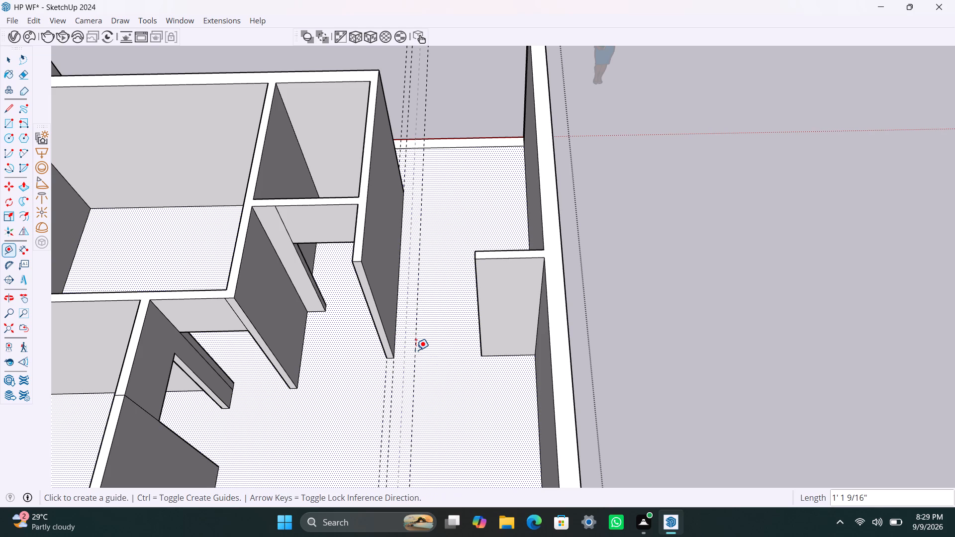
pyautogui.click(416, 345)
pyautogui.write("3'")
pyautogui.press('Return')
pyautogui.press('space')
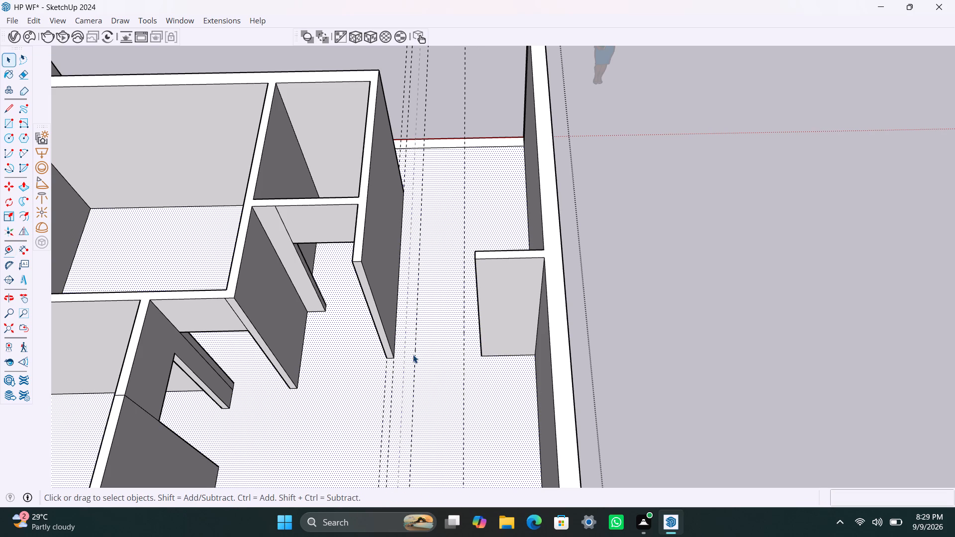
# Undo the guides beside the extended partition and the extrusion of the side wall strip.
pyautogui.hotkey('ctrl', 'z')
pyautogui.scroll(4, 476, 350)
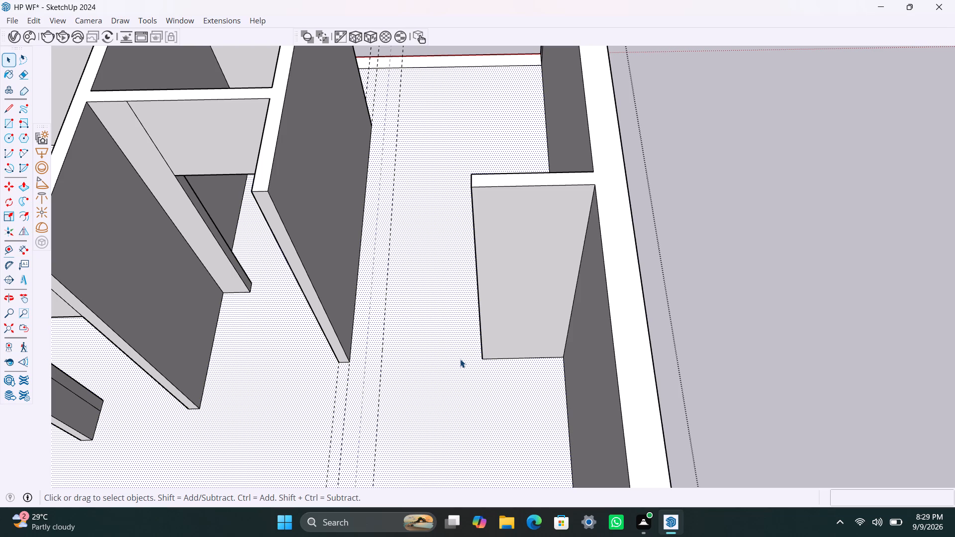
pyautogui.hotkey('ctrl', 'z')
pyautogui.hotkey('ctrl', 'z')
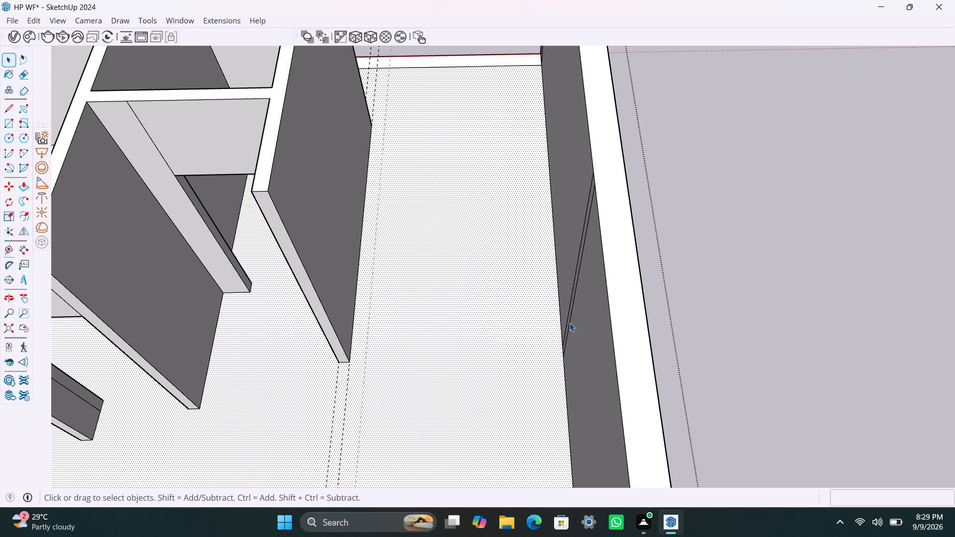
# Push/pull the marked 4.5" strip on the long side wall 1' into the room.
pyautogui.scroll(3, 571, 322)
pyautogui.moveTo(586, 320); pyautogui.dragTo(636, 325, button='middle')
pyautogui.scroll(3, 579, 308)
pyautogui.click(566, 276)
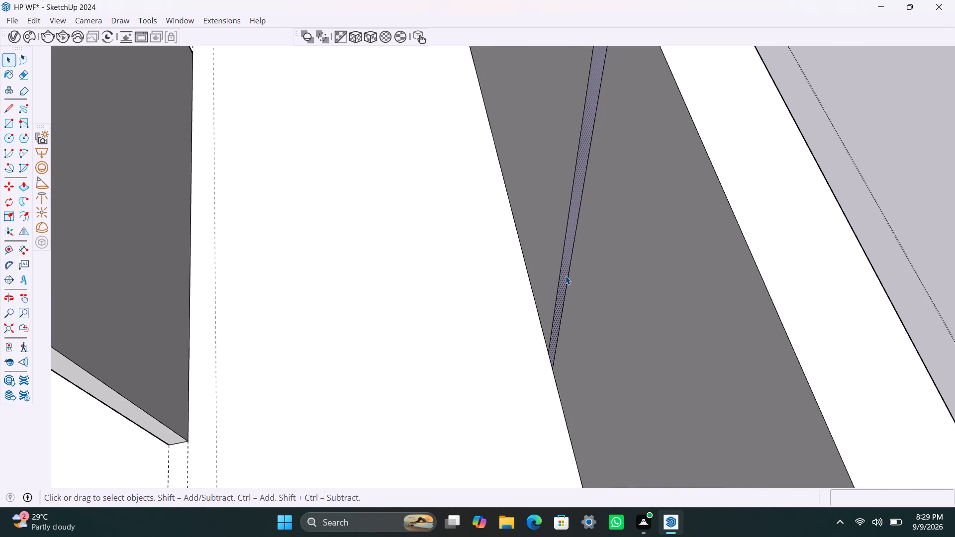
pyautogui.press('p')
pyautogui.moveTo(566, 276); pyautogui.dragTo(522, 289)
pyautogui.write("1'")
pyautogui.press('Return')
pyautogui.press('space')
# Place a guide 3' from the end face of the side wall's short stub, toward the extended partition.
pyautogui.scroll(-7, 456, 307)
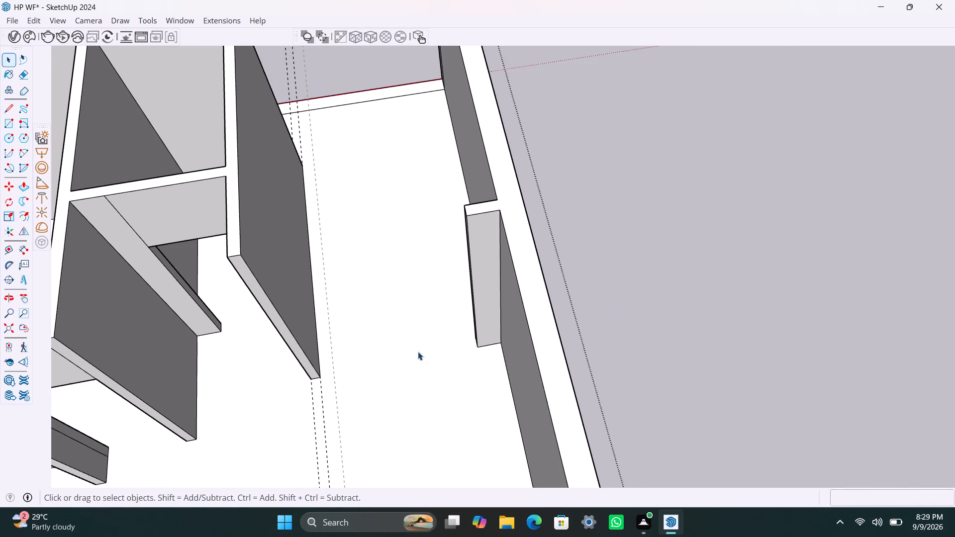
pyautogui.moveTo(415, 352); pyautogui.dragTo(321, 343, button='middle')
pyautogui.scroll(2, 271, 303)
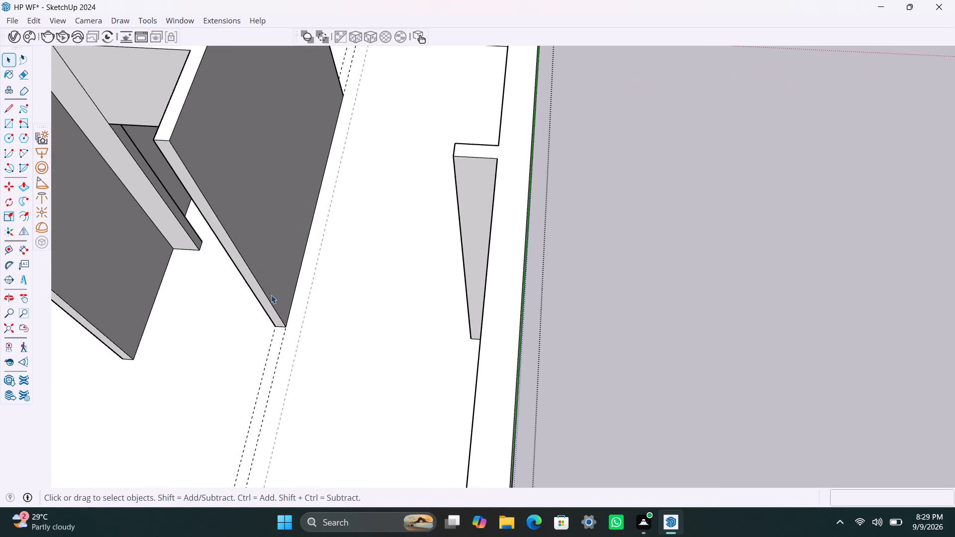
pyautogui.click(270, 299)
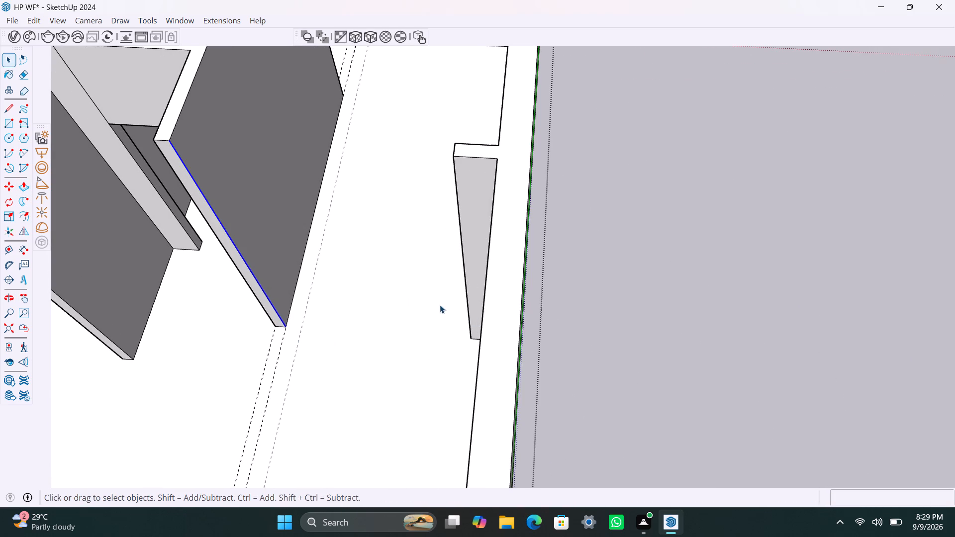
pyautogui.scroll(-2, 441, 354)
pyautogui.moveTo(440, 355); pyautogui.dragTo(564, 348, button='middle')
pyautogui.scroll(8, 539, 353)
pyautogui.click(527, 318)
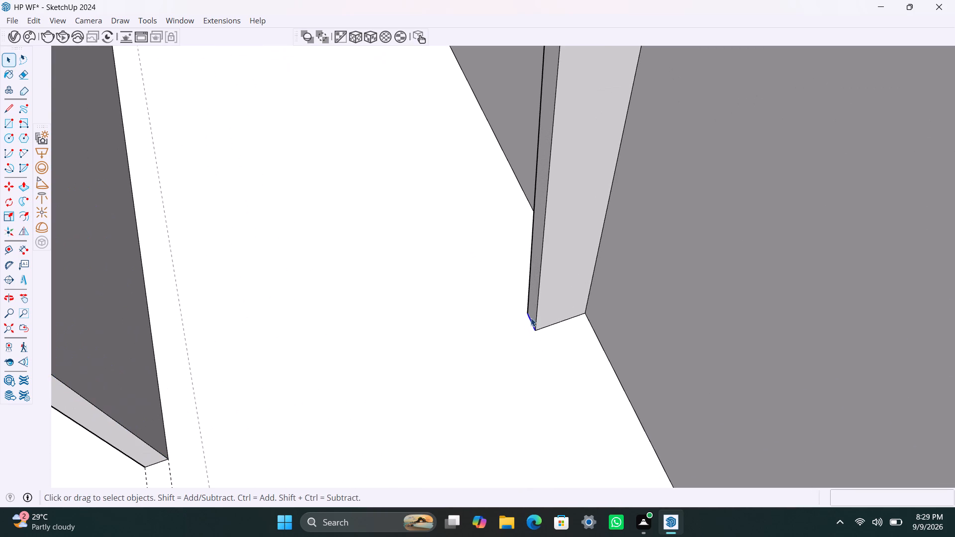
pyautogui.press('t')
pyautogui.moveTo(531, 324); pyautogui.dragTo(525, 324)
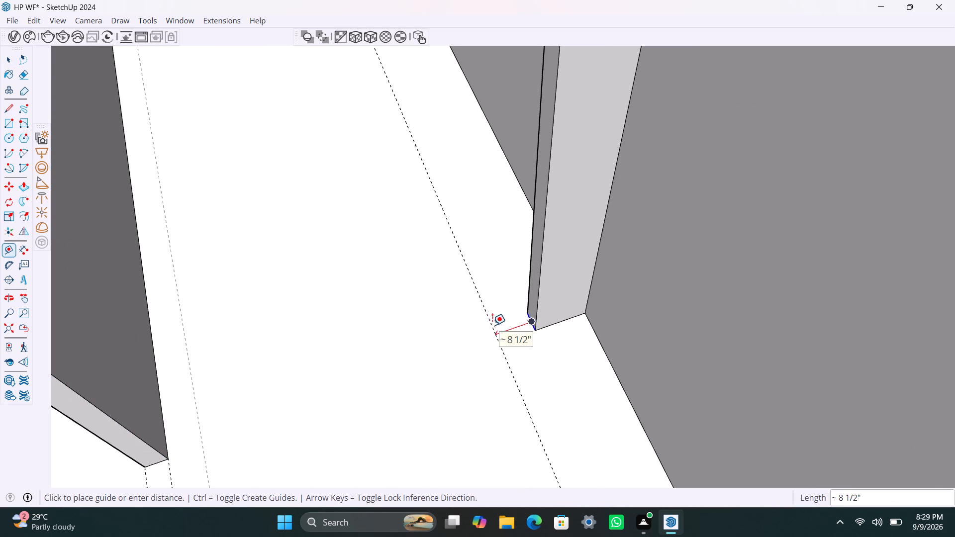
pyautogui.write("3'")
pyautogui.press('Return')
pyautogui.press('space')
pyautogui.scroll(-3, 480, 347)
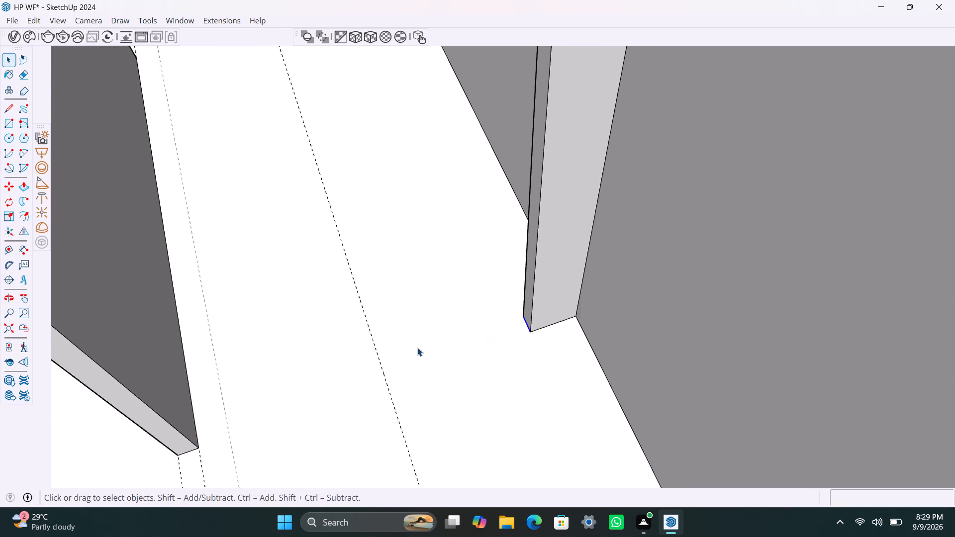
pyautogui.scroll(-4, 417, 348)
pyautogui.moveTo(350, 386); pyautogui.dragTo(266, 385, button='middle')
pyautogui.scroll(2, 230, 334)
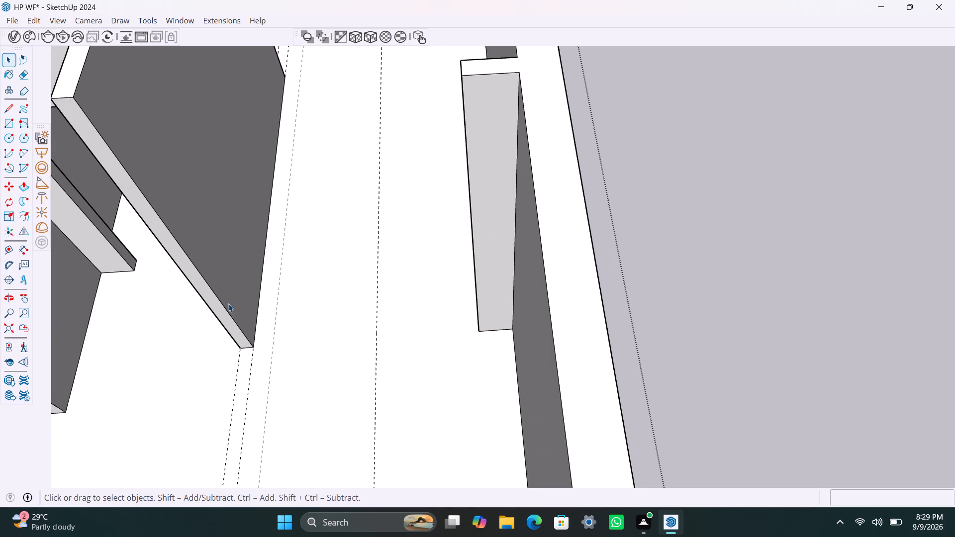
# Copy the vertical end edge of the extended partition 4.5" along its side face to mark a strip.
pyautogui.click(224, 306)
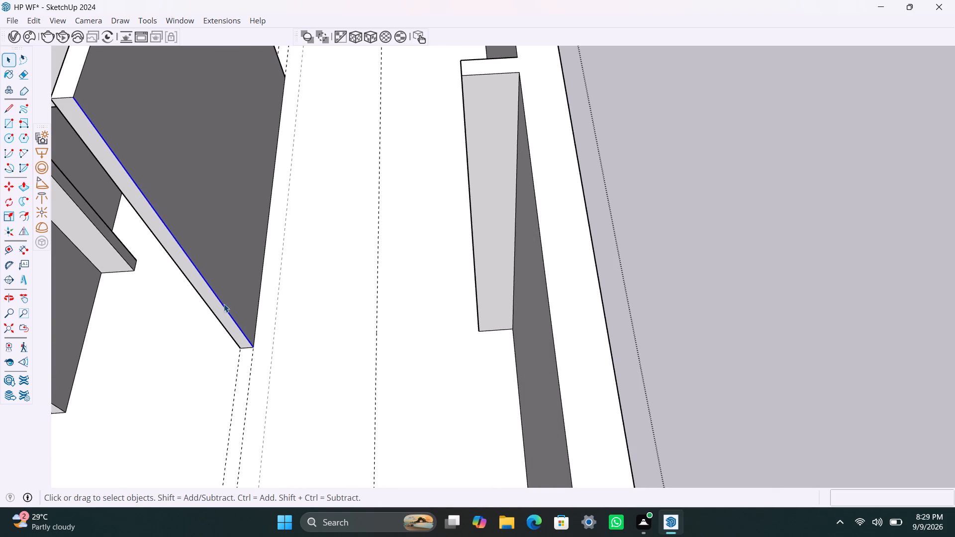
pyautogui.press('m')
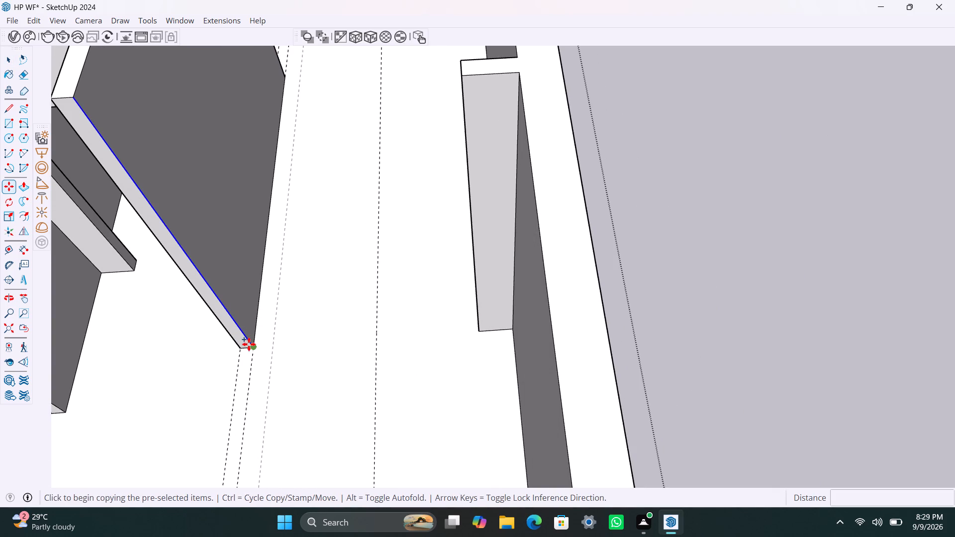
pyautogui.click(249, 344)
pyautogui.write('4.5')
pyautogui.hotkey('shift', '"')
pyautogui.press('Return')
pyautogui.press('space')
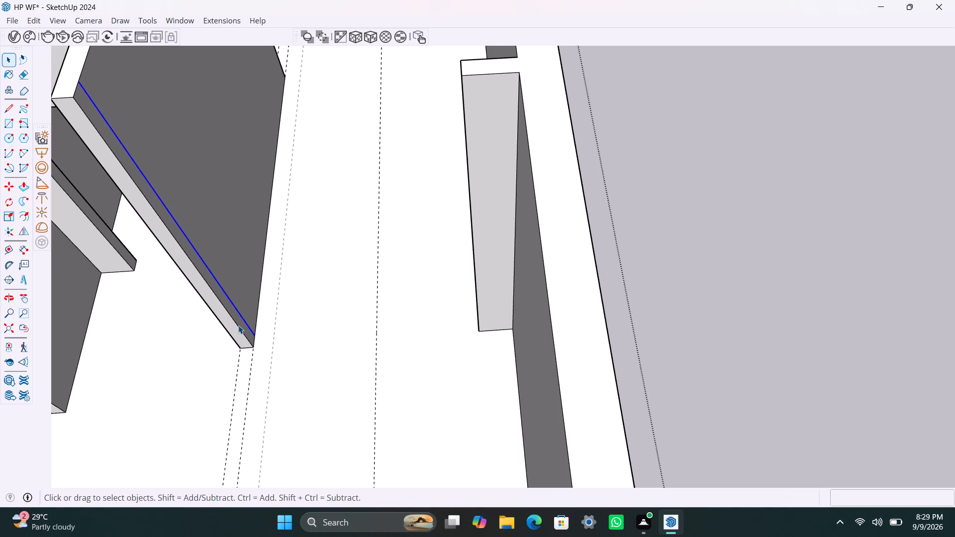
# Push/pull the 4.5" strip at the partition's end out to the door-opening guide beside the side wall stub.
pyautogui.click(238, 320)
pyautogui.press('p')
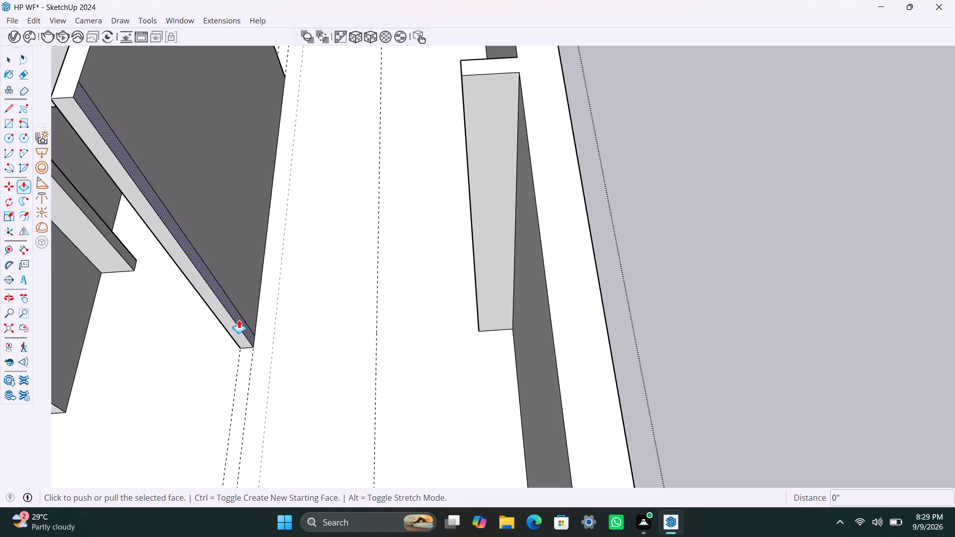
pyautogui.moveTo(239, 320); pyautogui.dragTo(376, 374)
pyautogui.press('space')
# Copy the top edge of the side wall stub's end face 3' down to mark the door head.
pyautogui.scroll(-4, 391, 263)
pyautogui.scroll(3, 434, 171)
pyautogui.moveTo(438, 188); pyautogui.dragTo(522, 194, button='middle')
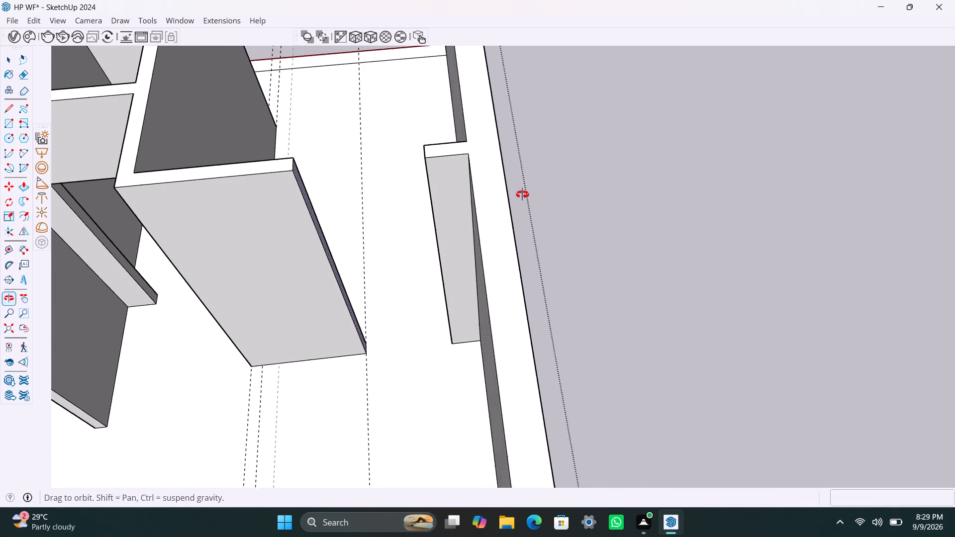
pyautogui.moveTo(522, 194); pyautogui.dragTo(531, 196, button='middle')
pyautogui.scroll(4, 410, 189)
pyautogui.click(403, 174)
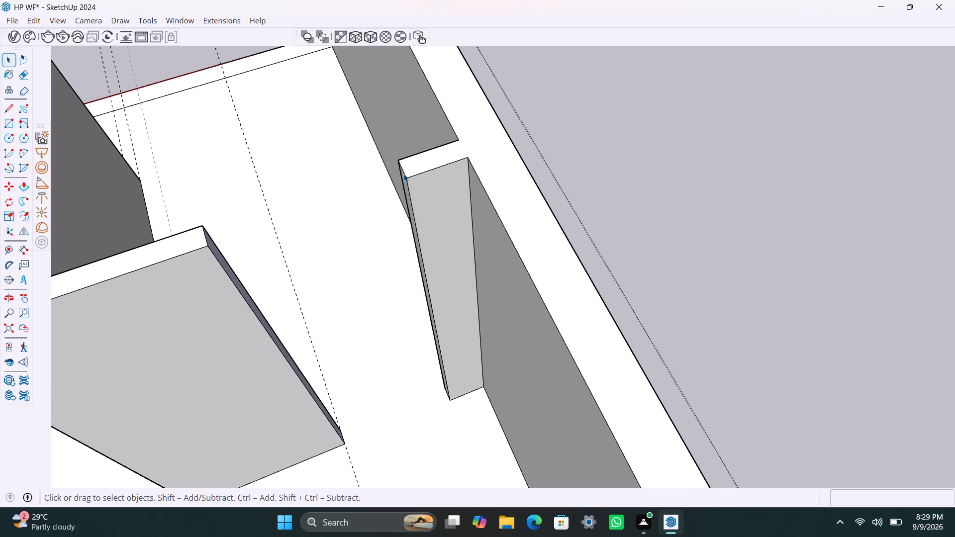
pyautogui.press('m')
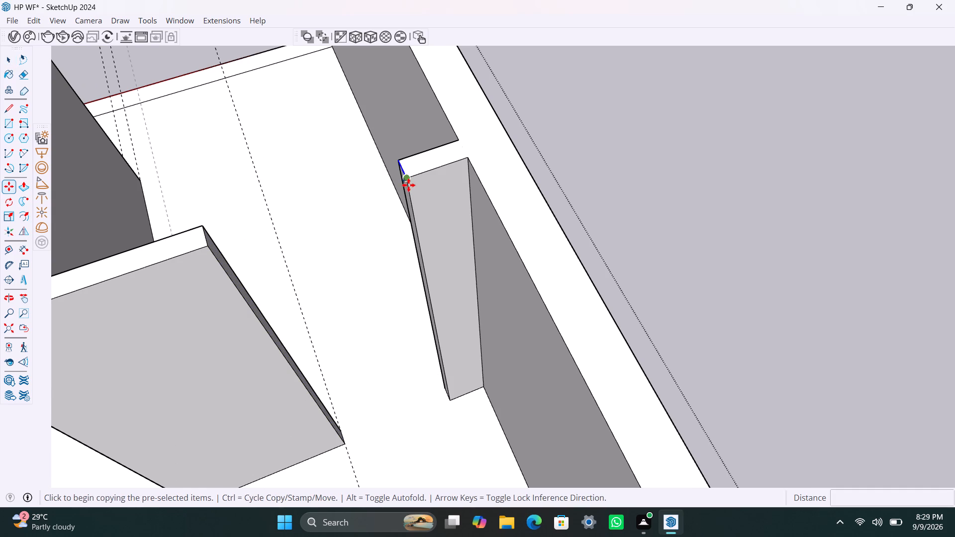
pyautogui.moveTo(408, 185); pyautogui.dragTo(410, 193)
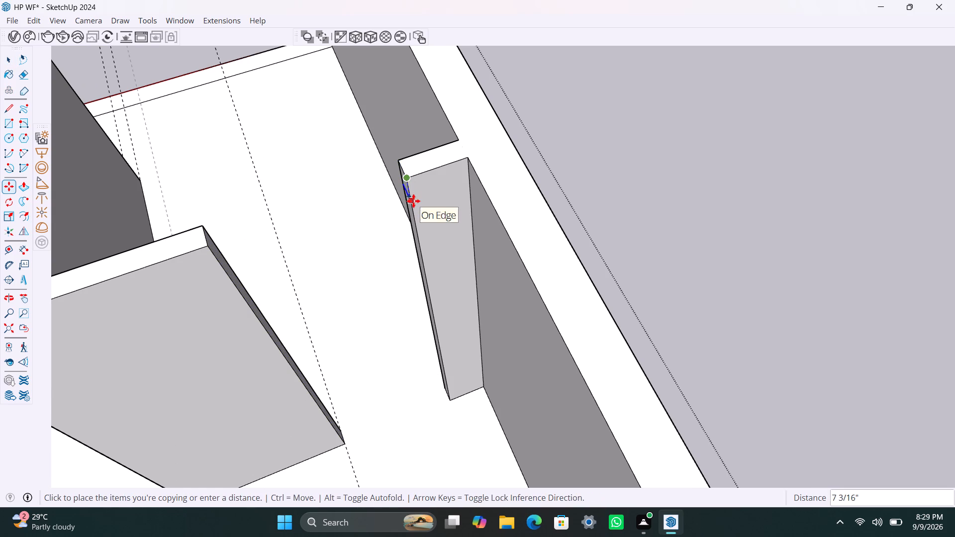
pyautogui.write("3'")
pyautogui.press('Return')
pyautogui.press('space')
# Push/pull the top 3' of the stub's end face across the opening to meet the partition, and save the model.
pyautogui.scroll(2, 417, 227)
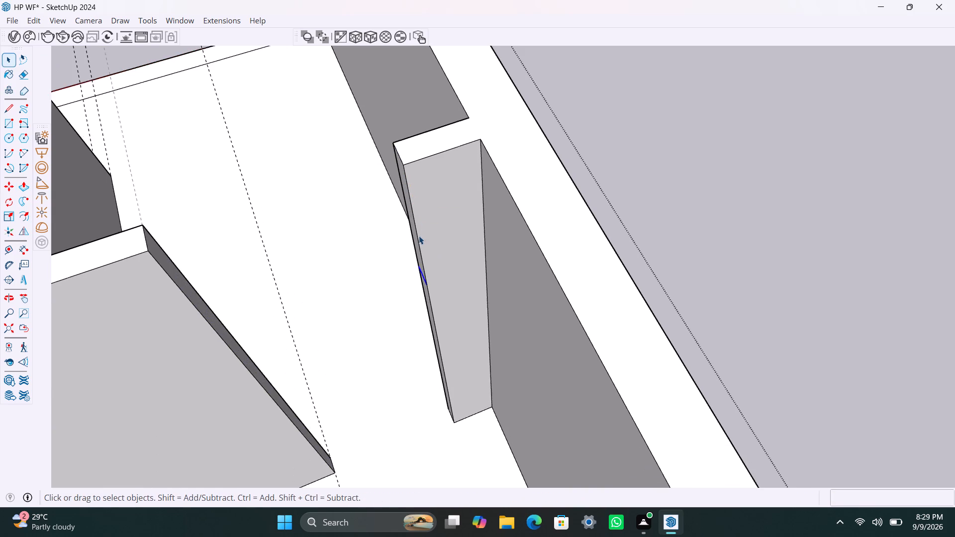
pyautogui.scroll(4, 419, 236)
pyautogui.click(403, 186)
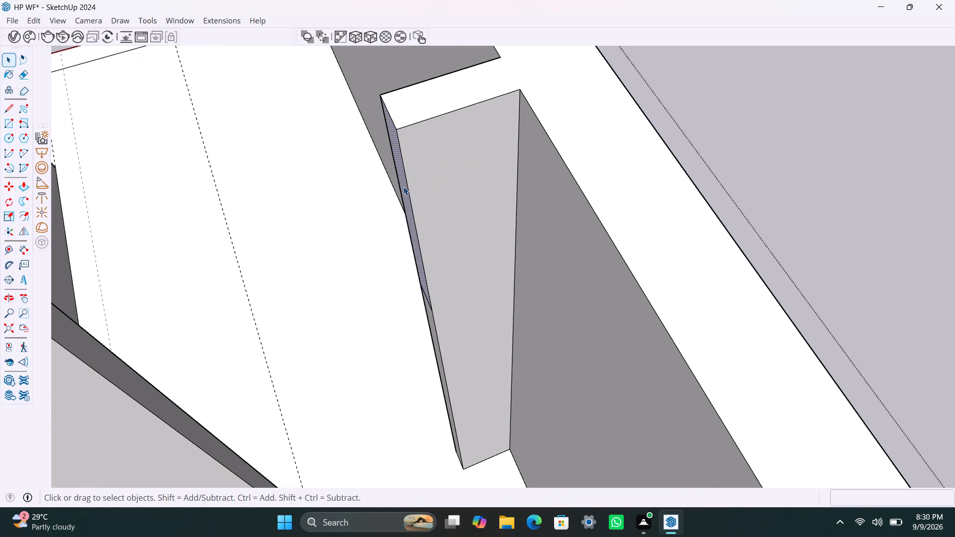
pyautogui.press('p')
pyautogui.moveTo(403, 185); pyautogui.dragTo(83, 371)
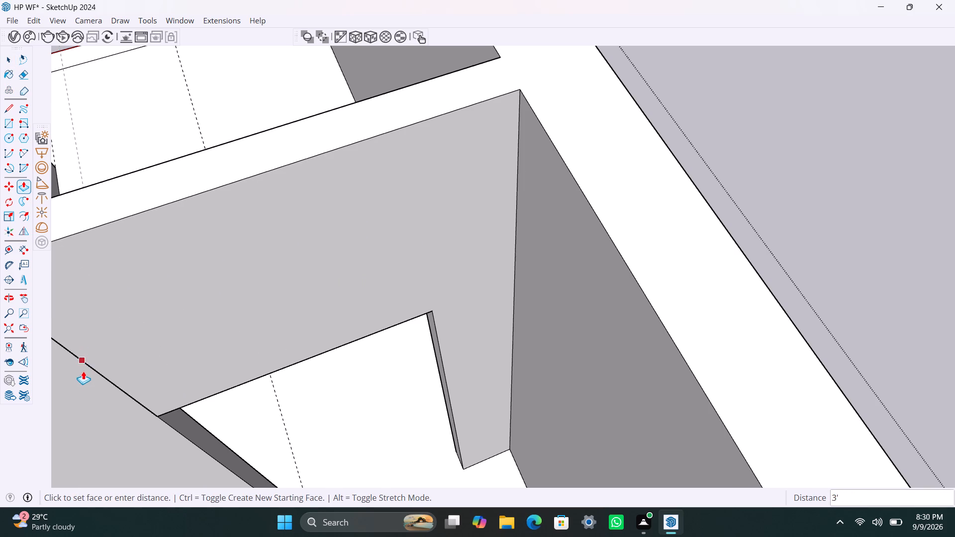
pyautogui.moveTo(83, 371); pyautogui.dragTo(84, 386)
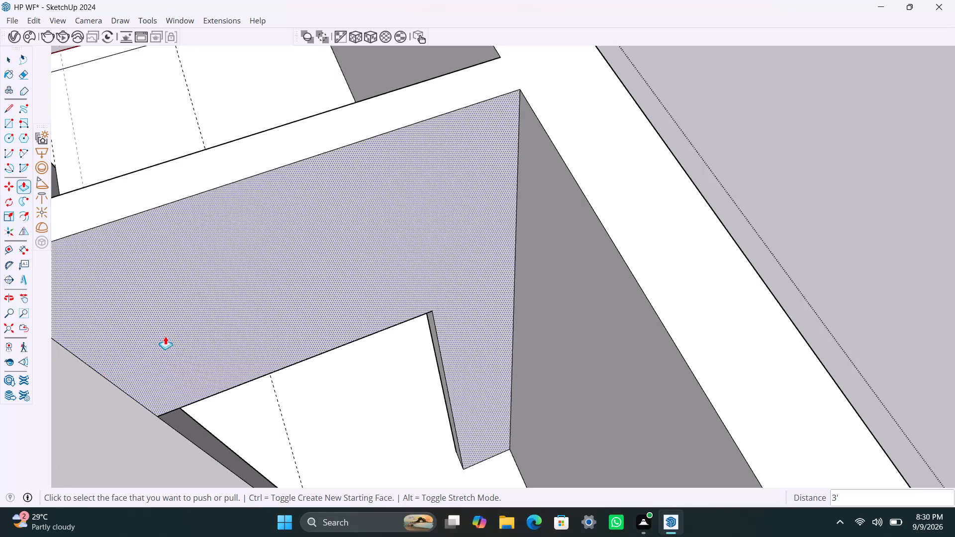
pyautogui.press('space')
pyautogui.scroll(-10, 274, 259)
pyautogui.hotkey('ctrl', 's')
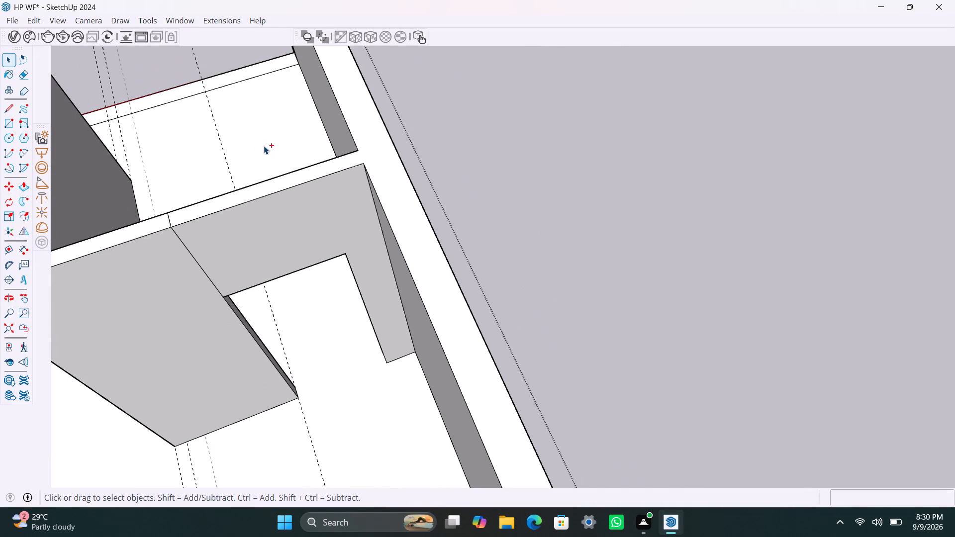
# Copy the vertical corner edge of the long wall facing the open front strip 9" along that wall.
pyautogui.scroll(-11, 265, 146)
pyautogui.moveTo(366, 151); pyautogui.dragTo(131, 141, button='middle')
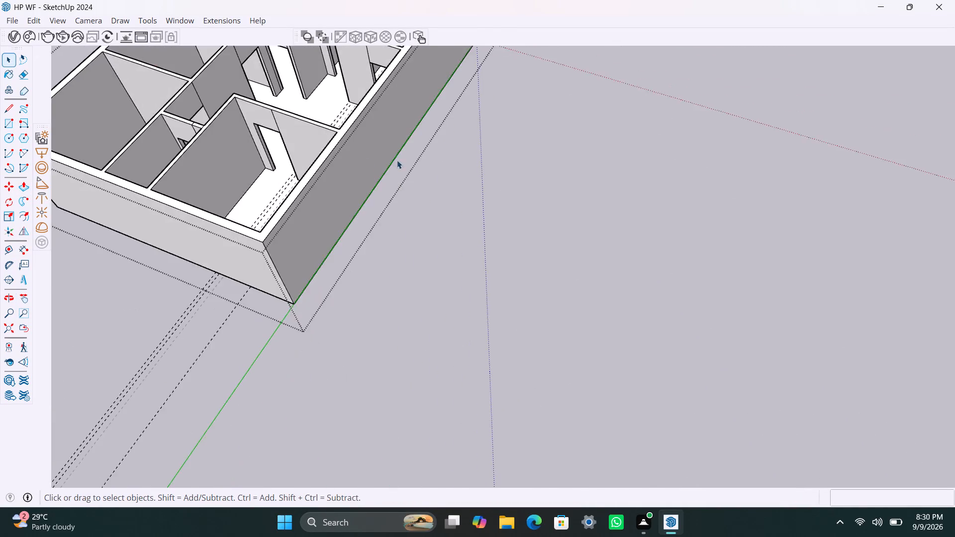
pyautogui.scroll(-11, 404, 183)
pyautogui.moveTo(520, 140); pyautogui.dragTo(29, 196, button='middle')
pyautogui.scroll(-5, 558, 179)
pyautogui.moveTo(657, 270); pyautogui.dragTo(632, 277, button='middle')
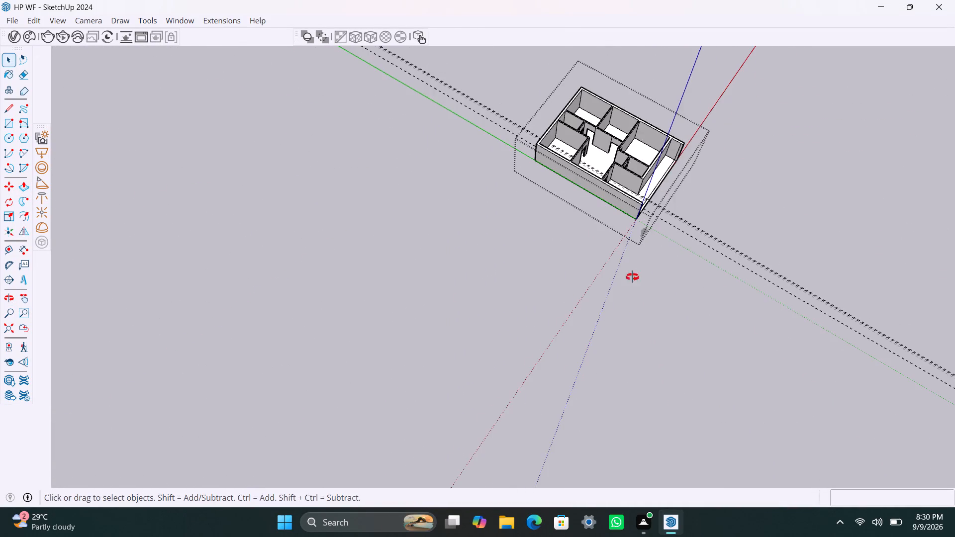
pyautogui.moveTo(632, 277); pyautogui.dragTo(329, 281, button='middle')
pyautogui.scroll(5, 594, 344)
pyautogui.moveTo(639, 361); pyautogui.dragTo(639, 360, button='middle')
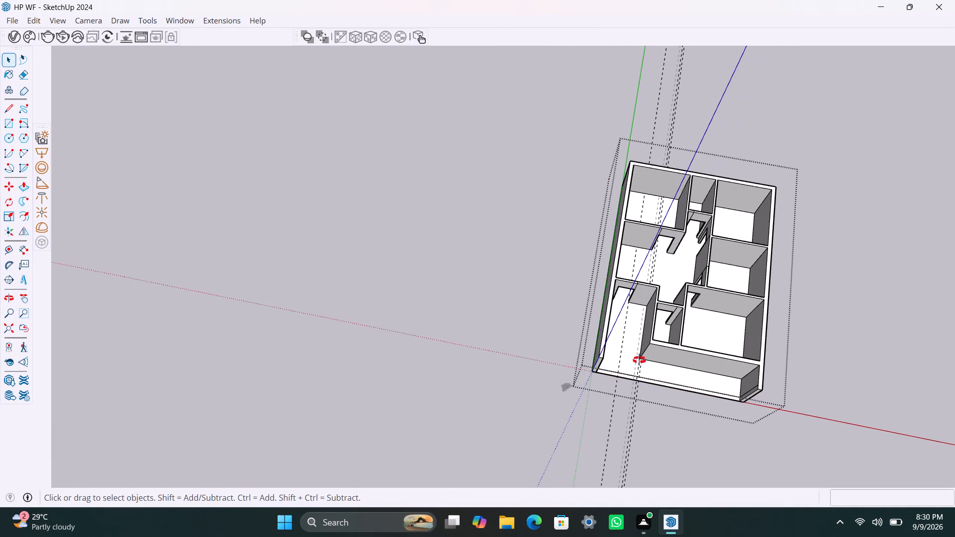
pyautogui.moveTo(639, 360); pyautogui.dragTo(461, 287, button='middle')
pyautogui.scroll(2, 438, 290)
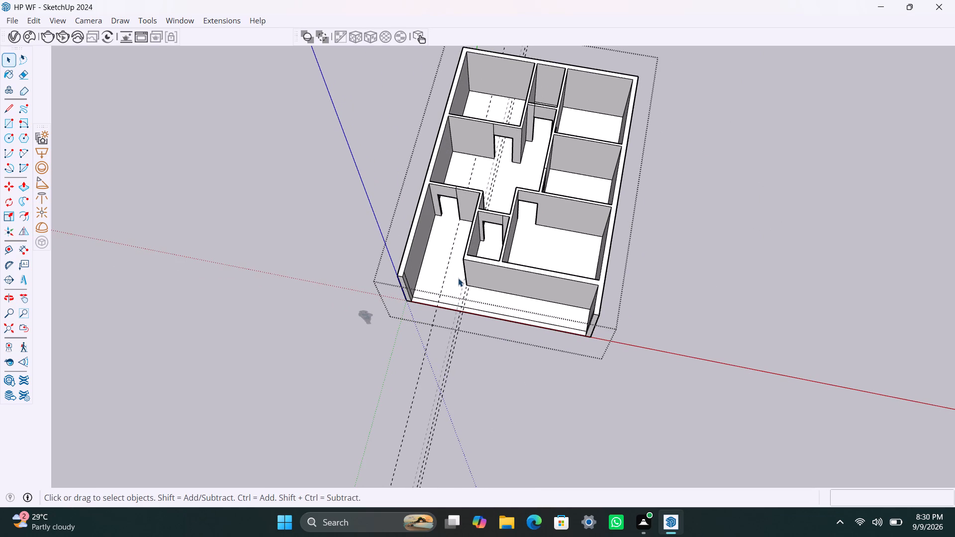
pyautogui.scroll(3, 501, 344)
pyautogui.scroll(2, 416, 258)
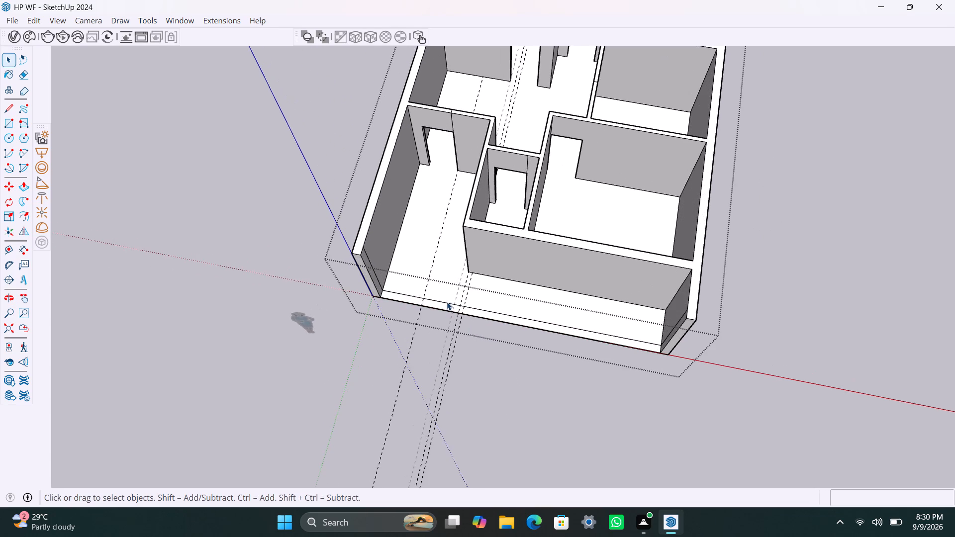
pyautogui.moveTo(474, 340); pyautogui.dragTo(584, 270, button='middle')
pyautogui.scroll(2, 461, 313)
pyautogui.scroll(2, 478, 268)
pyautogui.moveTo(478, 289); pyautogui.dragTo(446, 291, button='middle')
pyautogui.scroll(4, 462, 312)
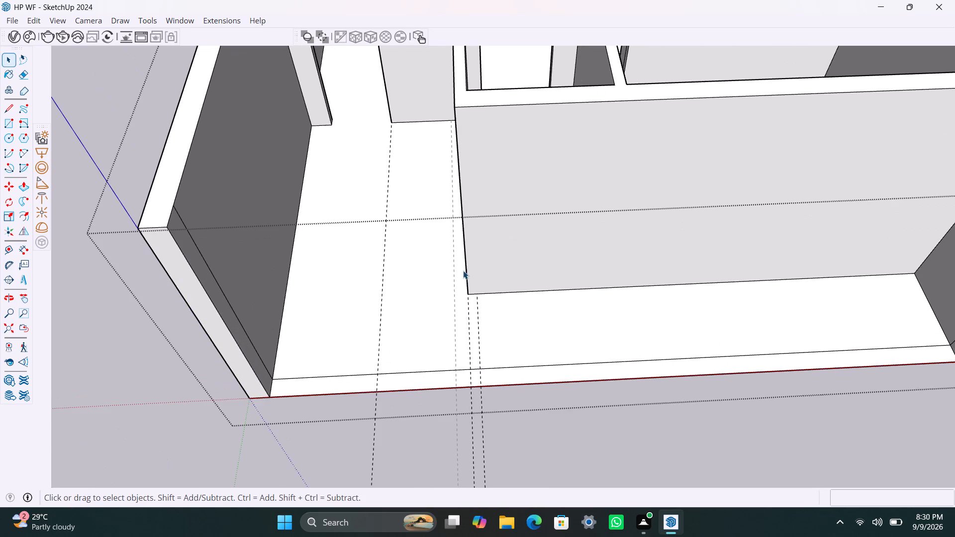
pyautogui.click(465, 266)
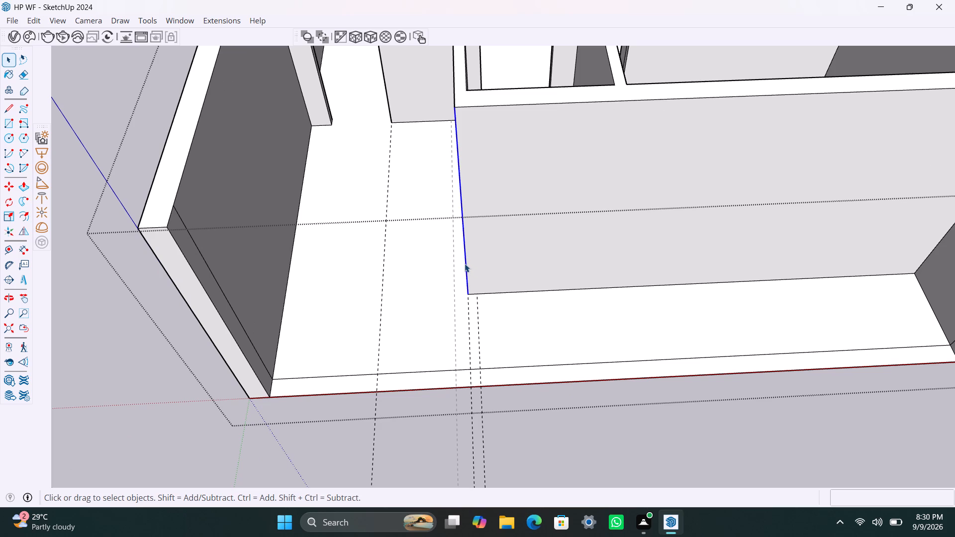
pyautogui.press('m')
pyautogui.click(469, 295)
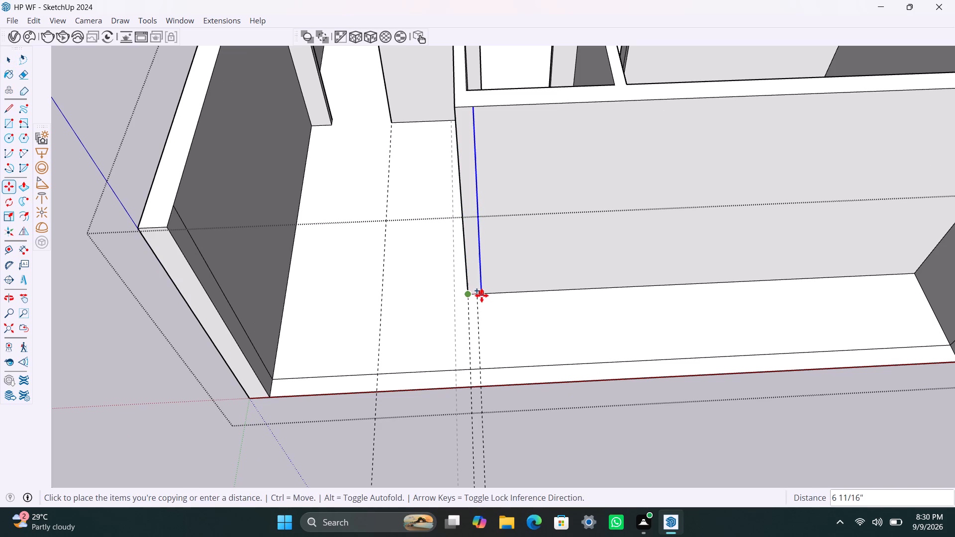
pyautogui.write('9"')
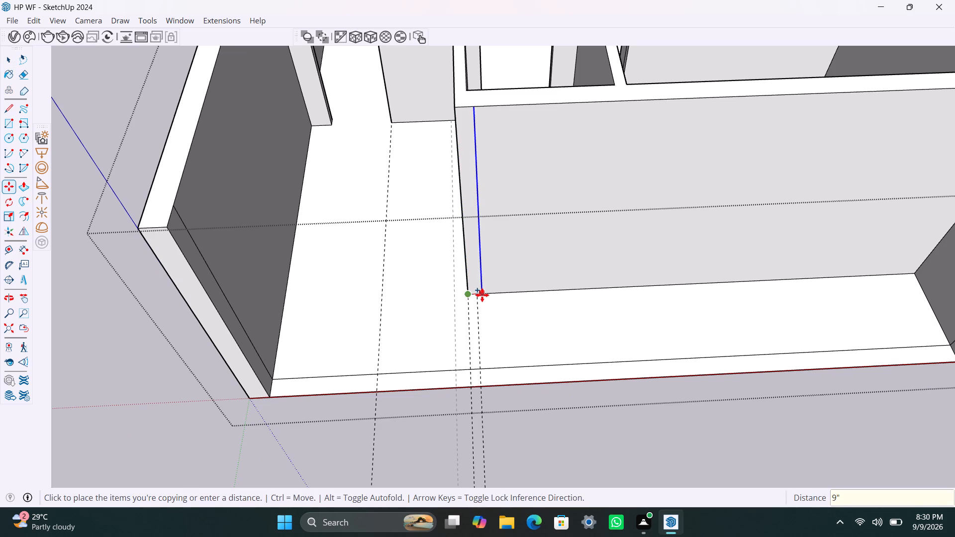
pyautogui.press('Return')
pyautogui.press('space')
# Push/pull the 9" corner strip 3' 6" toward the front, up to the inner line on the floor.
pyautogui.click(480, 264)
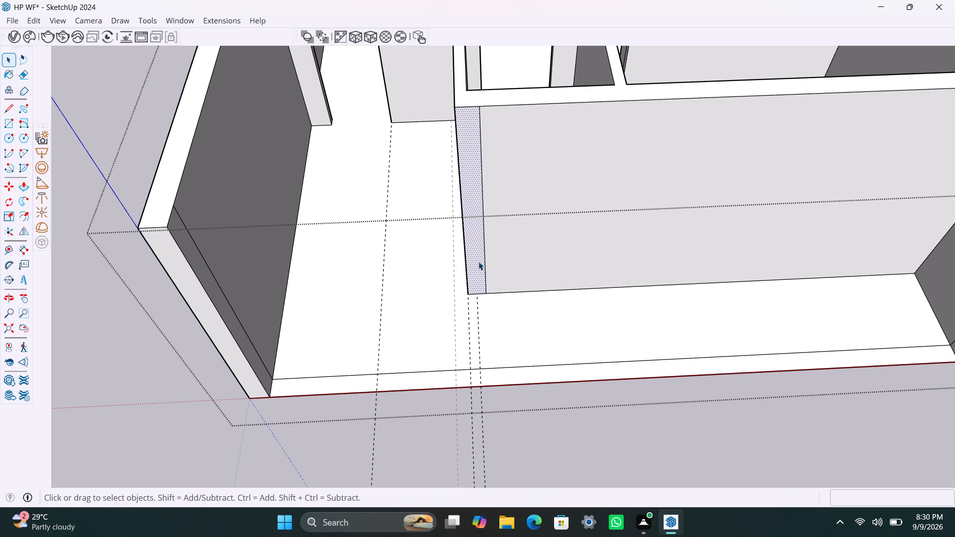
pyautogui.press('p')
pyautogui.moveTo(477, 261); pyautogui.dragTo(512, 372)
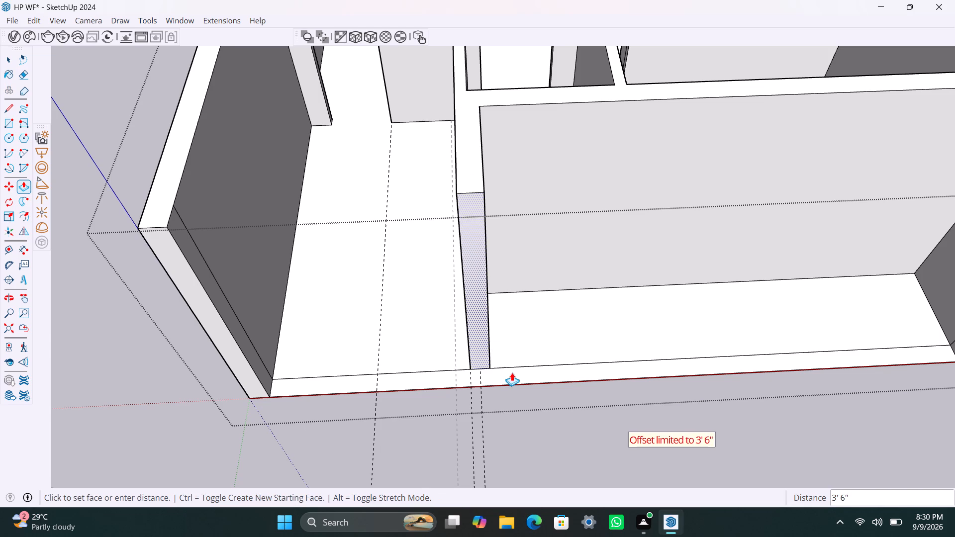
pyautogui.moveTo(512, 372); pyautogui.dragTo(503, 381)
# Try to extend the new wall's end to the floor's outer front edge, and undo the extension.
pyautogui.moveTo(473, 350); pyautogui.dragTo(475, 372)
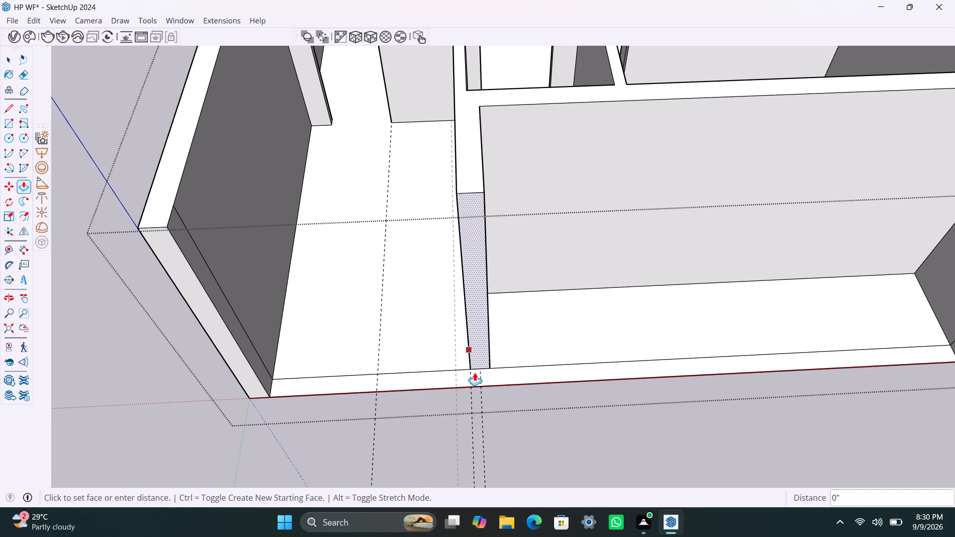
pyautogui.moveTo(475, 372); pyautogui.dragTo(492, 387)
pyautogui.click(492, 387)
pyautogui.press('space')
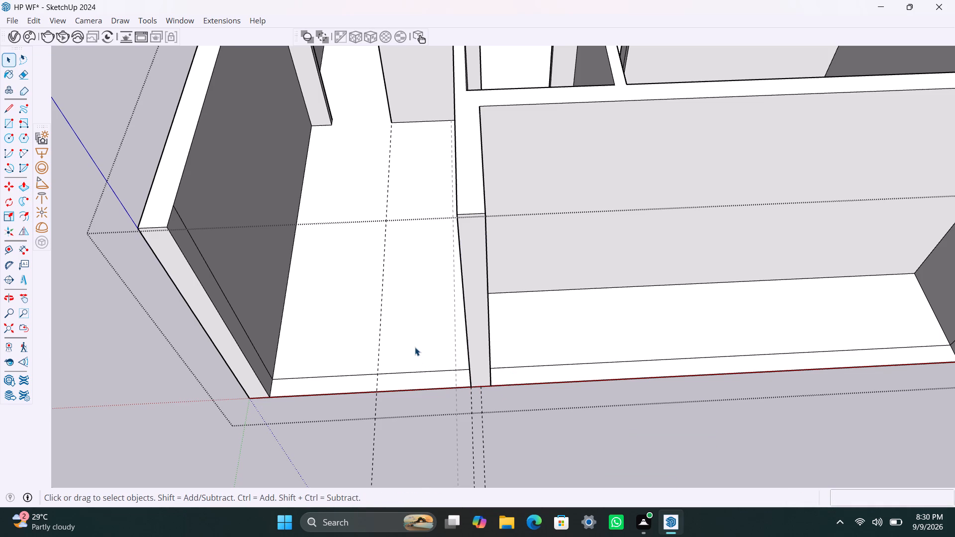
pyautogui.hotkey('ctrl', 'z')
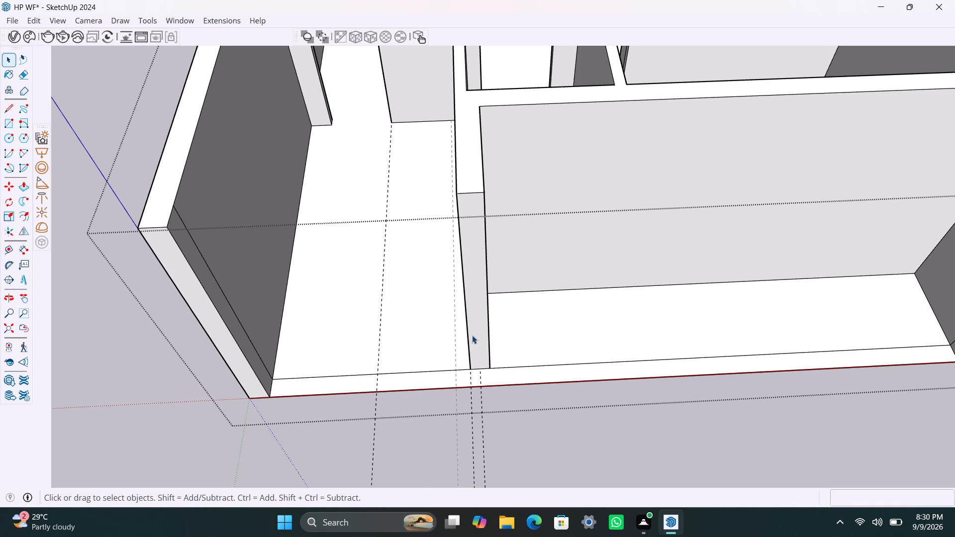
# Push/pull the new wall's end the remaining 9" to the floor's outer front edge, and save the model.
pyautogui.click(474, 335)
pyautogui.press('p')
pyautogui.moveTo(470, 321); pyautogui.dragTo(487, 379)
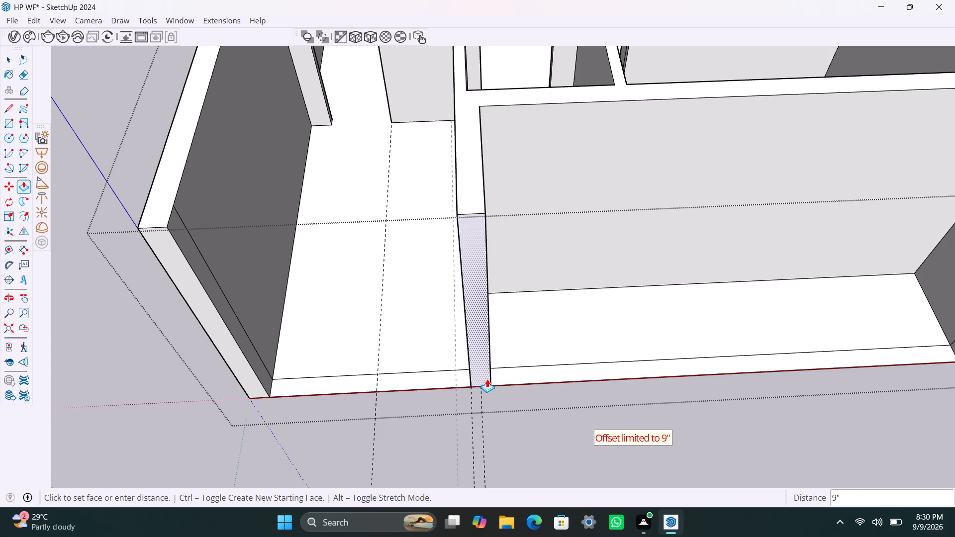
pyautogui.moveTo(487, 379); pyautogui.dragTo(522, 392)
pyautogui.click(522, 389)
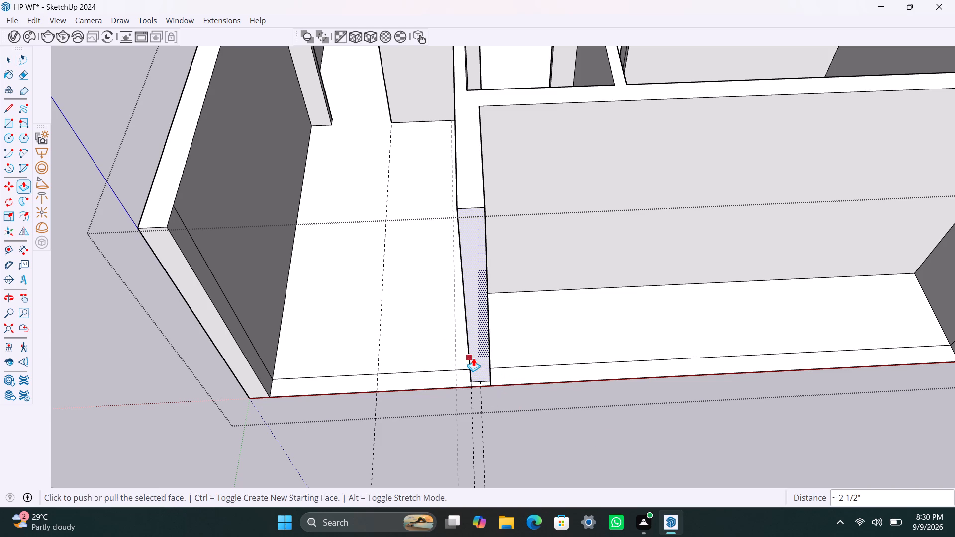
pyautogui.moveTo(475, 358); pyautogui.dragTo(526, 384)
pyautogui.hotkey('ctrl', 's')
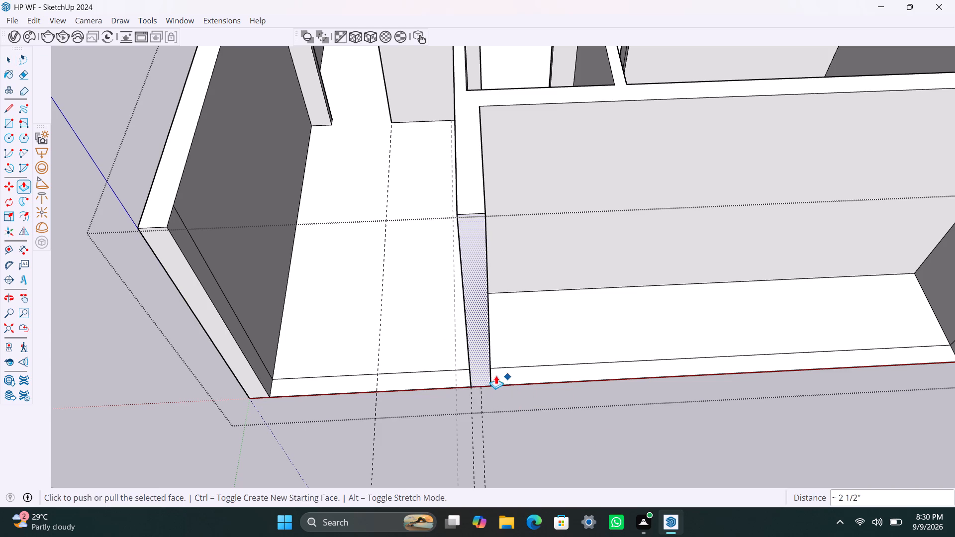
pyautogui.press('space')
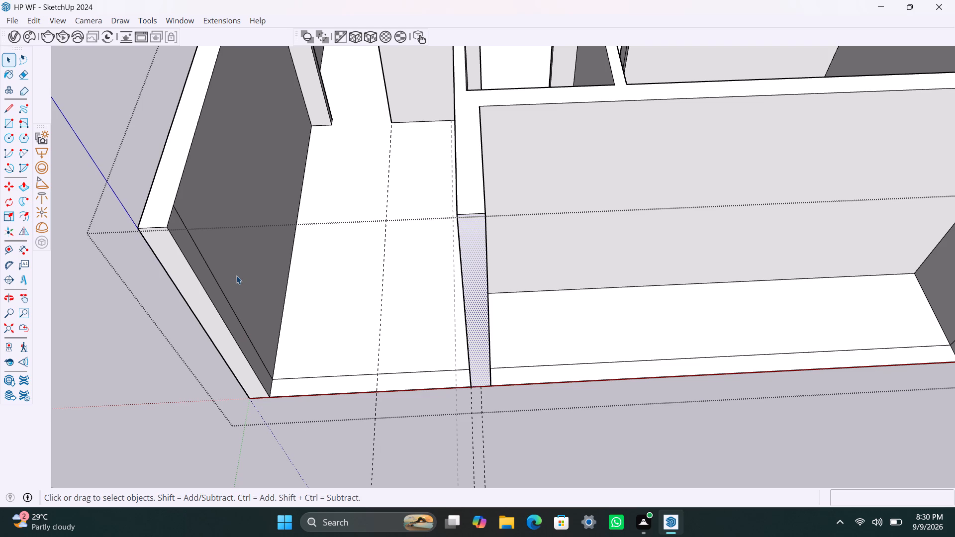
# Push/pull the narrow strip at the front end of the long side wall 1' into the room.
pyautogui.click(216, 298)
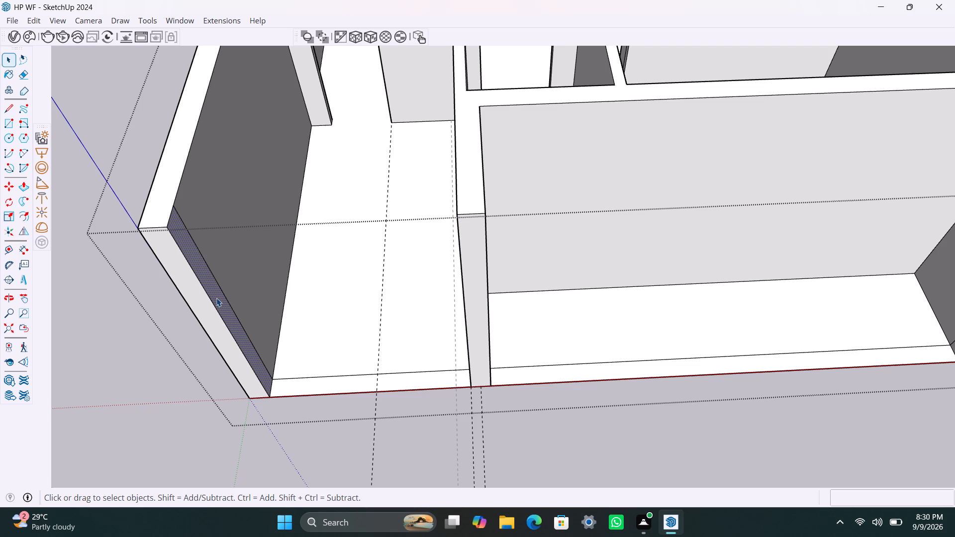
pyautogui.press('p')
pyautogui.moveTo(216, 293); pyautogui.dragTo(246, 292)
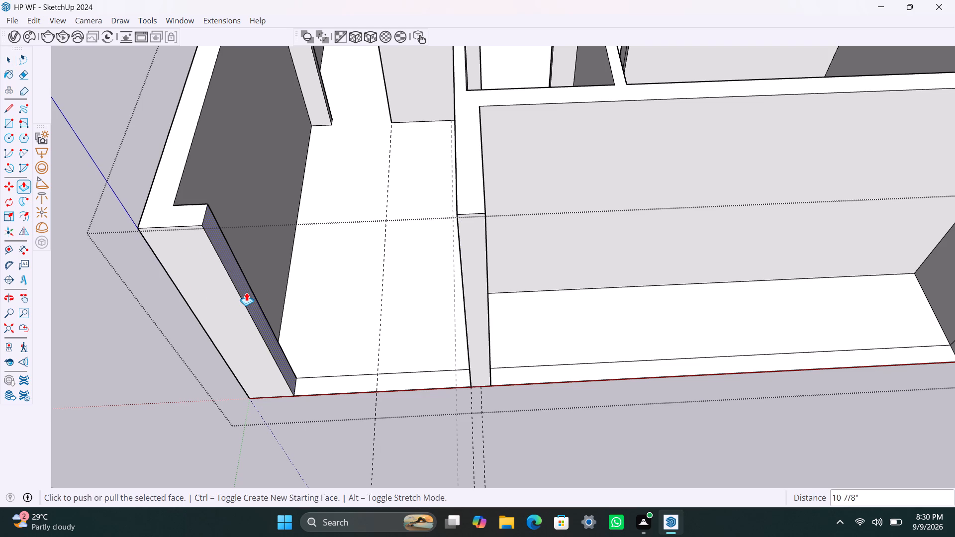
pyautogui.write("1'")
pyautogui.press('Return')
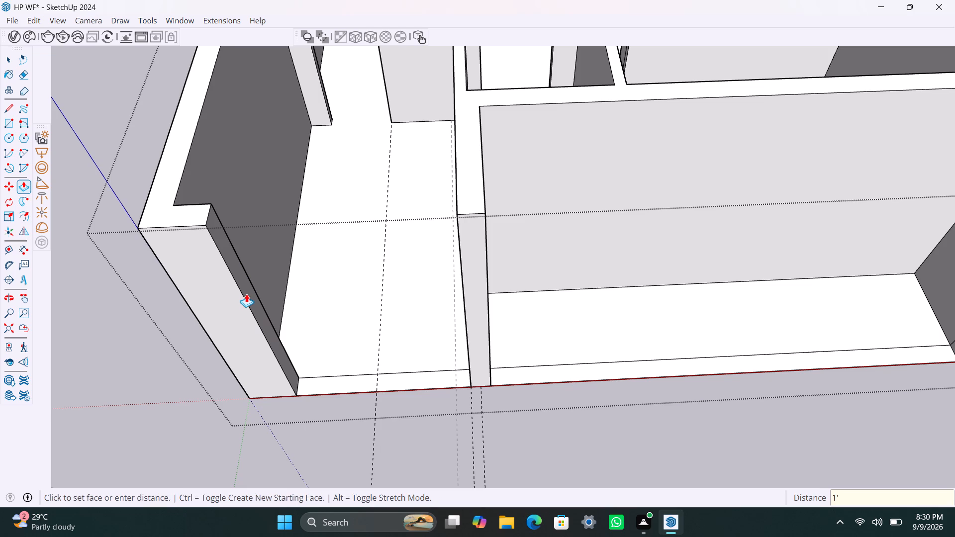
pyautogui.press('space')
pyautogui.scroll(-3, 237, 257)
pyautogui.moveTo(263, 294); pyautogui.dragTo(481, 337, button='middle')
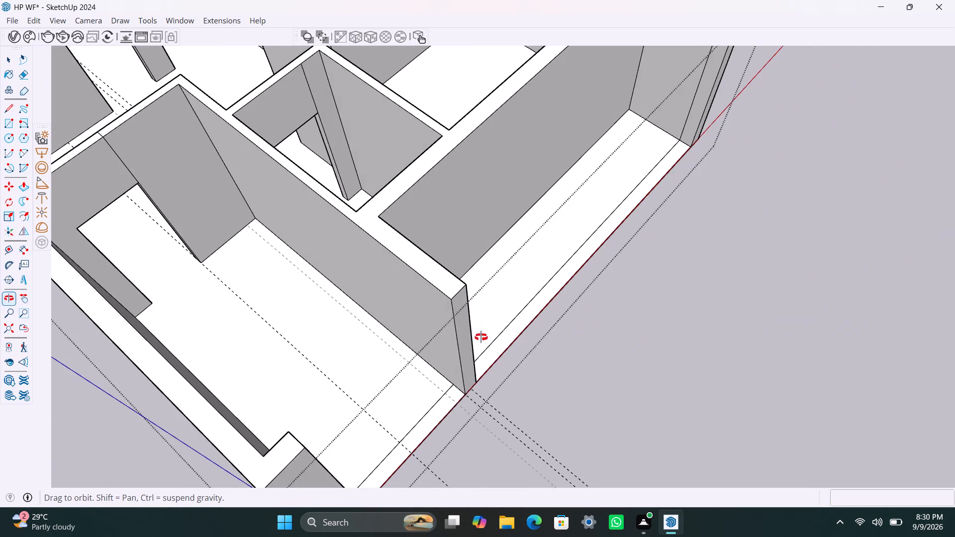
# Copy the vertical edge at the front wall end 9" back along the wall's side face.
pyautogui.moveTo(481, 337); pyautogui.dragTo(481, 336, button='middle')
pyautogui.scroll(2, 469, 351)
pyautogui.click(459, 362)
pyautogui.press('m')
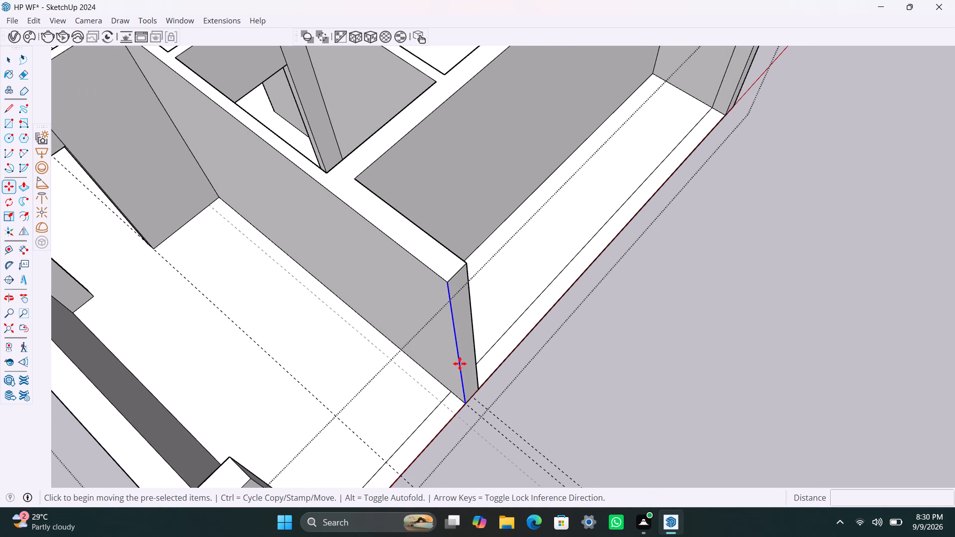
pyautogui.moveTo(449, 283); pyautogui.dragTo(442, 283)
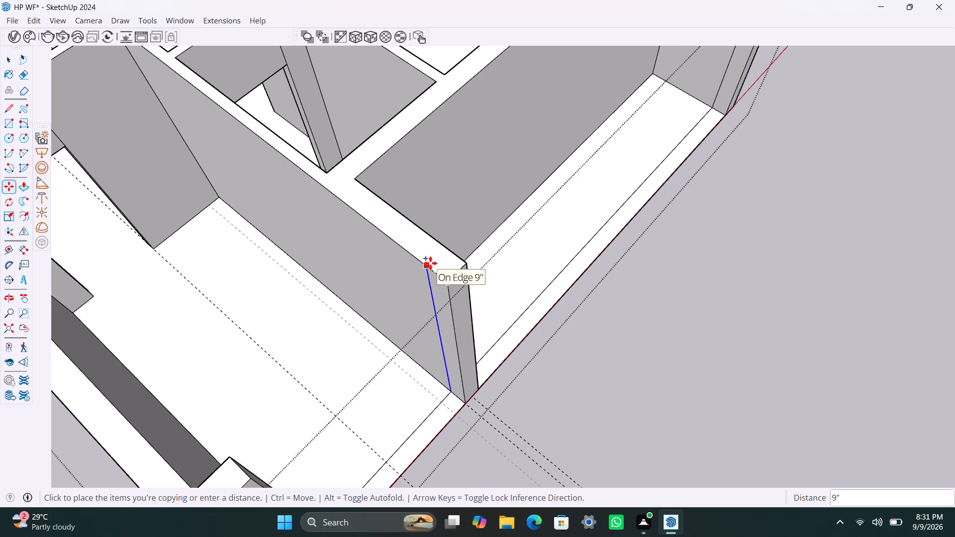
pyautogui.write('9"')
pyautogui.press('Return')
pyautogui.press('space')
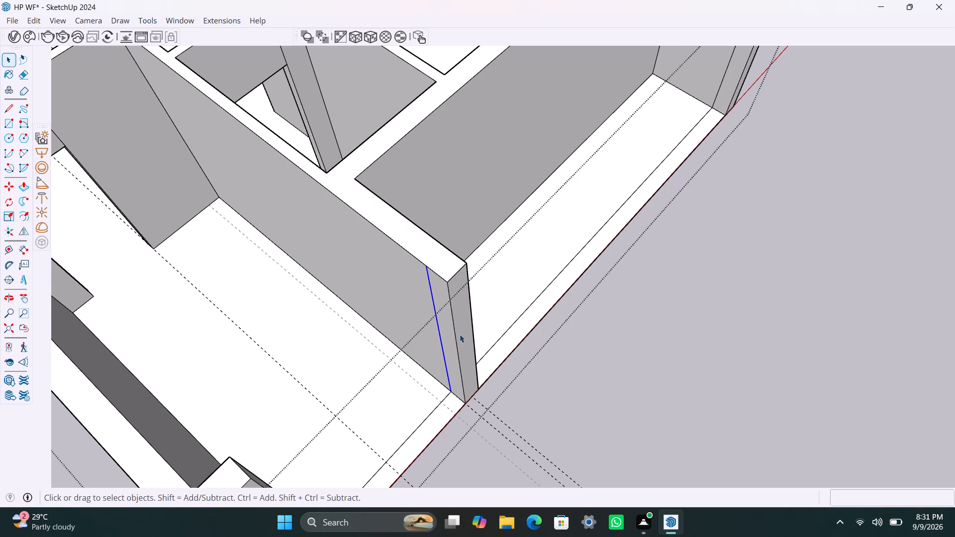
# Push/pull the 9" strip along the front edge to the guide, leaving a 3' gap before the corner wall.
pyautogui.click(448, 331)
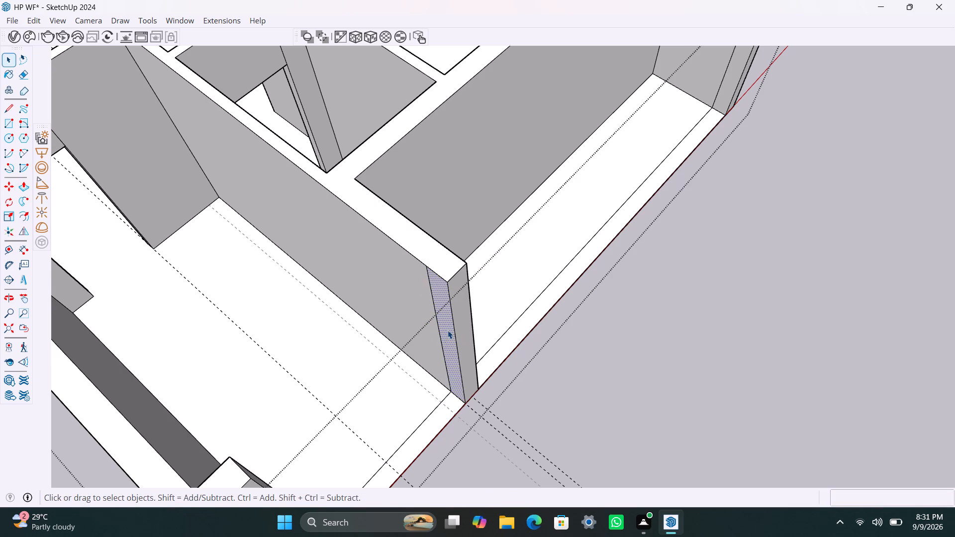
pyautogui.press('p')
pyautogui.moveTo(447, 328); pyautogui.dragTo(406, 476)
pyautogui.press('space')
# Copy the top edge of the new front wall's end face 3' down.
pyautogui.scroll(-3, 403, 395)
pyautogui.scroll(-4, 442, 418)
pyautogui.moveTo(463, 351); pyautogui.dragTo(453, 221, button='middle')
pyautogui.scroll(3, 390, 226)
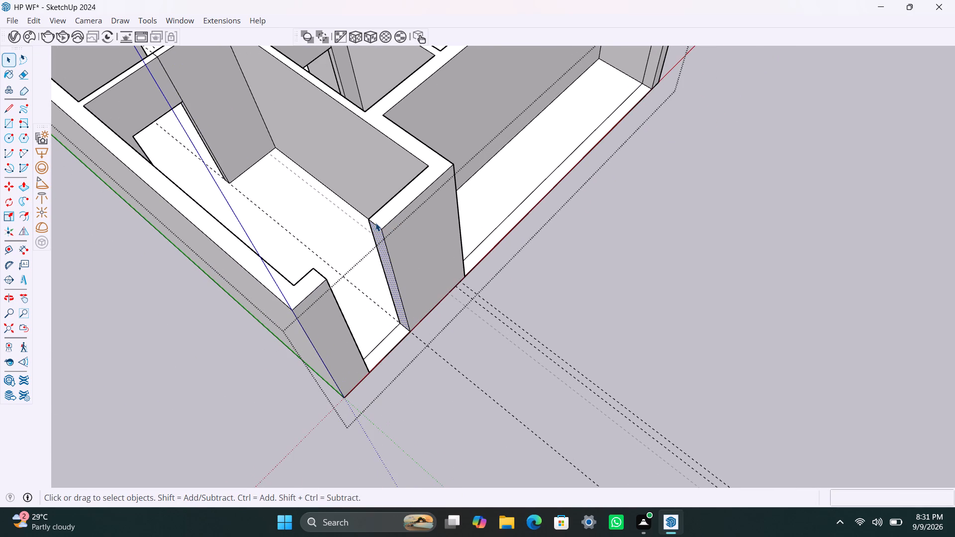
pyautogui.click(378, 228)
pyautogui.press('m')
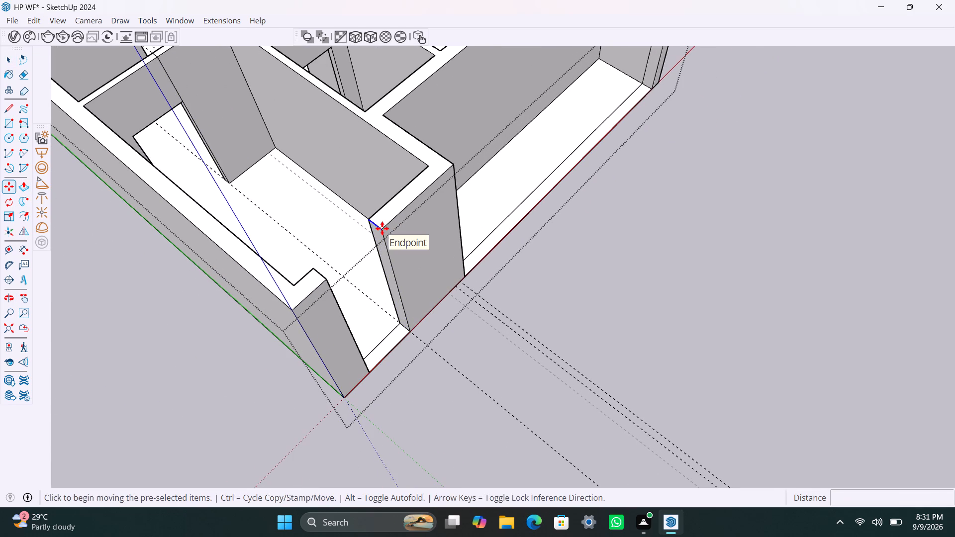
pyautogui.moveTo(382, 228); pyautogui.dragTo(382, 242)
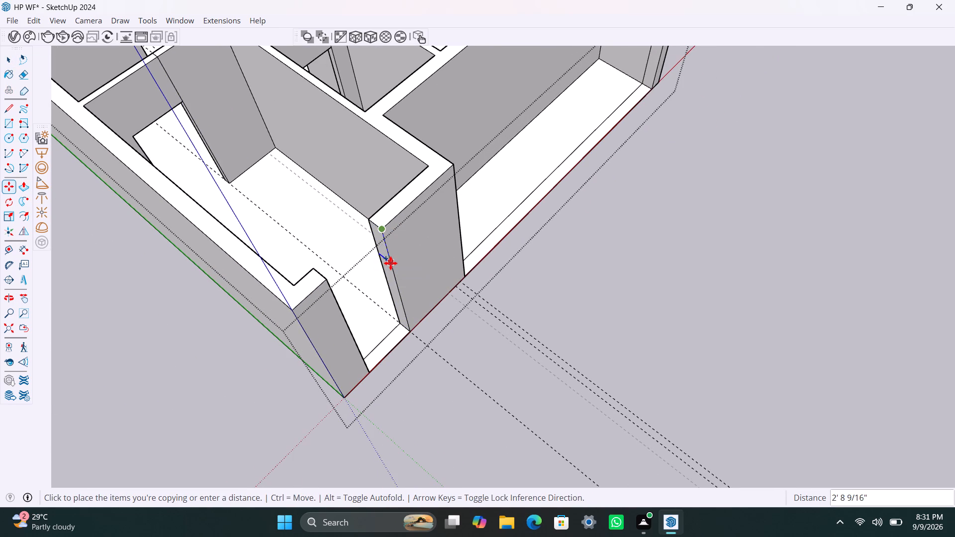
pyautogui.write("3'")
pyautogui.press('Return')
pyautogui.press('space')
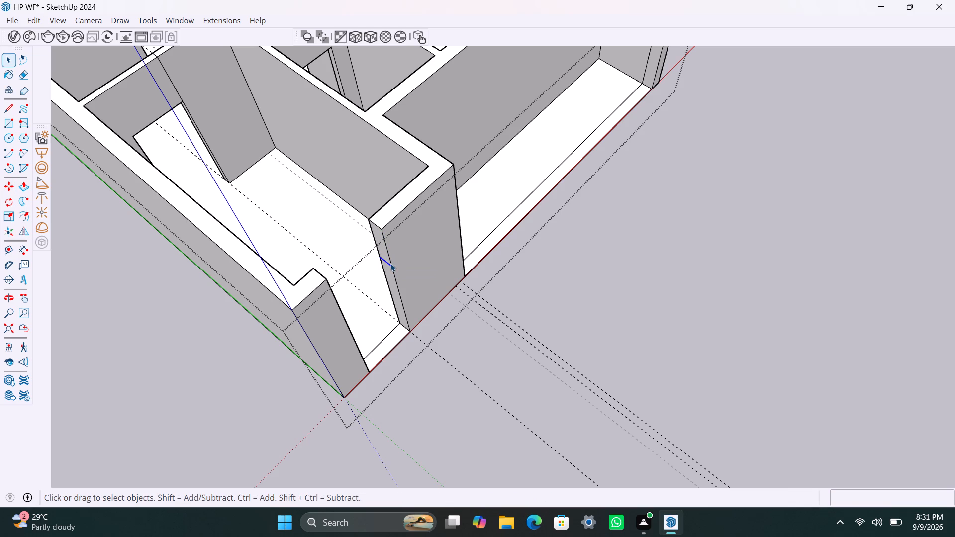
# Push/pull the upper 3' of the end face 3' across to the corner wall as a door lintel, and save the model.
pyautogui.scroll(5, 388, 246)
pyautogui.click(381, 252)
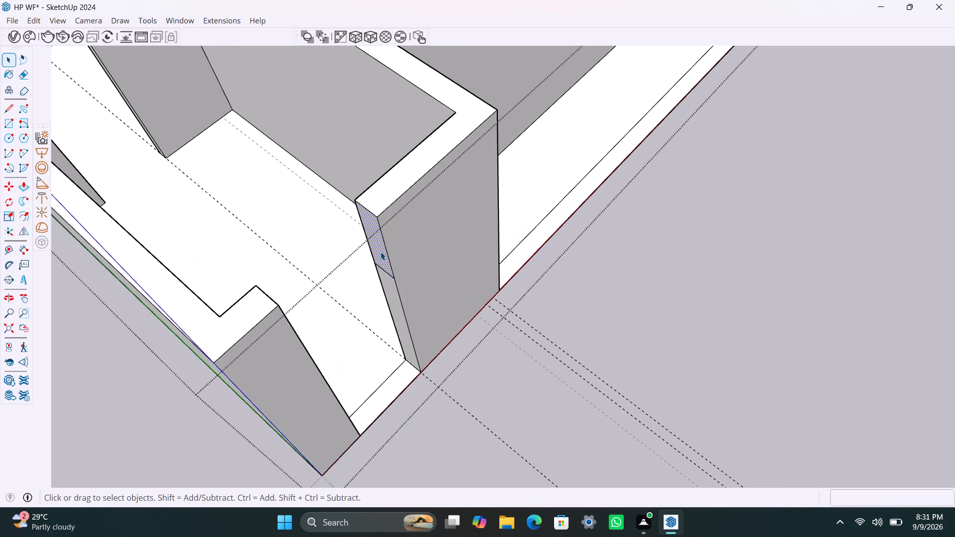
pyautogui.press('p')
pyautogui.moveTo(381, 252); pyautogui.dragTo(284, 333)
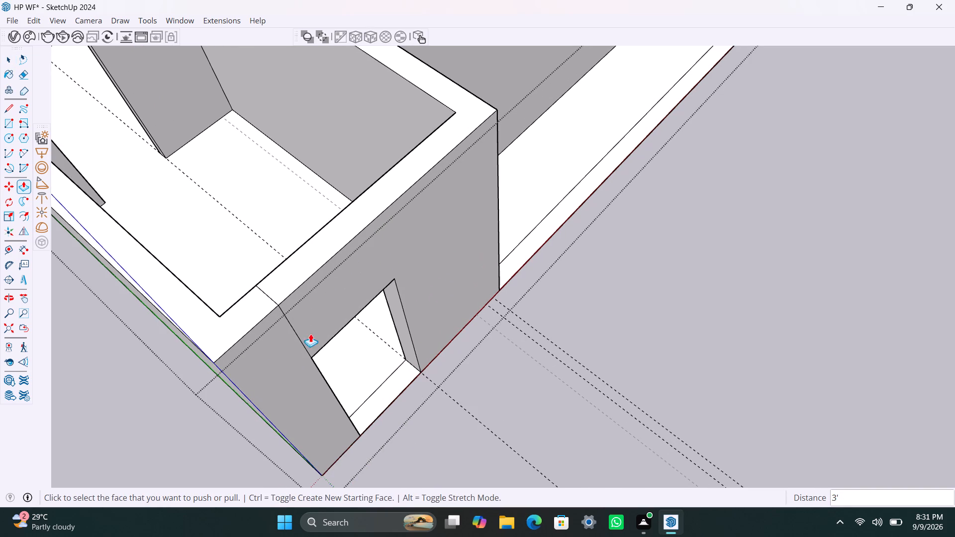
pyautogui.hotkey('ctrl', 's')
pyautogui.press('space')
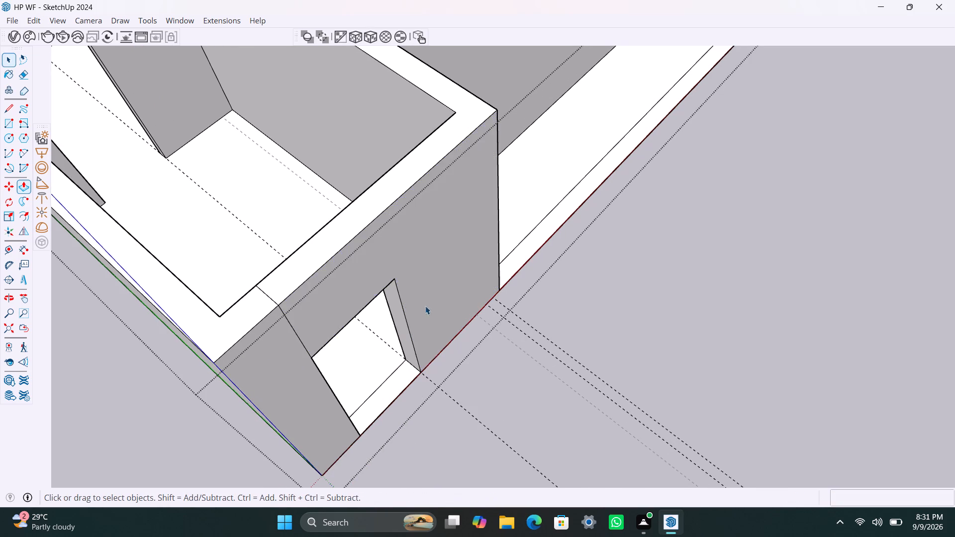
# Delete the inner line along the front edge of the open front area's floor.
pyautogui.scroll(-11, 430, 195)
pyautogui.moveTo(559, 193); pyautogui.dragTo(267, 176, button='middle')
pyautogui.scroll(-5, 538, 243)
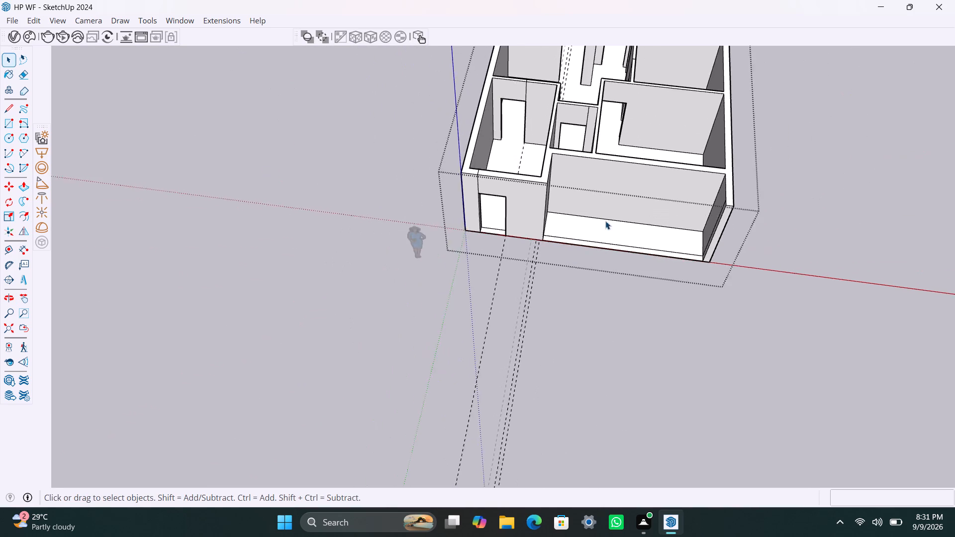
pyautogui.scroll(-4, 605, 221)
pyautogui.keyDown('shift'); pyautogui.moveTo(497, 212); pyautogui.dragTo(360, 266, button='middle'); pyautogui.keyUp('shift')
pyautogui.scroll(3, 445, 259)
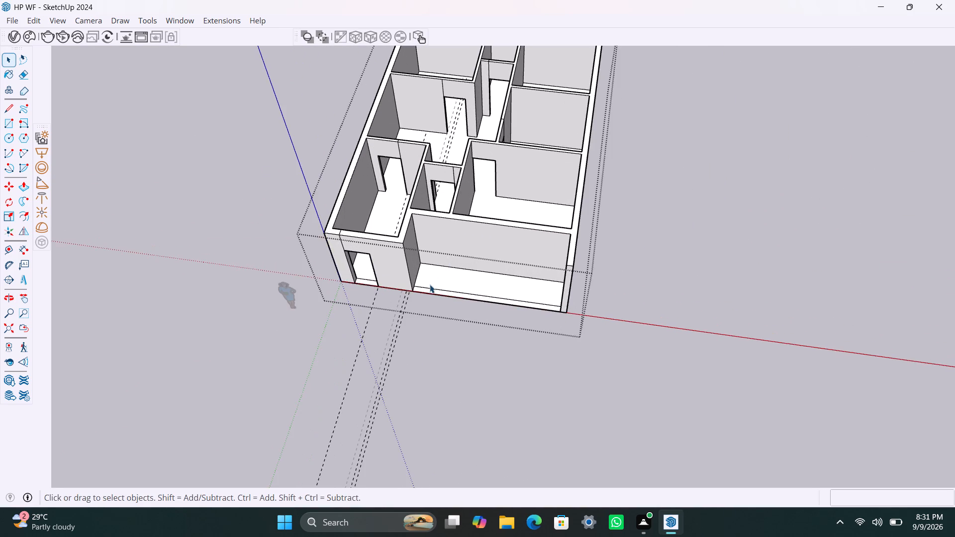
pyautogui.moveTo(432, 287); pyautogui.dragTo(453, 302, button='middle')
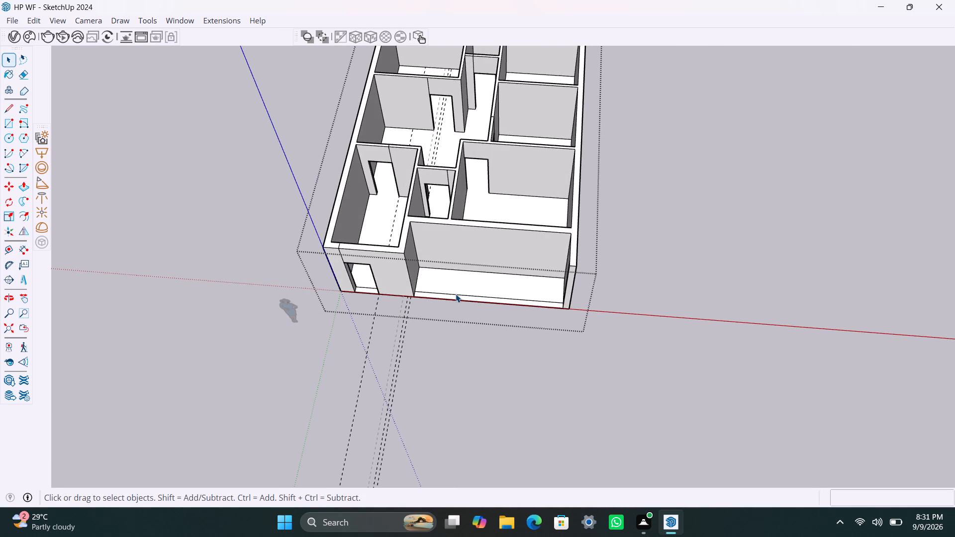
pyautogui.scroll(-2, 446, 302)
pyautogui.scroll(8, 463, 294)
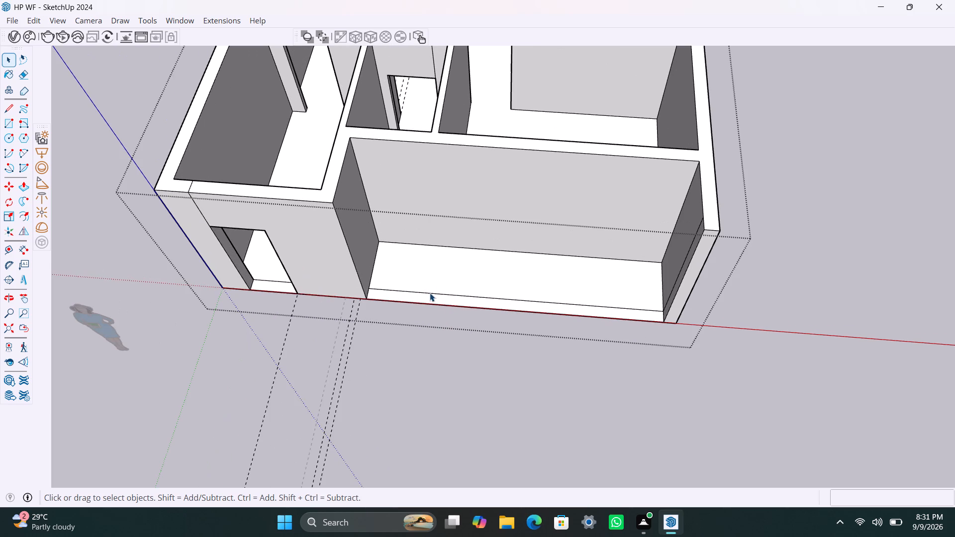
pyautogui.click(432, 294)
pyautogui.press('Delete')
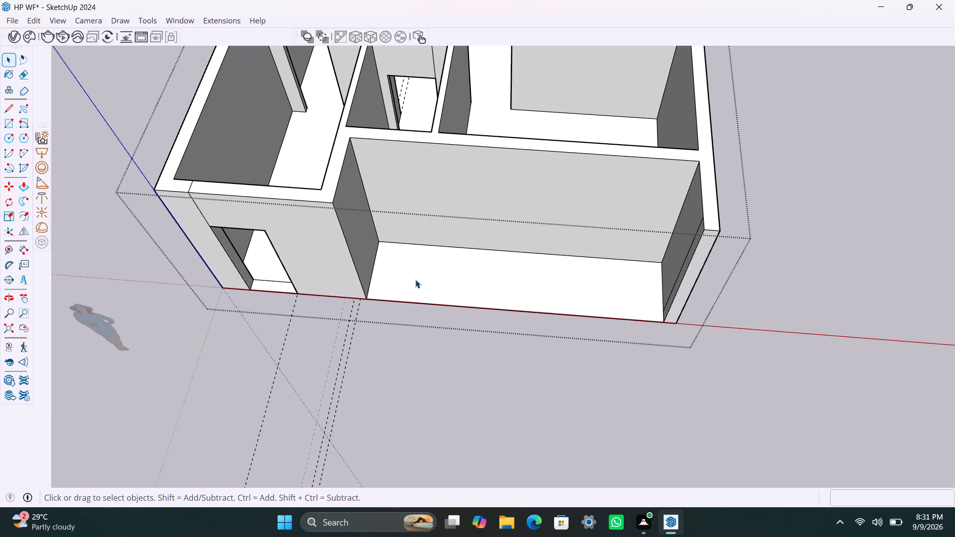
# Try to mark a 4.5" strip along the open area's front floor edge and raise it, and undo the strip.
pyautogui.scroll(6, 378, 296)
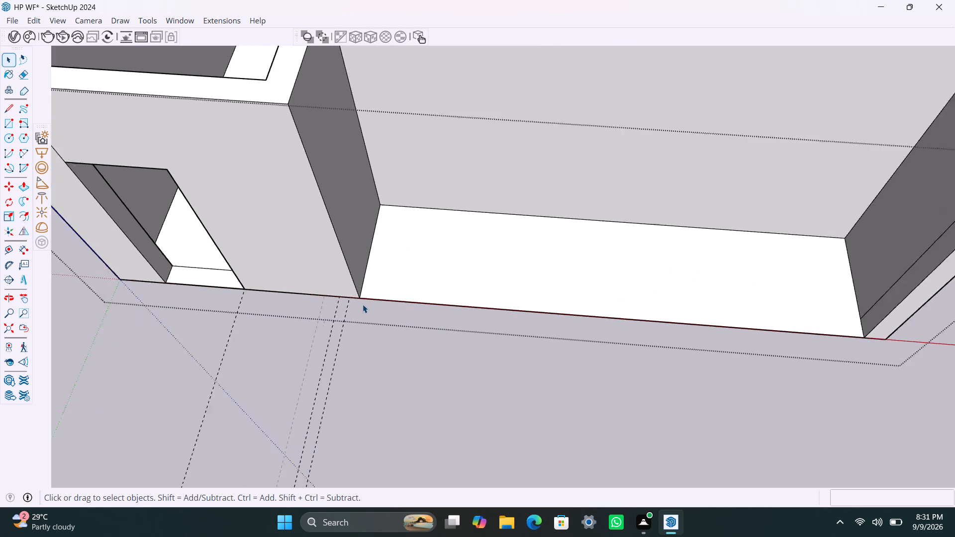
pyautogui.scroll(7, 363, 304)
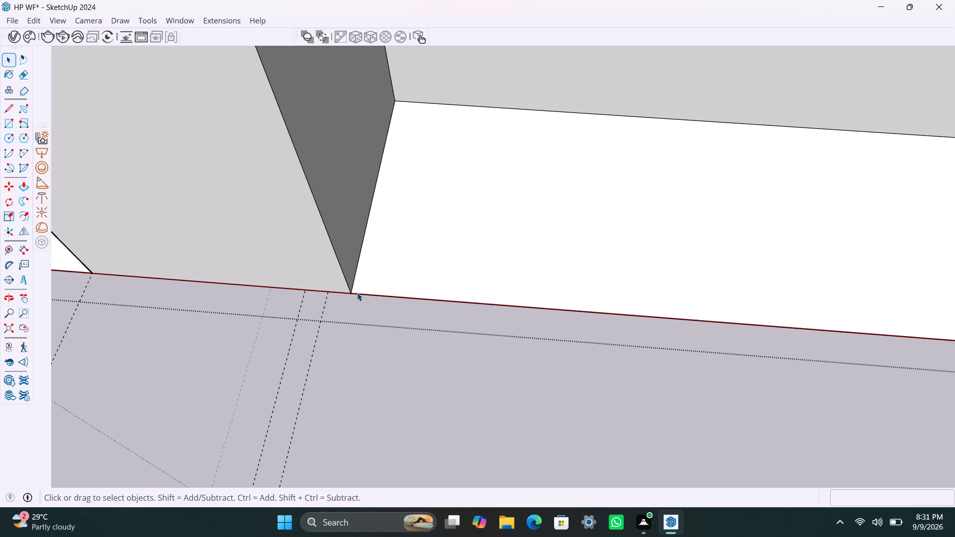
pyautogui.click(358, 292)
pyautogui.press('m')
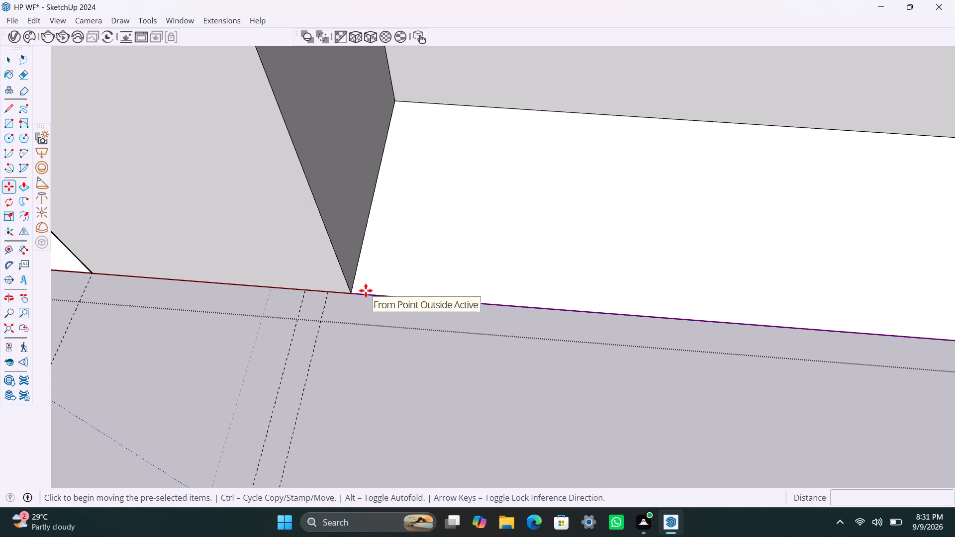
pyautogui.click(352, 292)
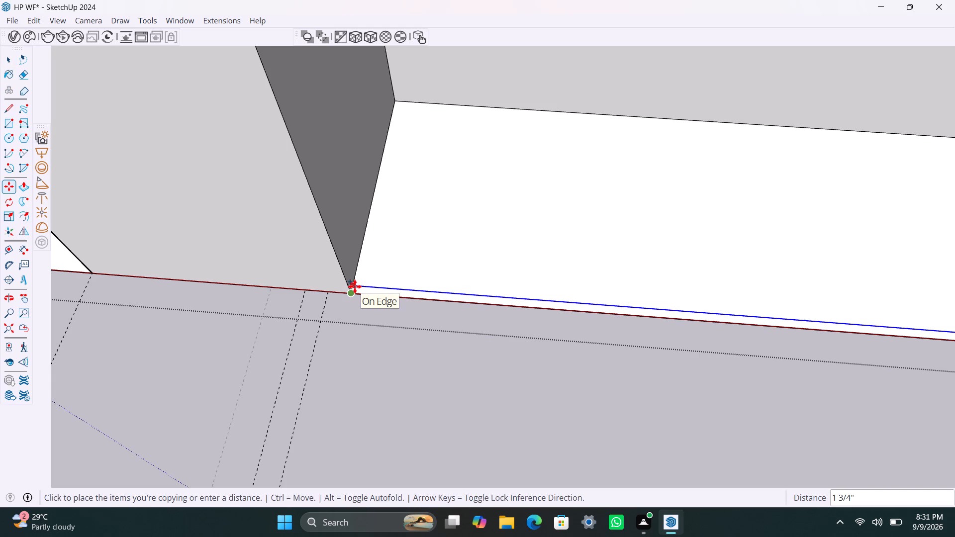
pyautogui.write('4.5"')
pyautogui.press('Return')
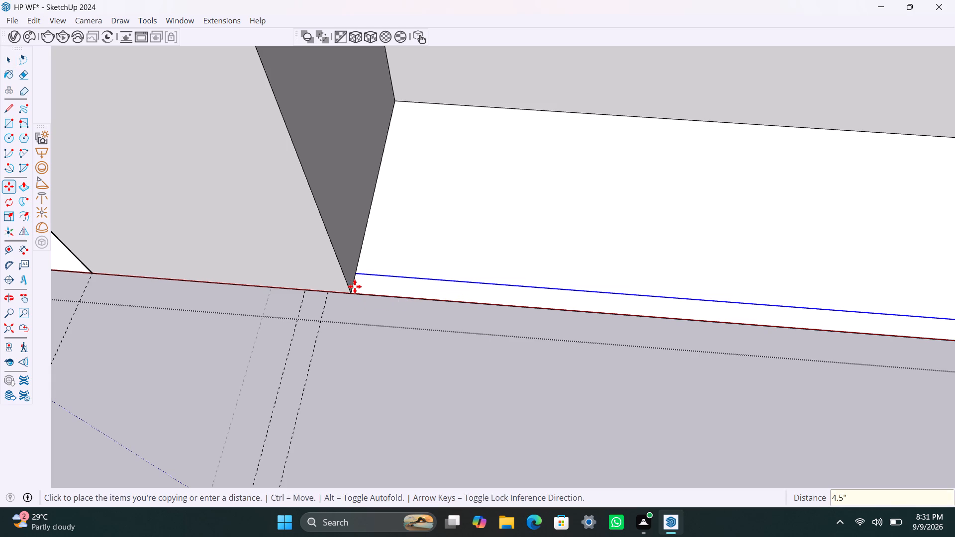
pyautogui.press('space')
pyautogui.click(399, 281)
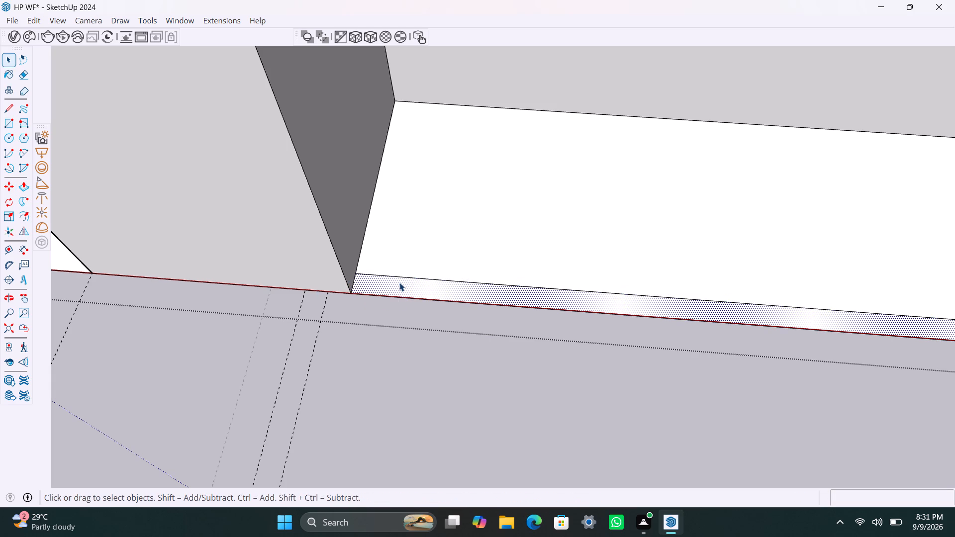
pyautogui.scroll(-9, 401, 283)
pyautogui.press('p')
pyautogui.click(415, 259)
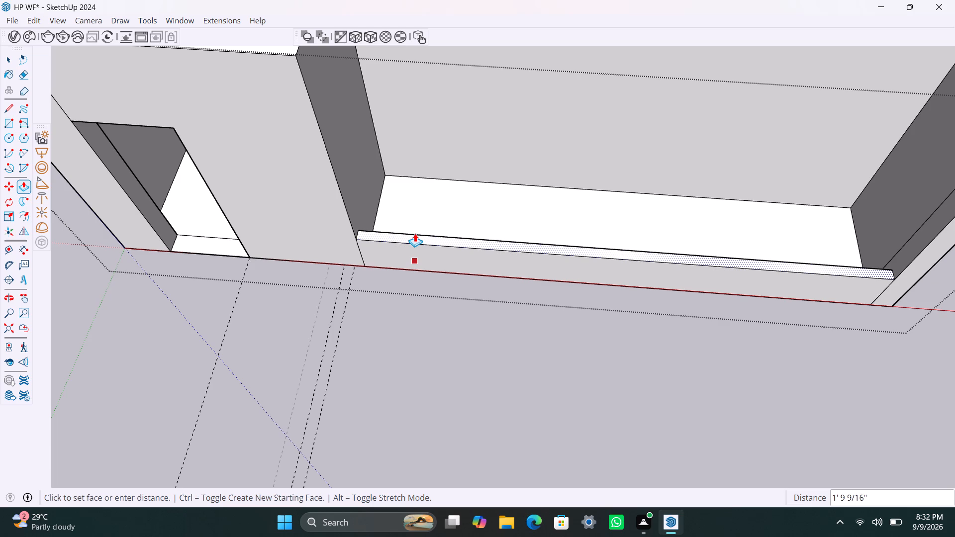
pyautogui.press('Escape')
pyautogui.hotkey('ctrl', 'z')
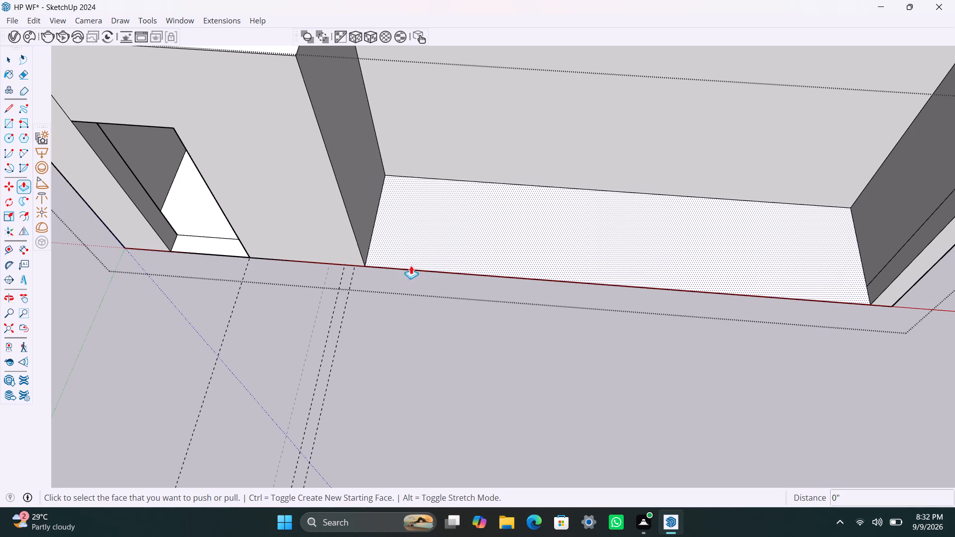
# Save the model and exit the house group.
pyautogui.scroll(-15, 467, 140)
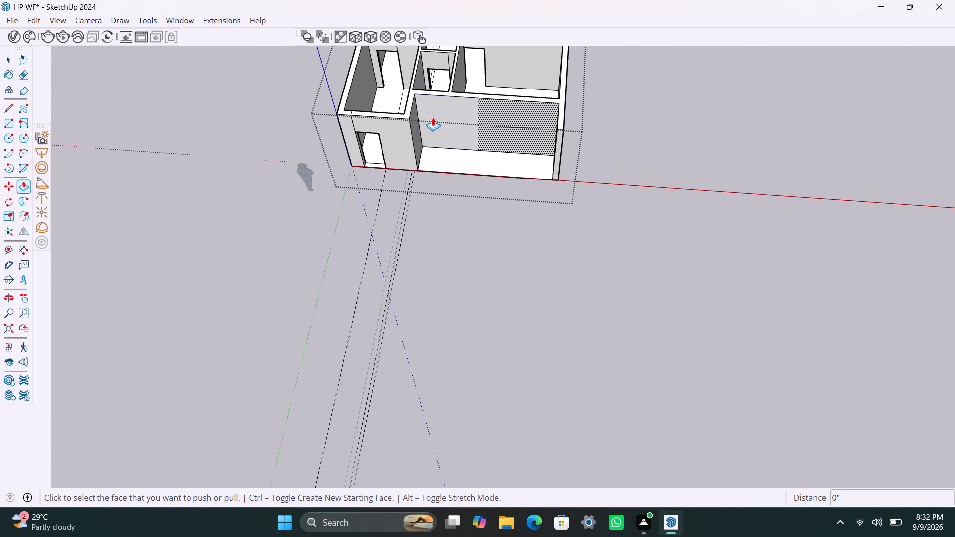
pyautogui.hotkey('ctrl', 's')
pyautogui.scroll(-5, 415, 192)
pyautogui.keyDown('shift'); pyautogui.moveTo(426, 252); pyautogui.dragTo(456, 390, button='middle'); pyautogui.keyUp('shift')
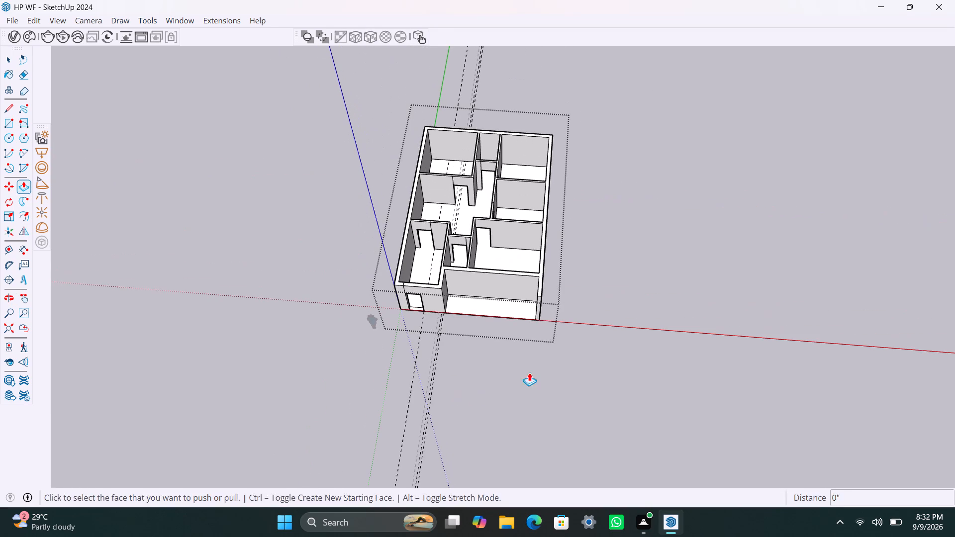
pyautogui.press('space')
pyautogui.click(653, 288)
pyautogui.doubleClick(588, 213)
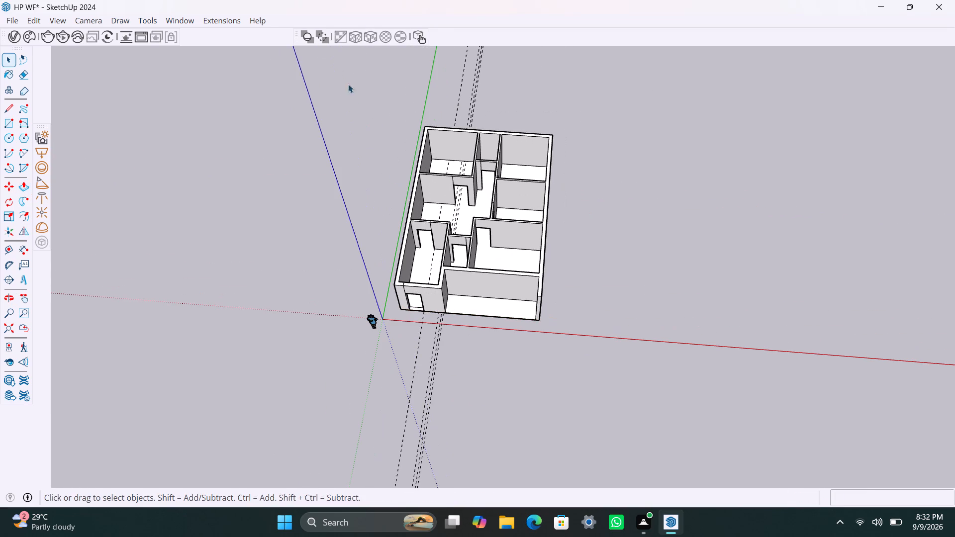
# Delete all guides from the model.
pyautogui.moveTo(326, 66); pyautogui.dragTo(604, 342)
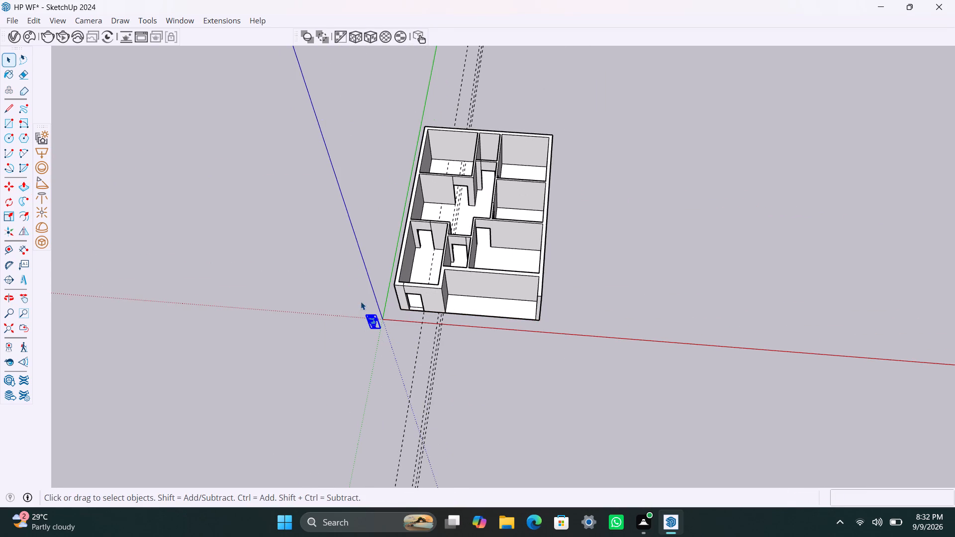
pyautogui.click(563, 271)
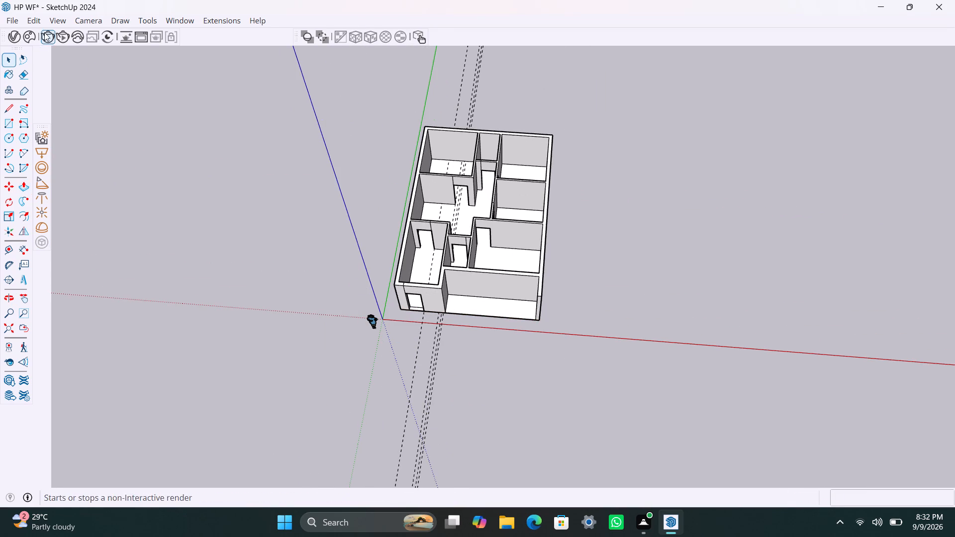
pyautogui.moveTo(40, 19); pyautogui.dragTo(39, 26)
pyautogui.click(103, 145)
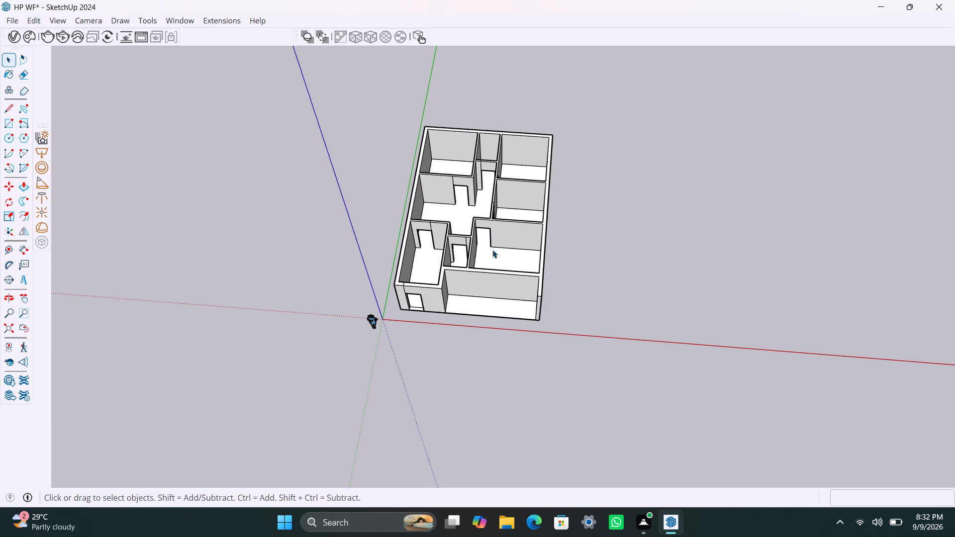
# Run the FixIt 101 cleanup on the house group twice.
pyautogui.click(425, 258)
pyautogui.rightClick(441, 244)
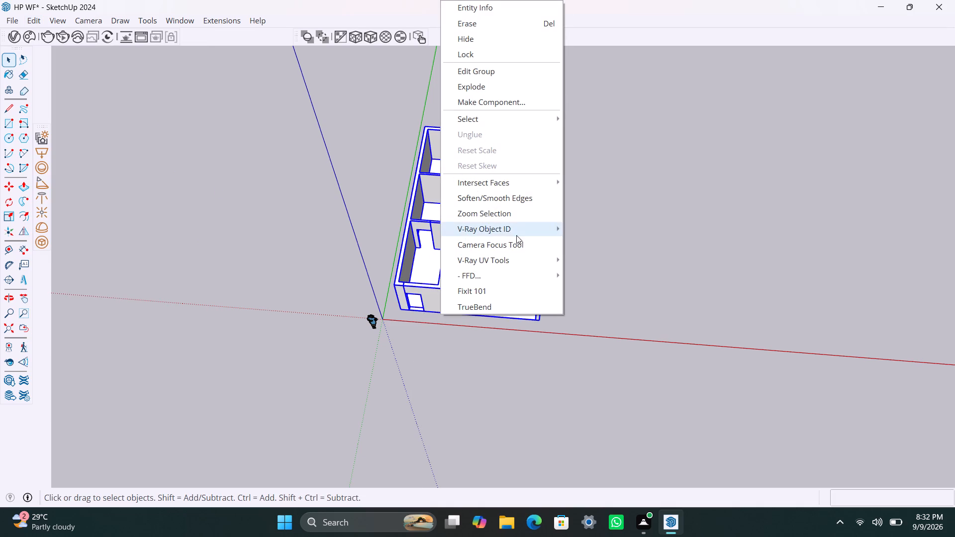
pyautogui.click(484, 289)
pyautogui.click(495, 313)
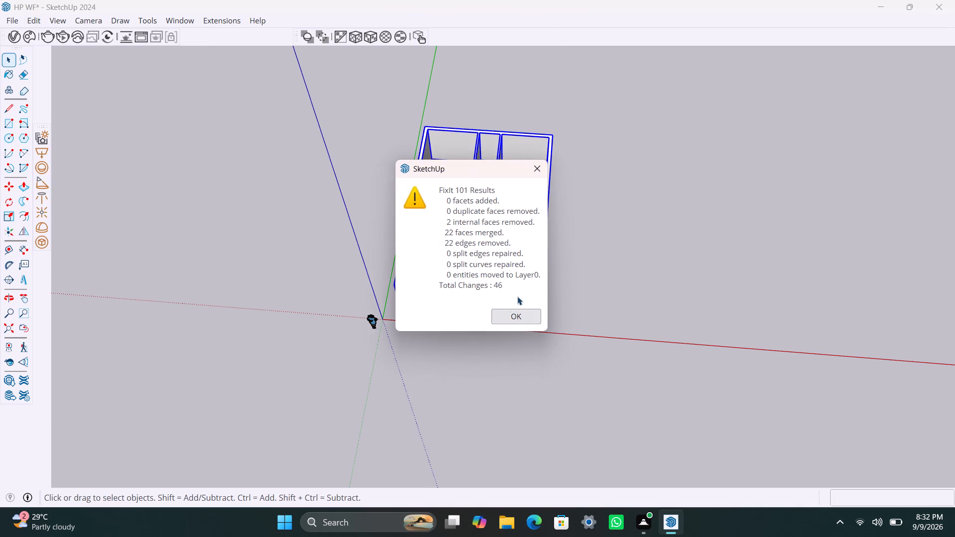
pyautogui.click(630, 265)
pyautogui.rightClick(435, 246)
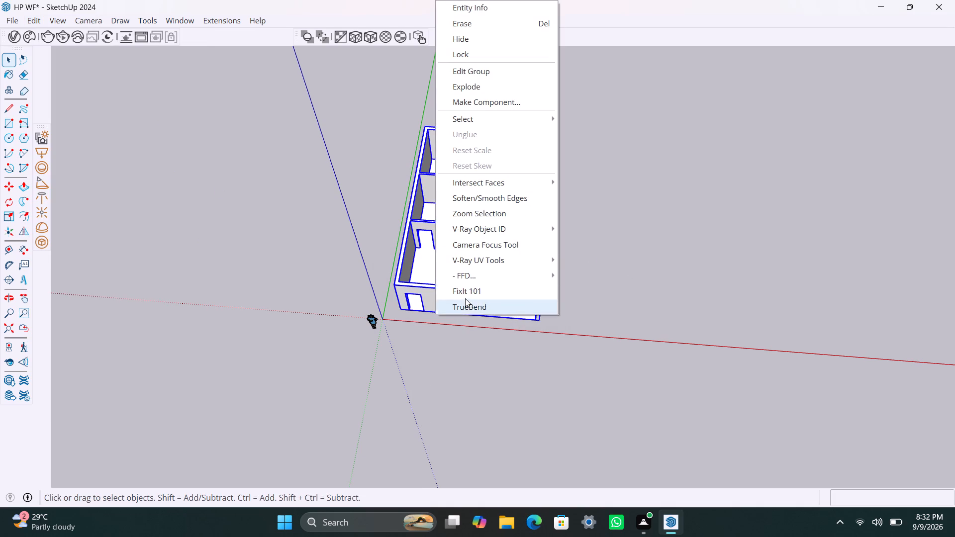
pyautogui.click(467, 284)
pyautogui.click(503, 315)
pyautogui.click(681, 255)
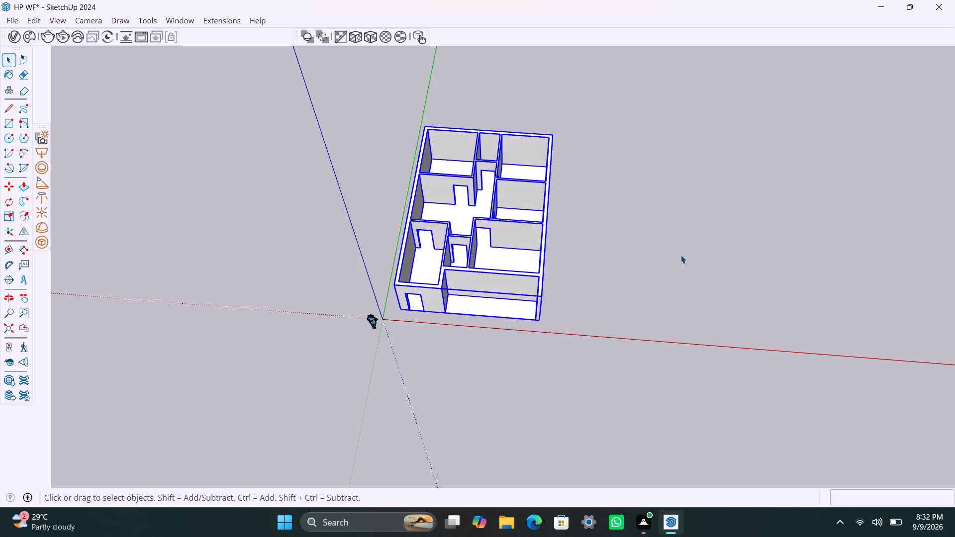
# Examine the cleaned house model from the front and long sides, checking its walls, partitions and door openings.
pyautogui.scroll(-2, 390, 279)
pyautogui.moveTo(499, 270); pyautogui.dragTo(593, 280, button='middle')
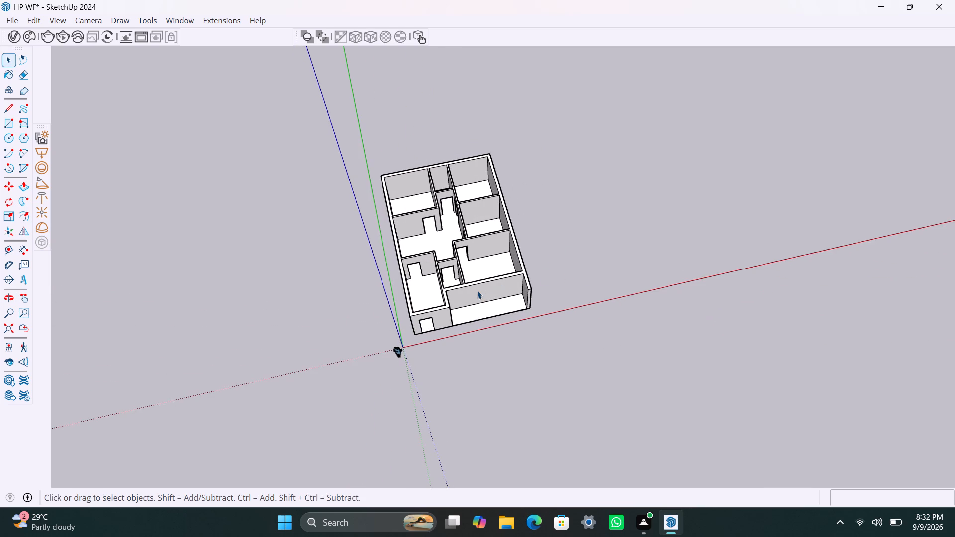
pyautogui.scroll(7, 477, 290)
pyautogui.moveTo(503, 334); pyautogui.dragTo(442, 302, button='middle')
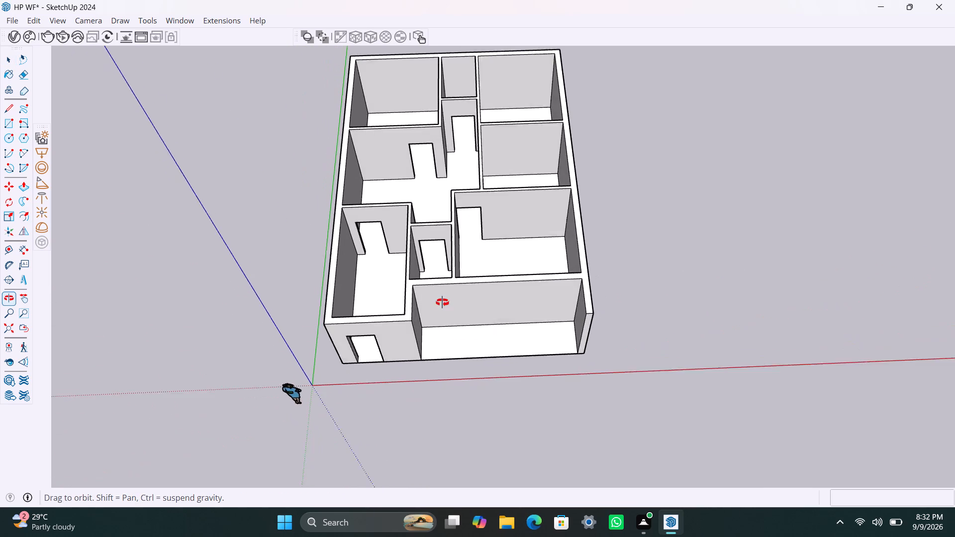
pyautogui.moveTo(442, 302); pyautogui.dragTo(441, 301, button='middle')
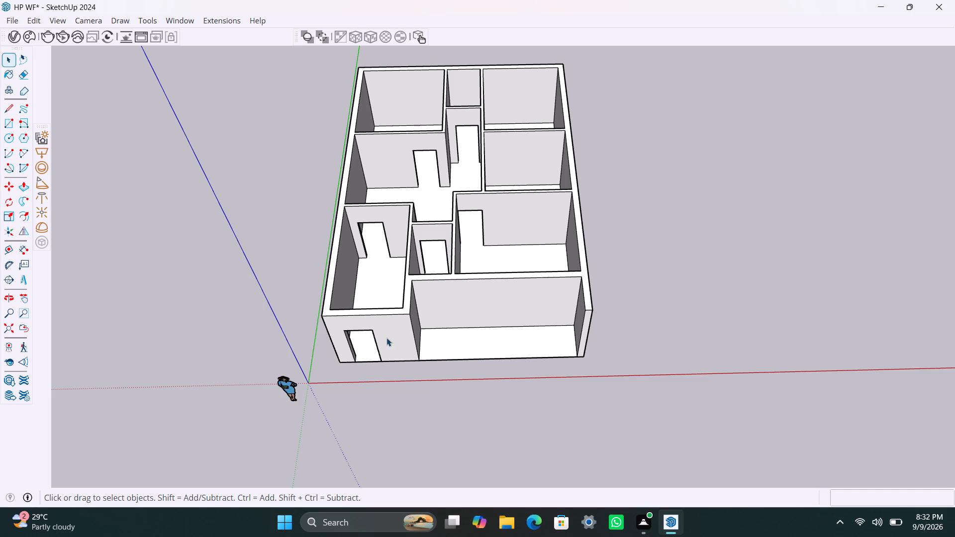
pyautogui.scroll(-3, 496, 280)
pyautogui.moveTo(500, 303); pyautogui.dragTo(420, 285, button='middle')
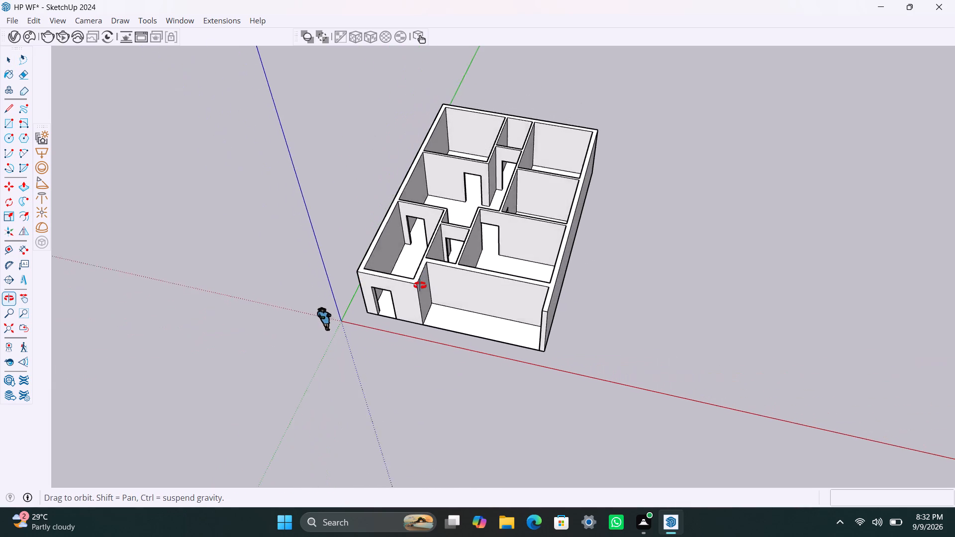
pyautogui.moveTo(420, 285); pyautogui.dragTo(420, 276, button='middle')
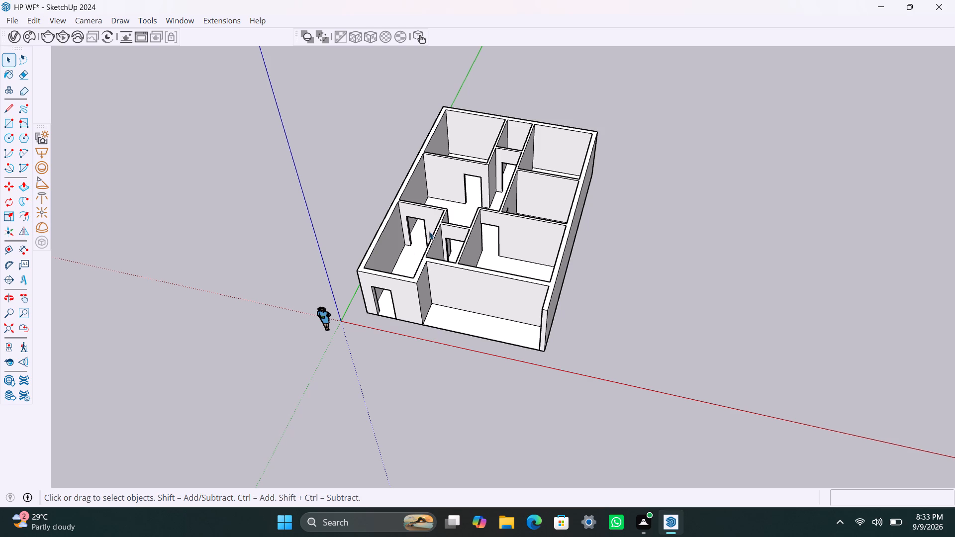
pyautogui.scroll(-5, 430, 228)
pyautogui.moveTo(499, 222); pyautogui.dragTo(171, 214, button='middle')
pyautogui.scroll(4, 526, 209)
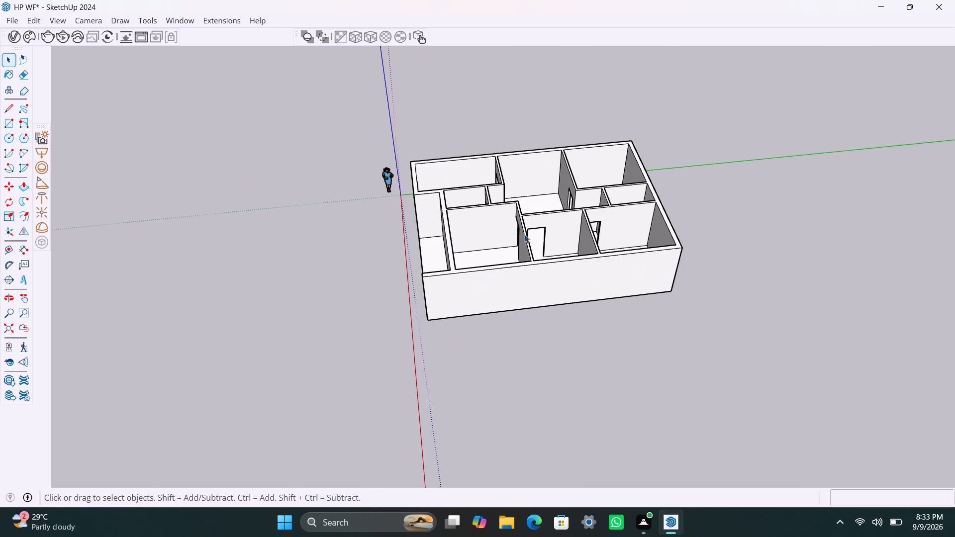
pyautogui.scroll(3, 526, 235)
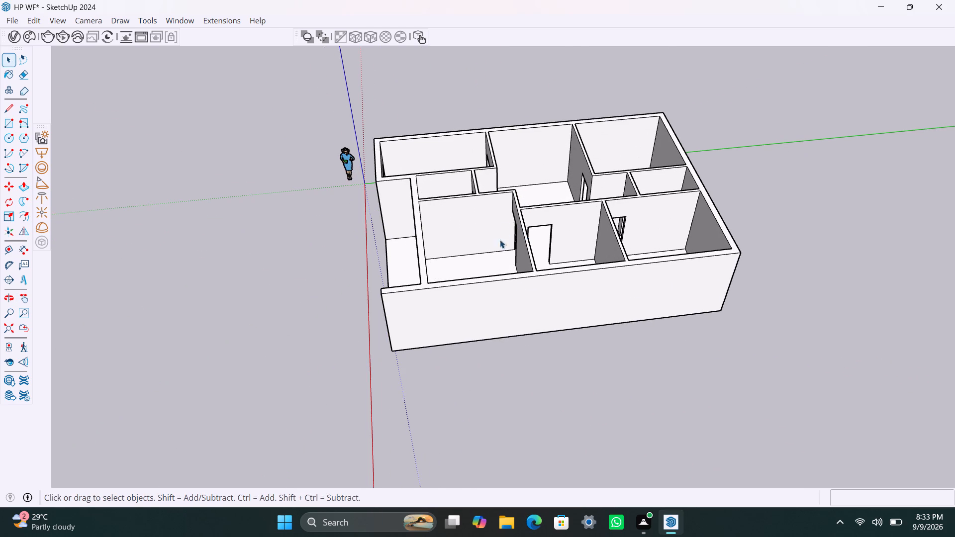
pyautogui.scroll(-1, 523, 303)
pyautogui.scroll(-2, 562, 285)
pyautogui.moveTo(562, 285); pyautogui.dragTo(537, 300, button='middle')
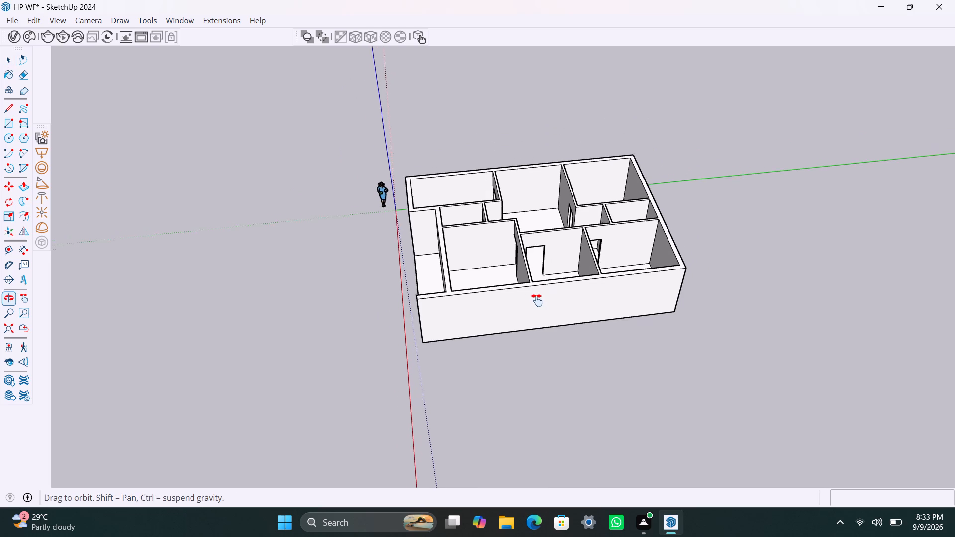
pyautogui.moveTo(537, 300); pyautogui.dragTo(497, 297, button='middle')
pyautogui.scroll(3, 486, 289)
pyautogui.moveTo(519, 274); pyautogui.dragTo(480, 276, button='middle')
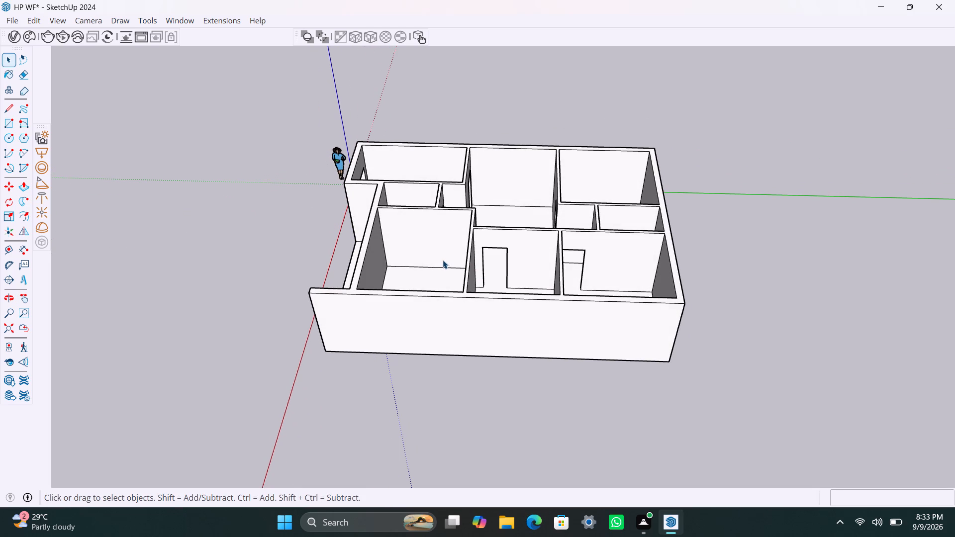
pyautogui.scroll(-4, 273, 290)
pyautogui.moveTo(263, 302); pyautogui.dragTo(653, 281, button='middle')
pyautogui.scroll(4, 406, 367)
pyautogui.moveTo(486, 355); pyautogui.dragTo(541, 351, button='middle')
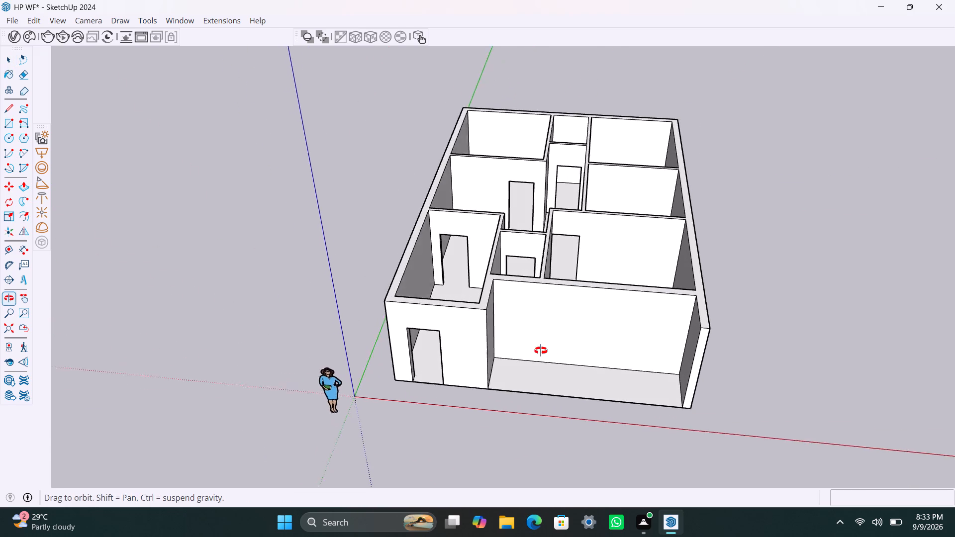
pyautogui.moveTo(541, 351); pyautogui.dragTo(552, 345, button='middle')
pyautogui.scroll(-2, 557, 326)
pyautogui.moveTo(559, 323); pyautogui.dragTo(470, 286, button='middle')
pyautogui.scroll(3, 470, 286)
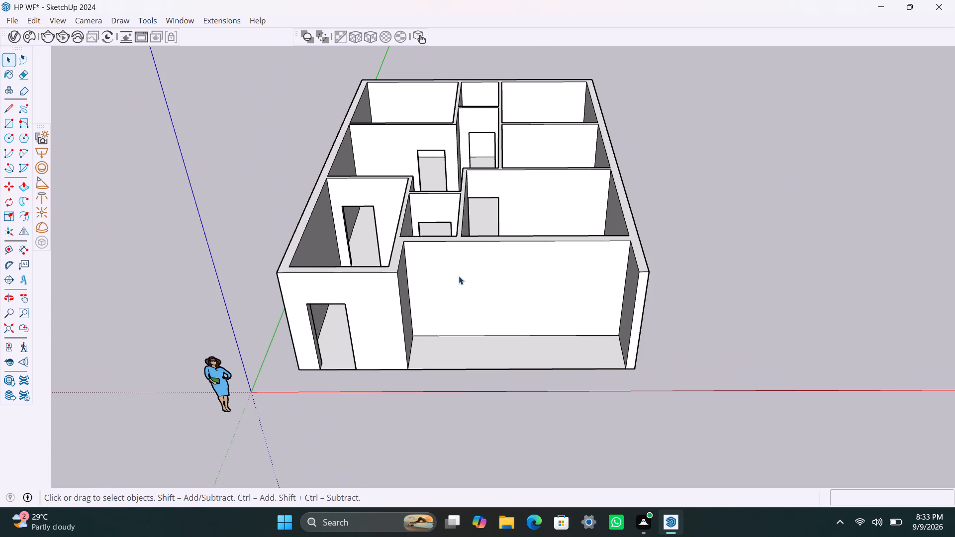
# Place vertical guides on the open front area's back wall: one about 7' from its door-side end, another 4' farther along.
pyautogui.press('t')
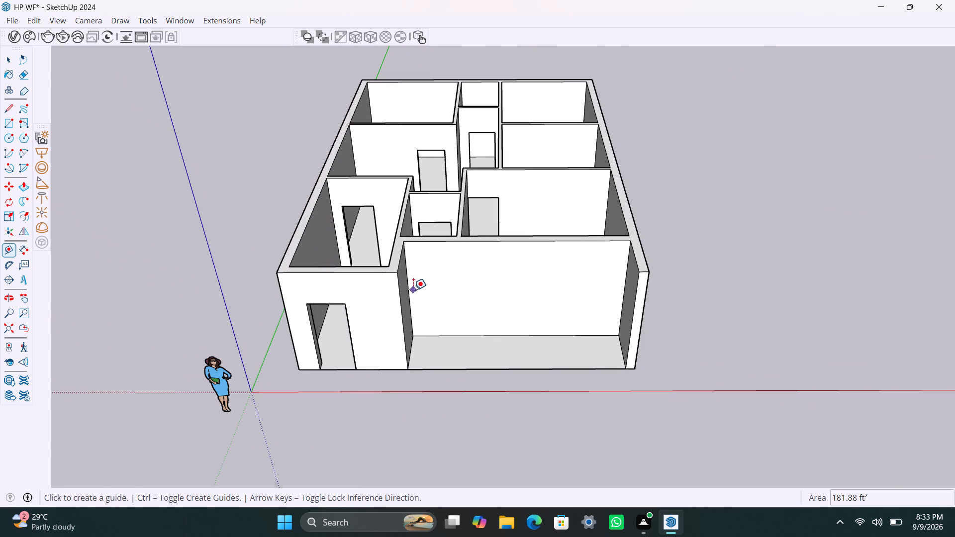
pyautogui.moveTo(411, 286); pyautogui.dragTo(492, 303)
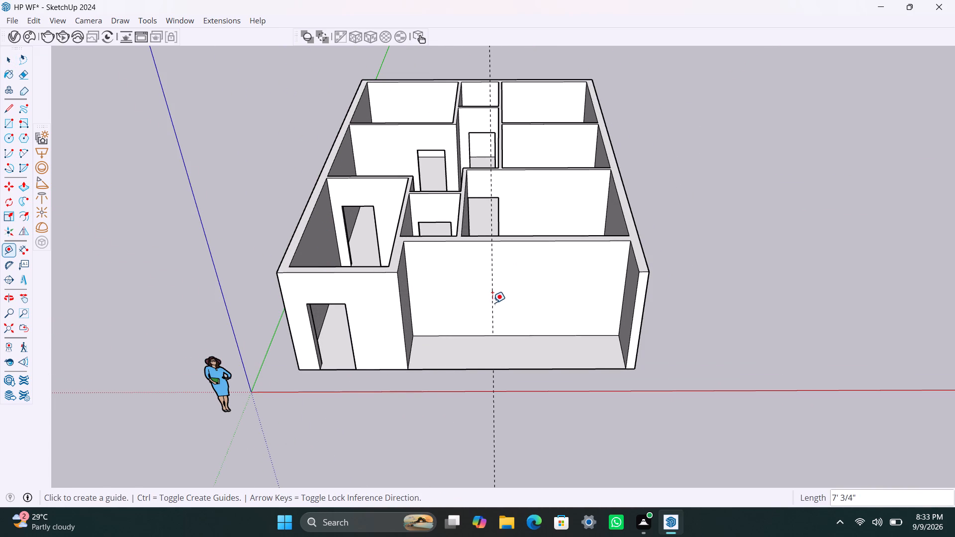
pyautogui.moveTo(492, 293); pyautogui.dragTo(551, 294)
pyautogui.press('space')
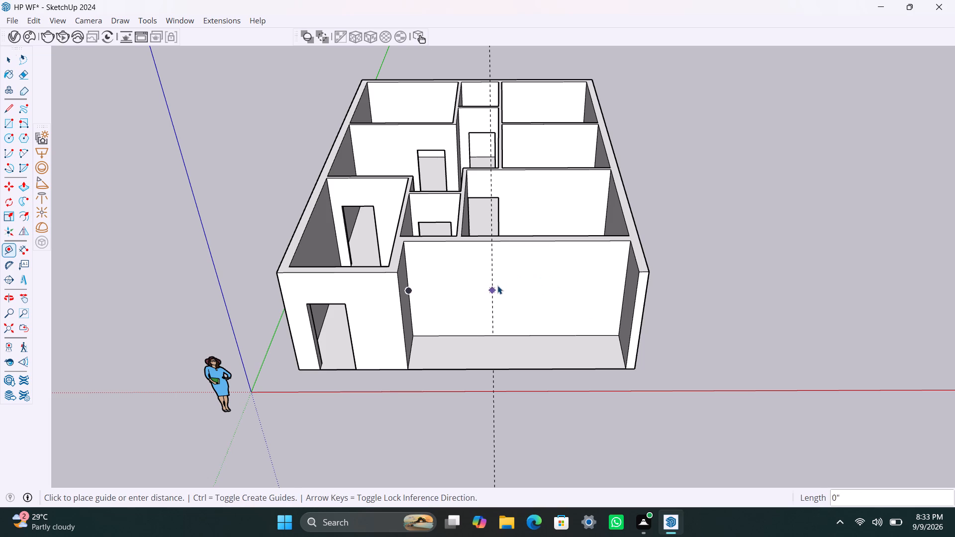
pyautogui.press('t')
pyautogui.moveTo(492, 272); pyautogui.dragTo(557, 279)
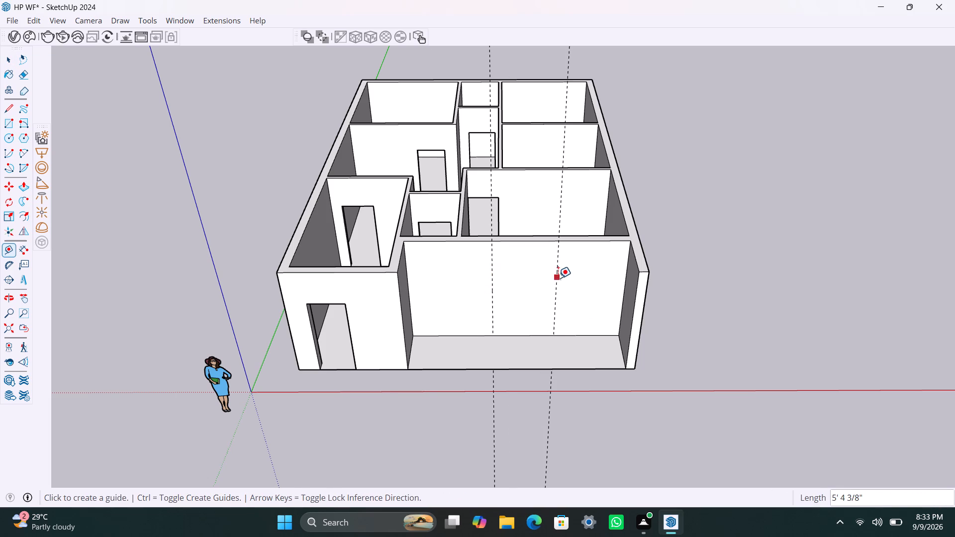
pyautogui.write("4'")
pyautogui.press('Return')
pyautogui.press('space')
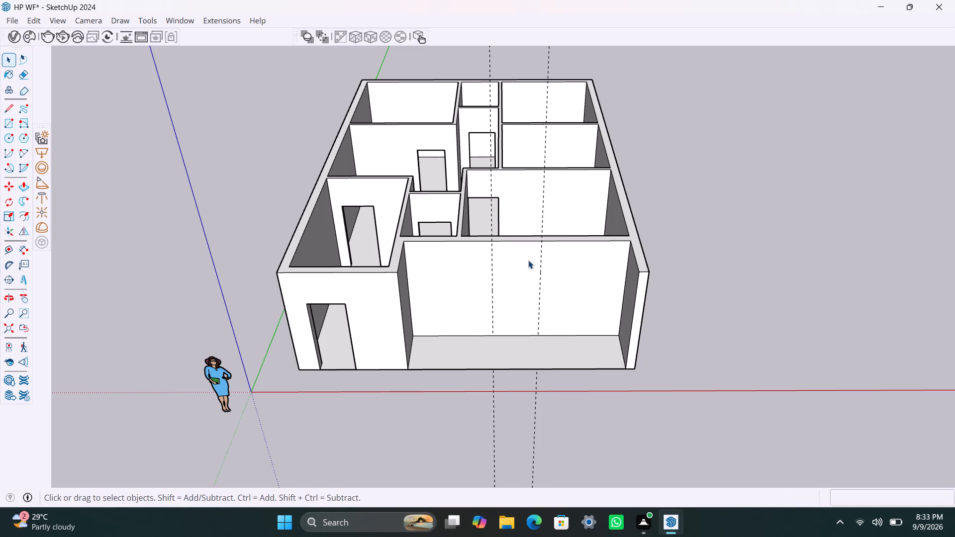
# Add horizontal guides on the same wall, one 3' below its top edge and another 4' below that.
pyautogui.press('t')
pyautogui.click(514, 244)
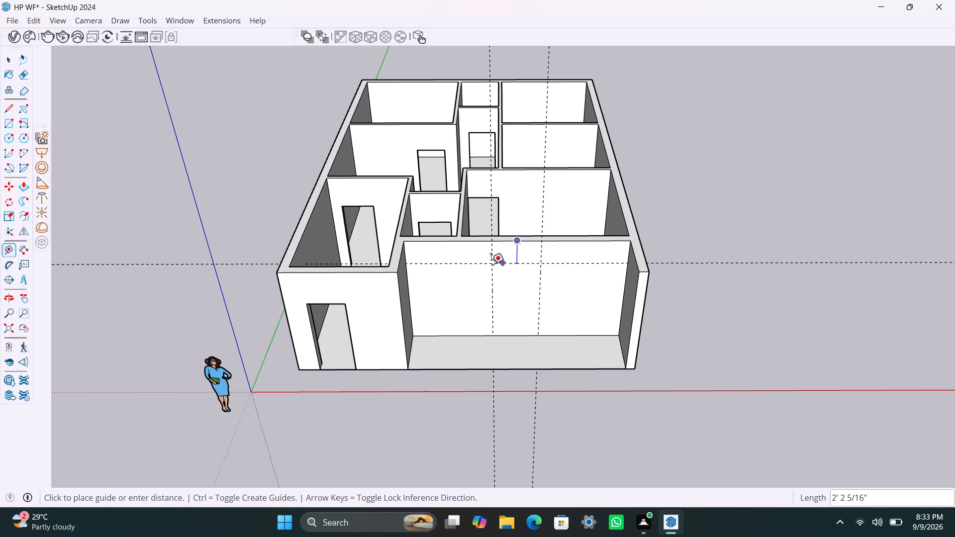
pyautogui.write("3'")
pyautogui.press('Return')
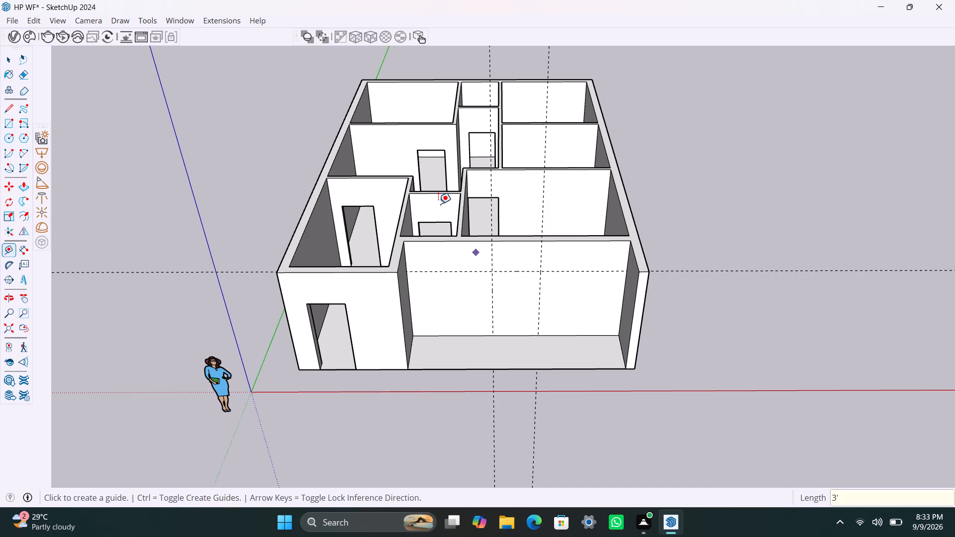
pyautogui.moveTo(511, 270); pyautogui.dragTo(506, 275)
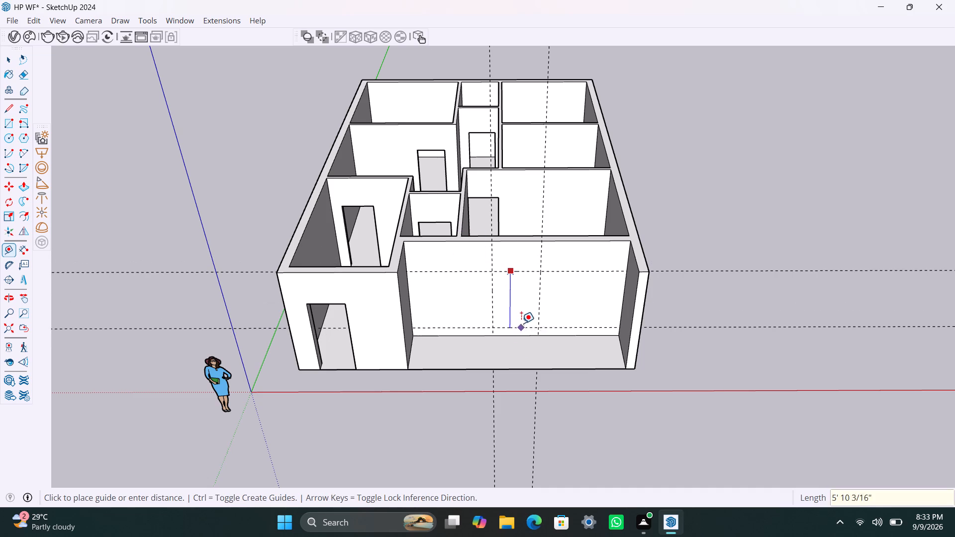
pyautogui.write("4'")
pyautogui.press('Return')
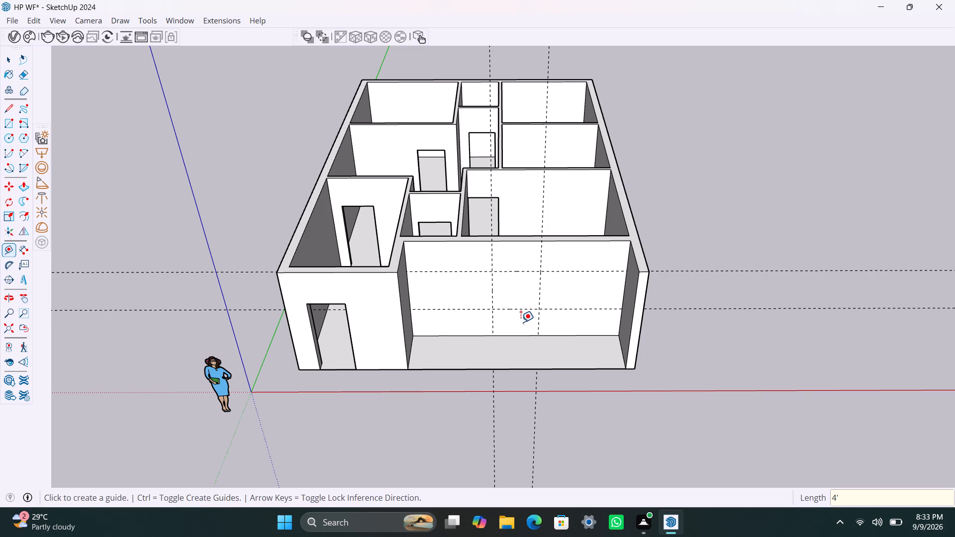
pyautogui.press('space')
# Enter the house group and draw a 4' by 4' window rectangle on the wall between the guide intersections.
pyautogui.scroll(-2, 605, 303)
pyautogui.keyDown('shift'); pyautogui.moveTo(580, 300); pyautogui.dragTo(524, 275, button='middle'); pyautogui.keyUp('shift')
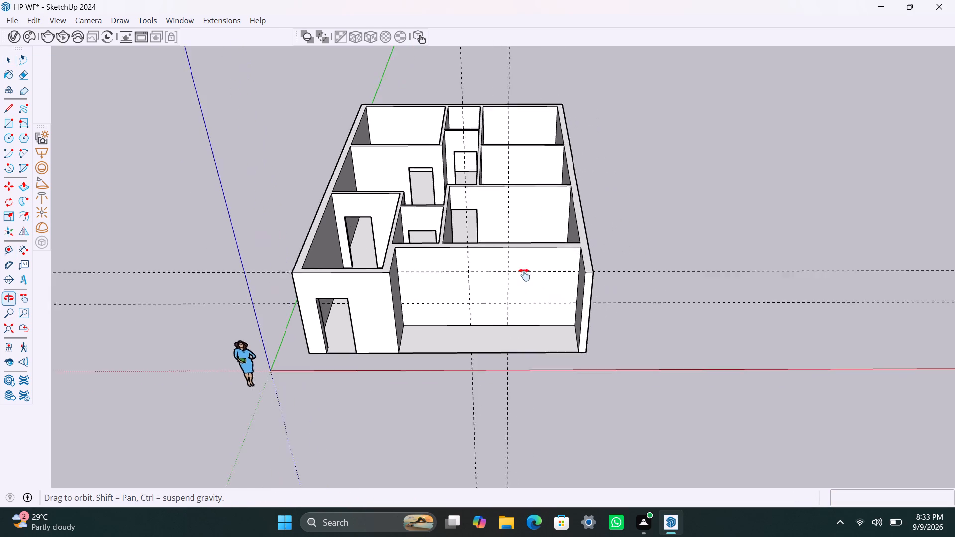
pyautogui.keyDown('shift'); pyautogui.moveTo(524, 275); pyautogui.dragTo(517, 254, button='middle'); pyautogui.keyUp('shift')
pyautogui.scroll(2, 490, 249)
pyautogui.doubleClick(459, 242)
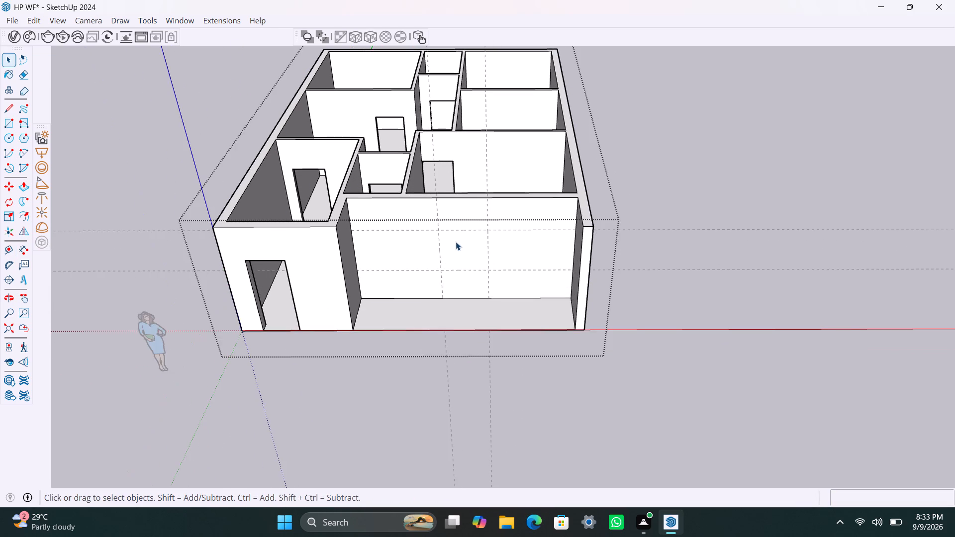
pyautogui.scroll(2, 455, 242)
pyautogui.press('r')
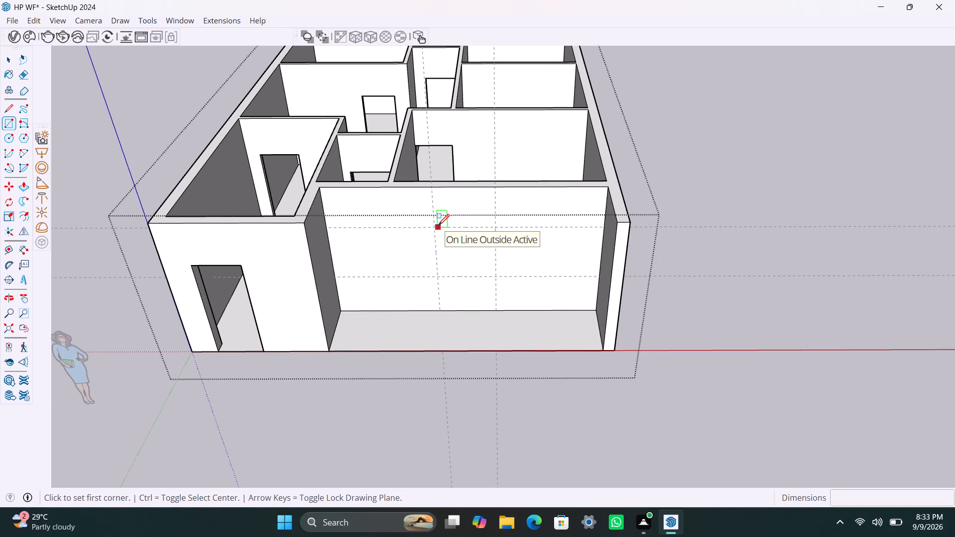
pyautogui.moveTo(437, 225); pyautogui.dragTo(446, 234)
pyautogui.click(499, 274)
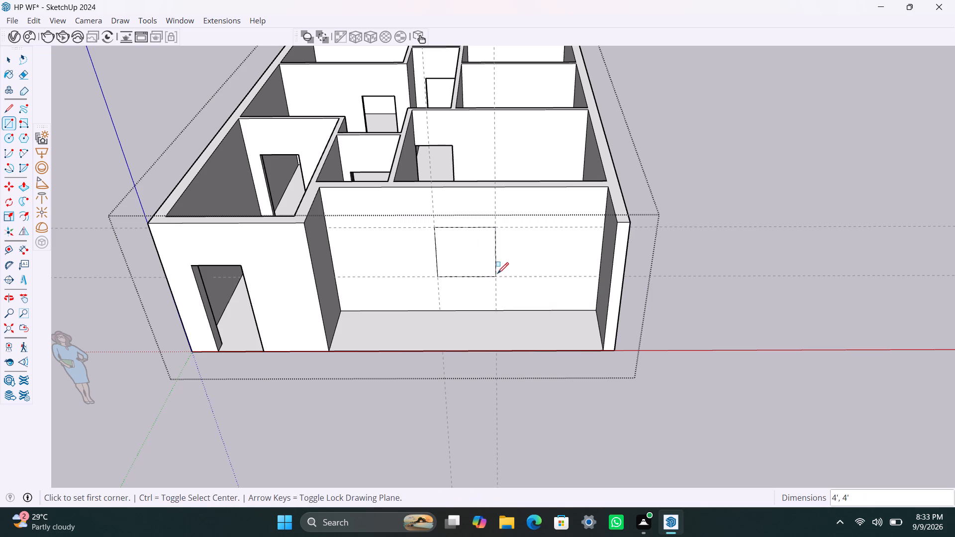
pyautogui.press('space')
# Push the 4' by 4' rectangle 9" through the wall to cut the window opening, undoing the shallow first push.
pyautogui.click(479, 254)
pyautogui.press('p')
pyautogui.click(481, 253)
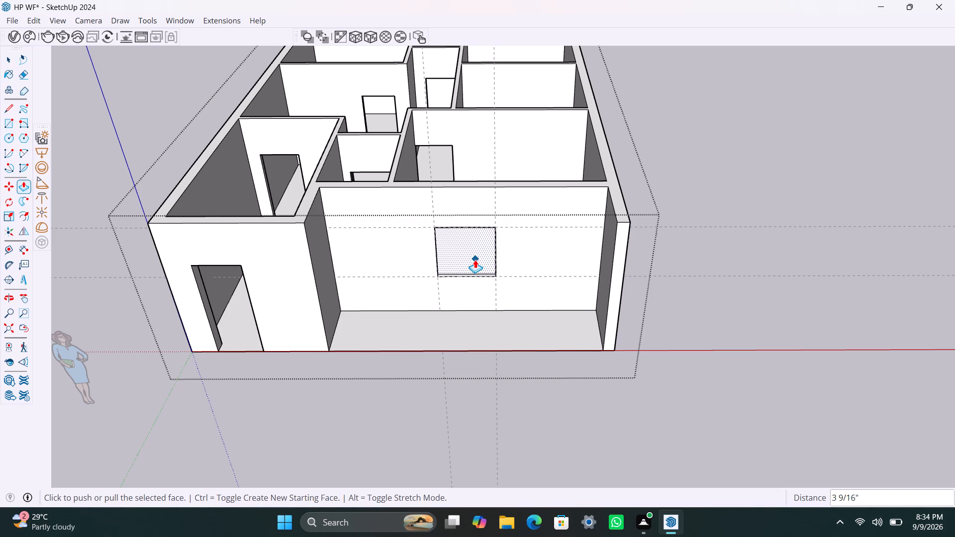
pyautogui.scroll(-3, 475, 262)
pyautogui.scroll(9, 476, 263)
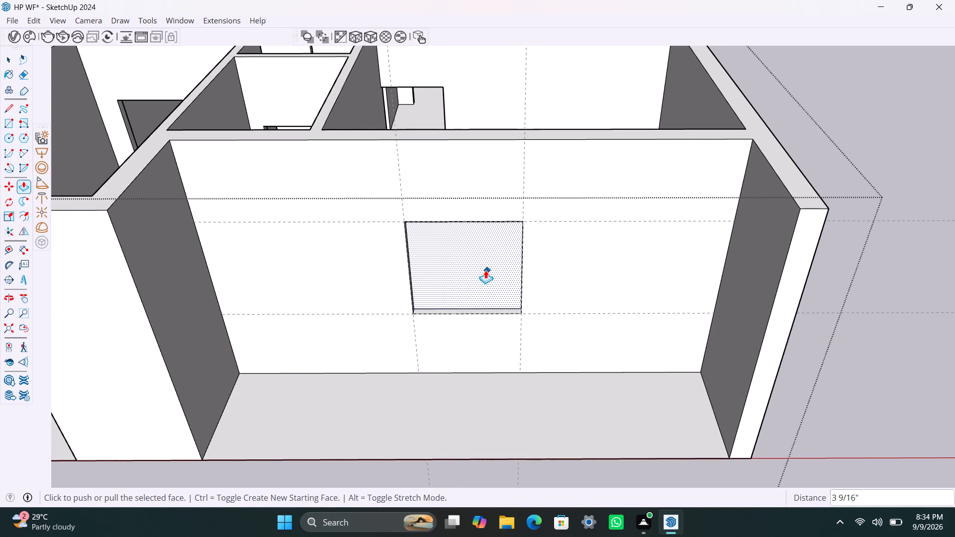
pyautogui.press('Escape')
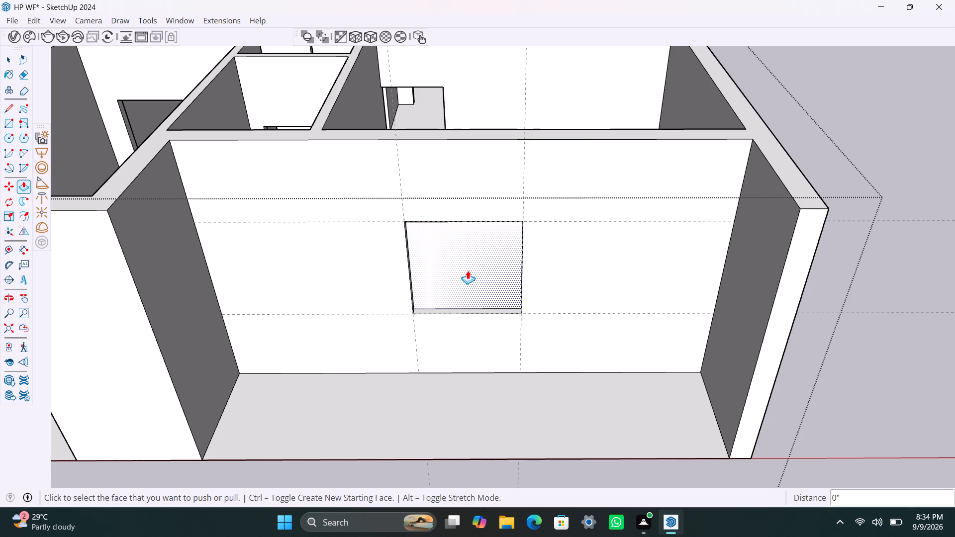
pyautogui.hotkey('ctrl', 'z')
pyautogui.click(468, 270)
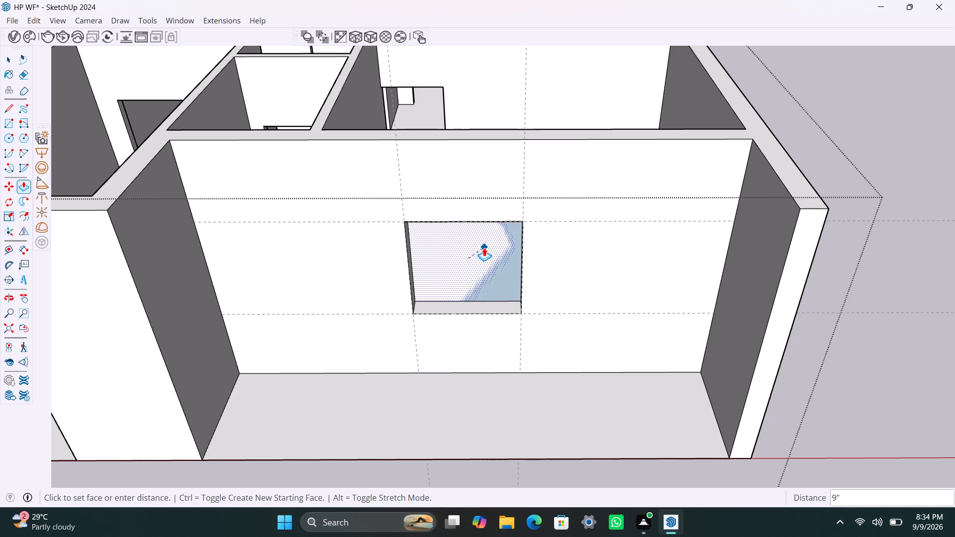
pyautogui.click(484, 248)
pyautogui.press('space')
# Place vertical guides on the long outer wall: one about 8' 5" from its open-front-area end, another 4' farther along.
pyautogui.scroll(-7, 542, 308)
pyautogui.moveTo(576, 287); pyautogui.dragTo(60, 189, button='middle')
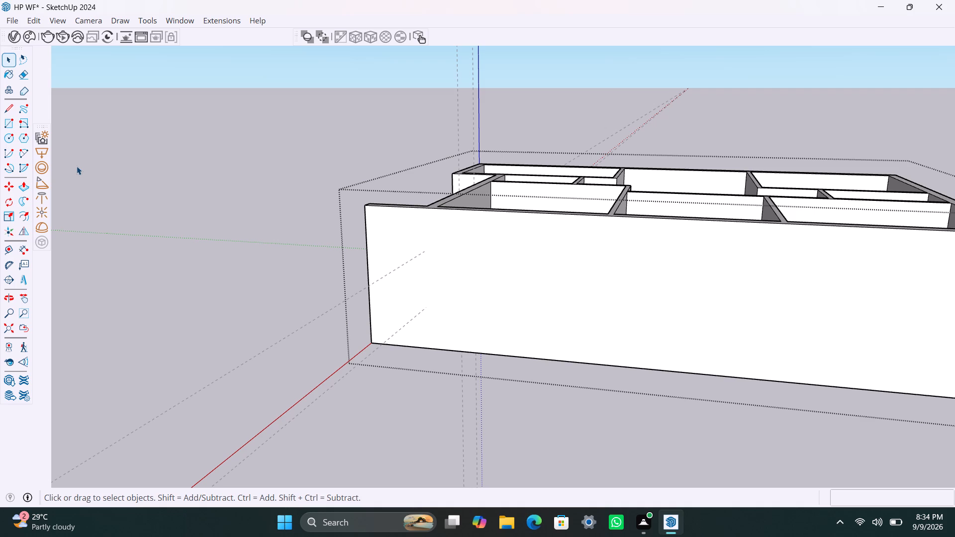
pyautogui.scroll(-2, 464, 255)
pyautogui.moveTo(459, 283); pyautogui.dragTo(513, 288, button='middle')
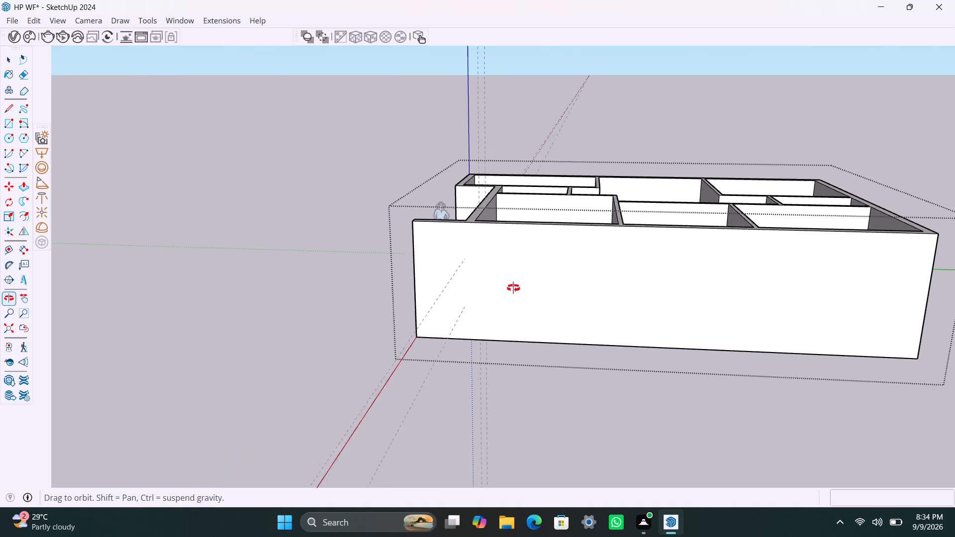
pyautogui.moveTo(513, 288); pyautogui.dragTo(515, 283, button='middle')
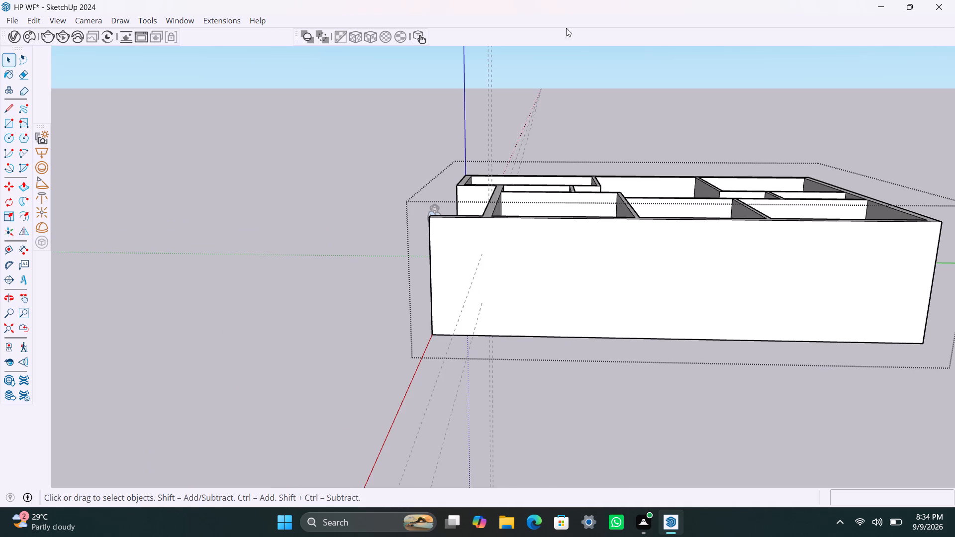
pyautogui.scroll(-4, 534, 351)
pyautogui.keyDown('shift'); pyautogui.moveTo(551, 269); pyautogui.dragTo(481, 272, button='middle'); pyautogui.keyUp('shift')
pyautogui.scroll(2, 463, 320)
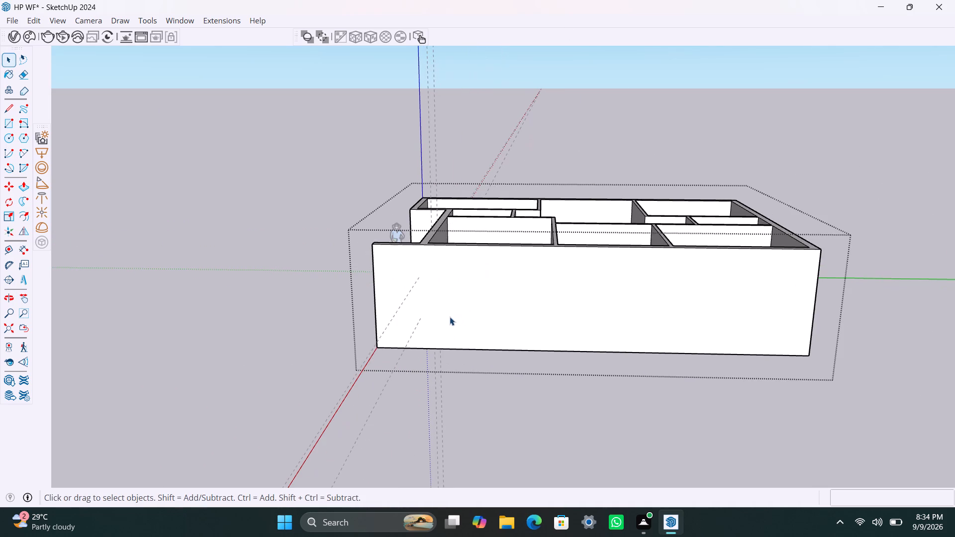
pyautogui.press('t')
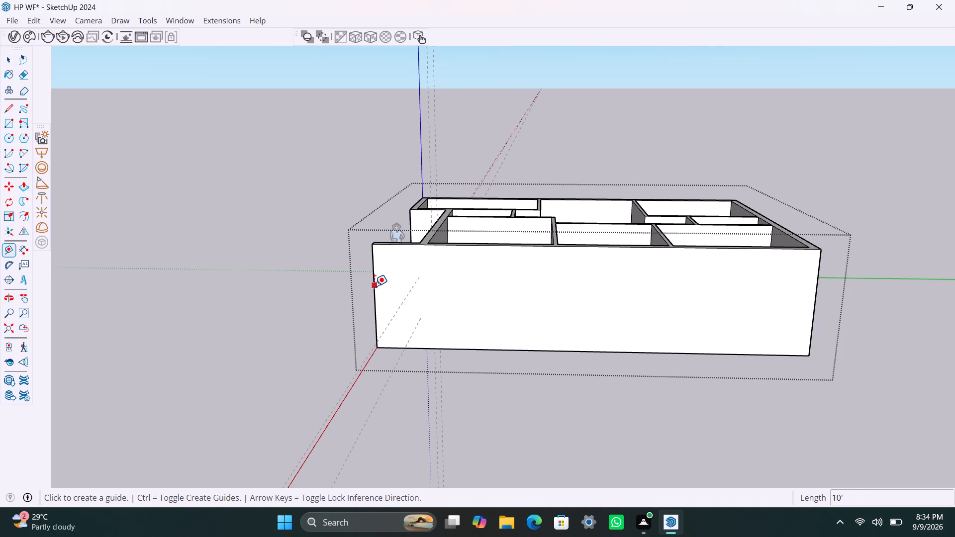
pyautogui.moveTo(374, 283); pyautogui.dragTo(402, 297)
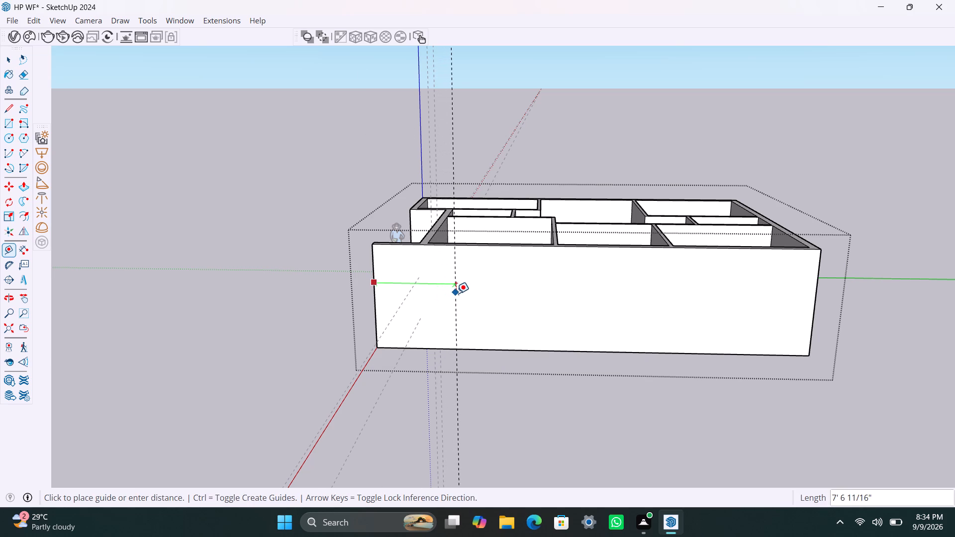
pyautogui.click(465, 290)
pyautogui.moveTo(465, 288); pyautogui.dragTo(473, 287)
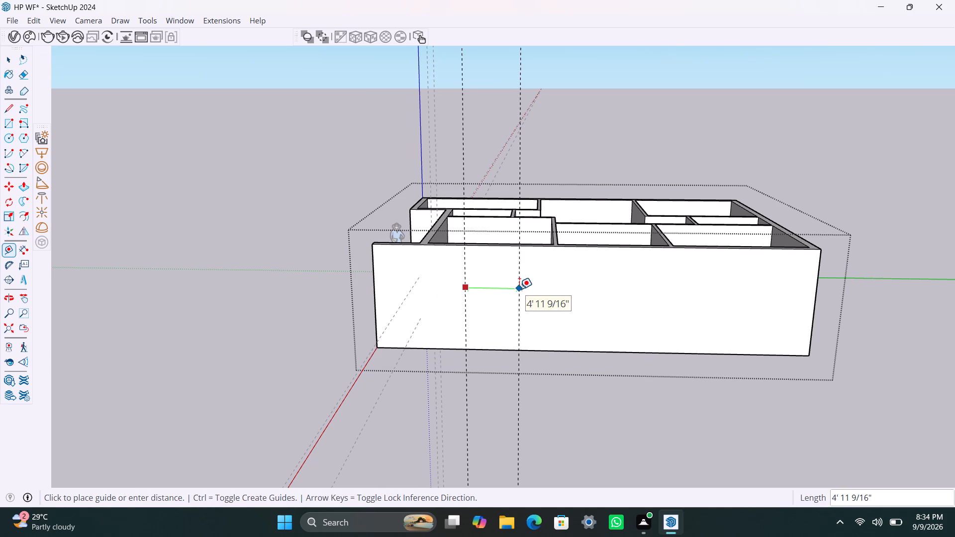
pyautogui.press('4')
pyautogui.press("'")
pyautogui.press('Return')
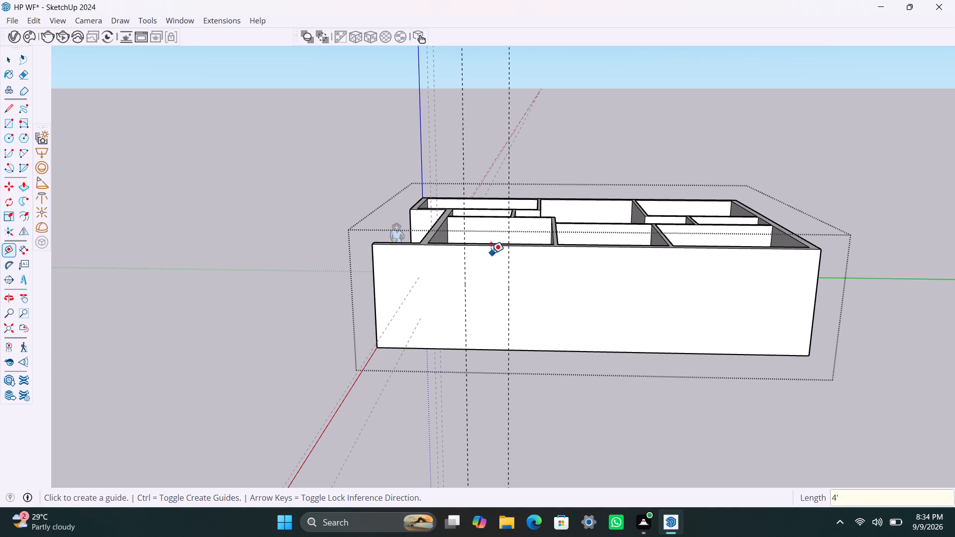
# Add horizontal guides on the long outer wall, one 3' below its top edge and another 4' below that.
pyautogui.moveTo(491, 247); pyautogui.dragTo(491, 252)
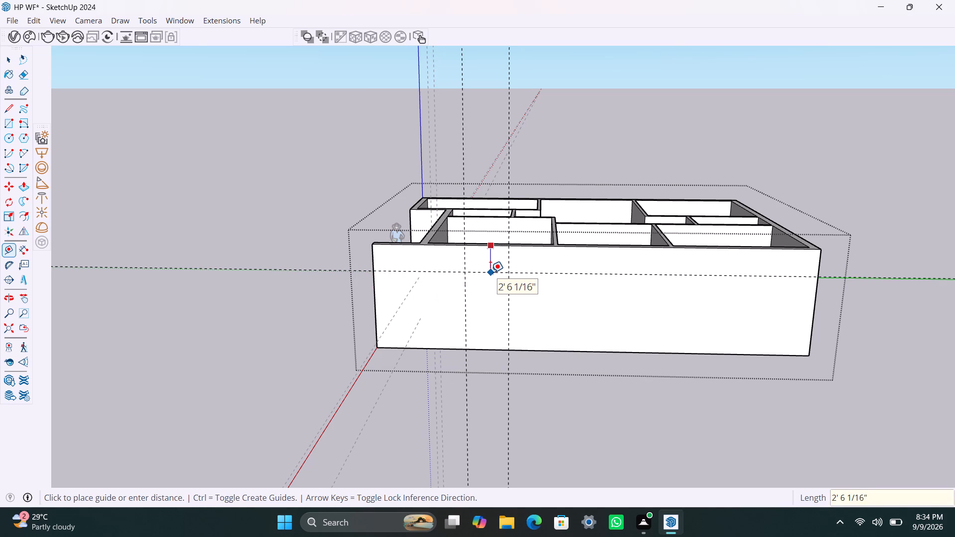
pyautogui.write("3'")
pyautogui.press('Return')
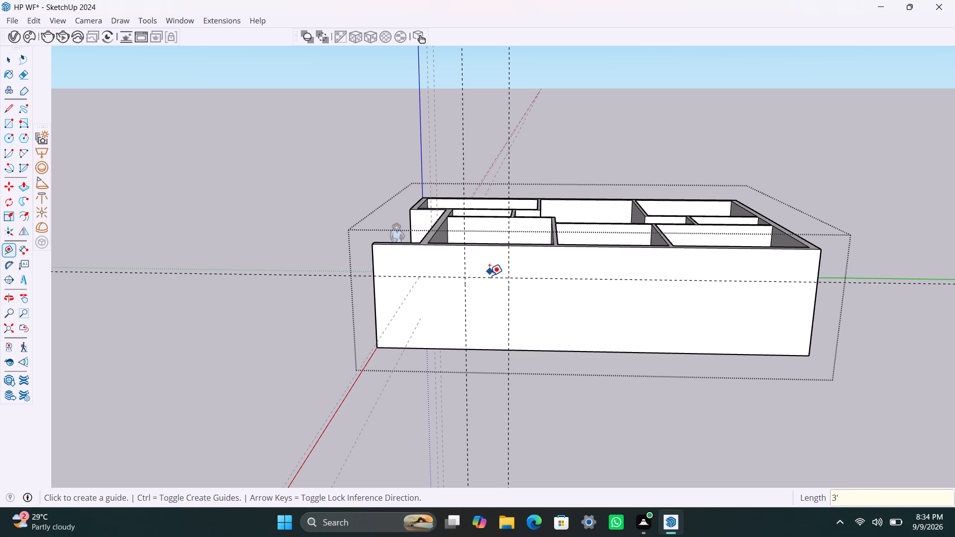
pyautogui.click(491, 280)
pyautogui.press('4')
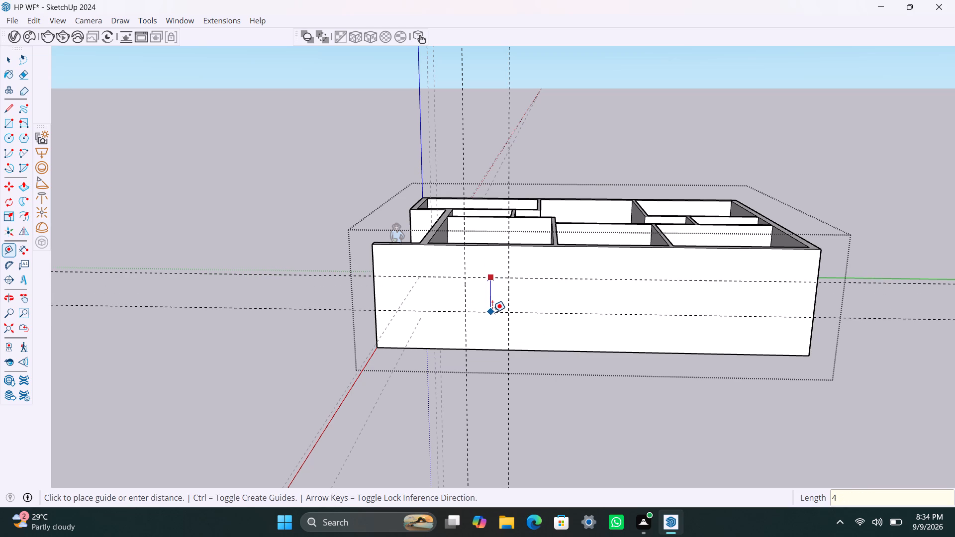
pyautogui.press("'")
pyautogui.press('Return')
# Draw a 4' by 4' rectangle between the guide intersections and push it 9" through the wall as the first window opening.
pyautogui.press('r')
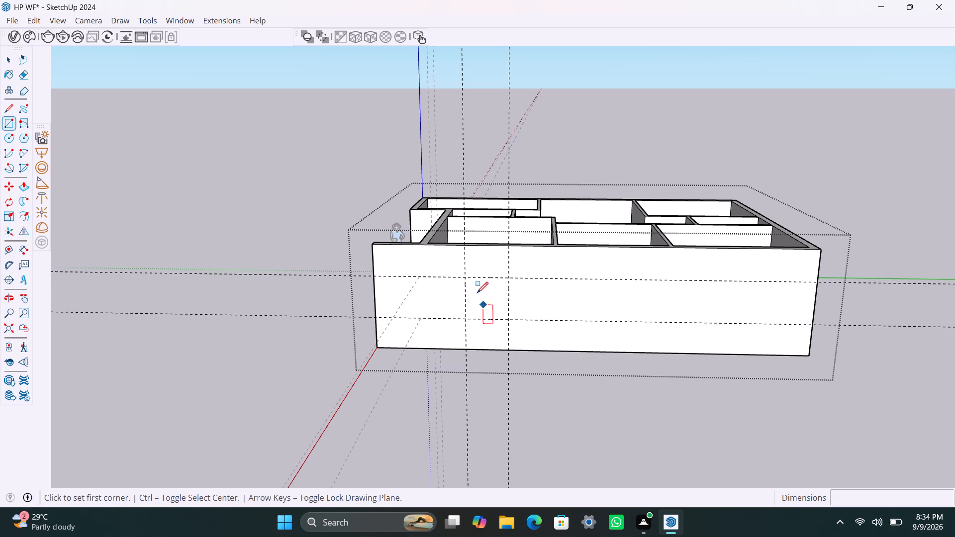
pyautogui.moveTo(468, 275); pyautogui.dragTo(468, 280)
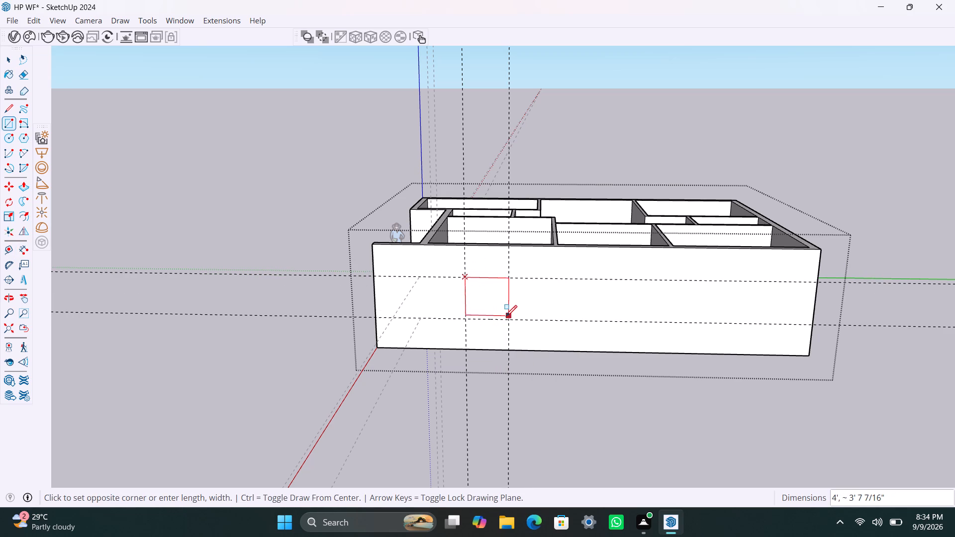
pyautogui.click(506, 317)
pyautogui.press('space')
pyautogui.doubleClick(488, 308)
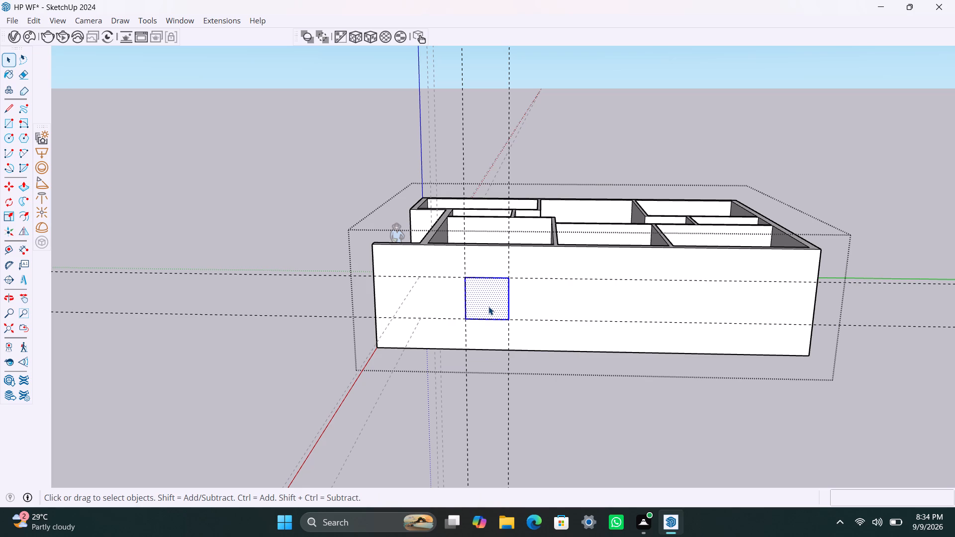
pyautogui.click(488, 306)
pyautogui.press('p')
pyautogui.click(488, 306)
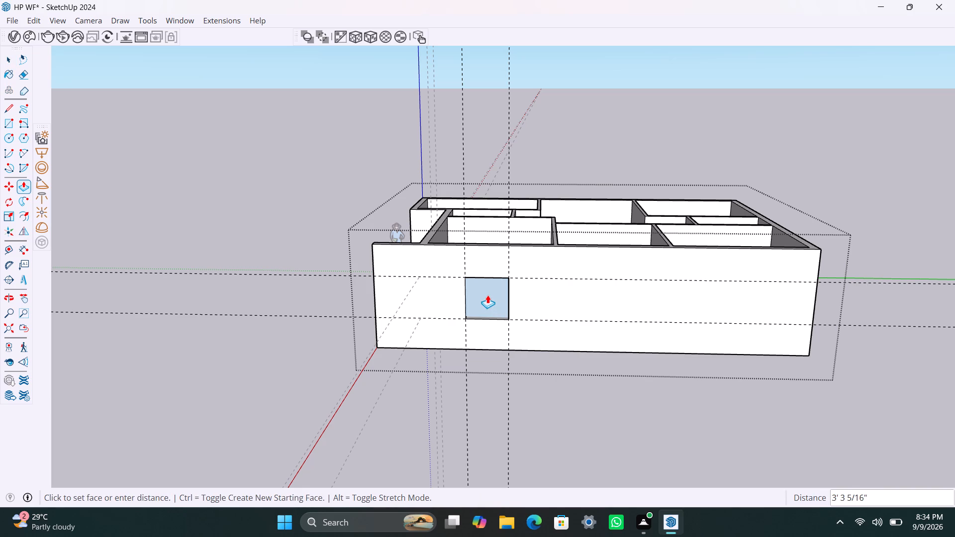
pyautogui.click(498, 304)
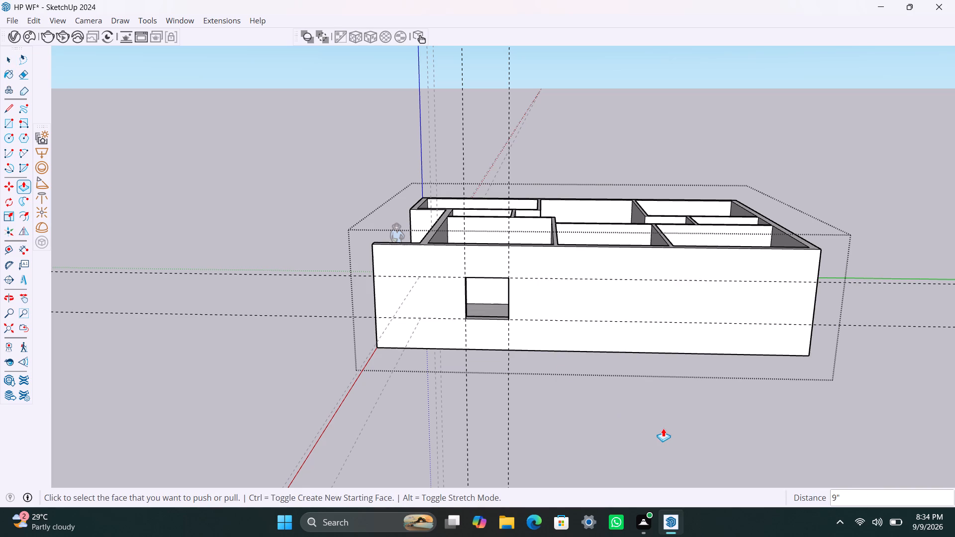
# Add vertical guides for a second window, one about 6' 8" past the first window's far guide and another 4' farther.
pyautogui.scroll(-2, 666, 427)
pyautogui.keyDown('shift'); pyautogui.moveTo(635, 393); pyautogui.dragTo(539, 385, button='middle'); pyautogui.keyUp('shift')
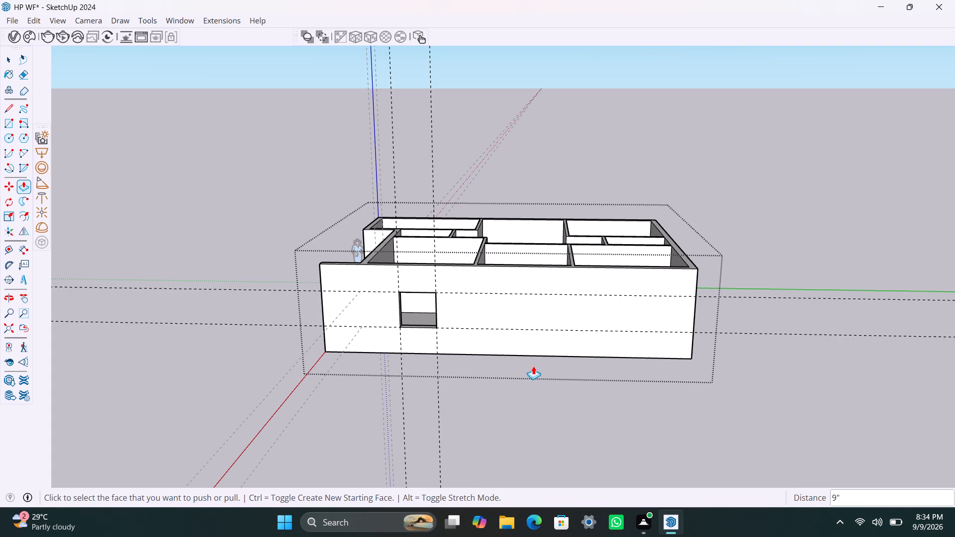
pyautogui.press('space')
pyautogui.press('t')
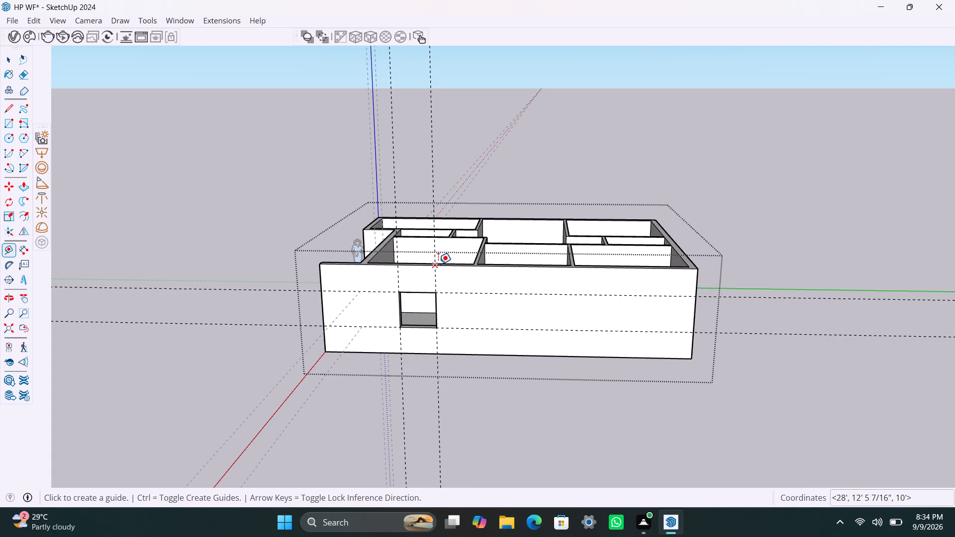
pyautogui.click(438, 264)
pyautogui.press('Escape')
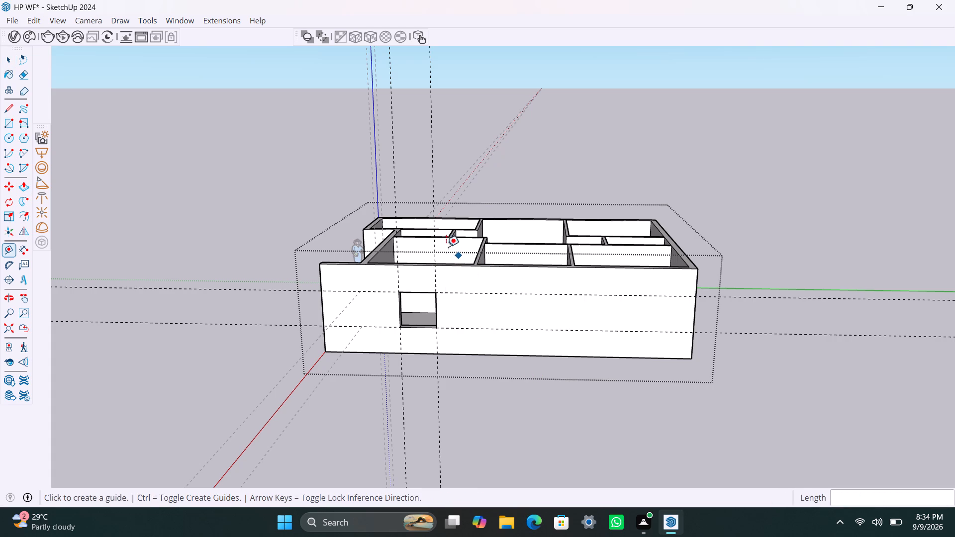
pyautogui.moveTo(435, 231); pyautogui.dragTo(498, 270)
pyautogui.click(496, 249)
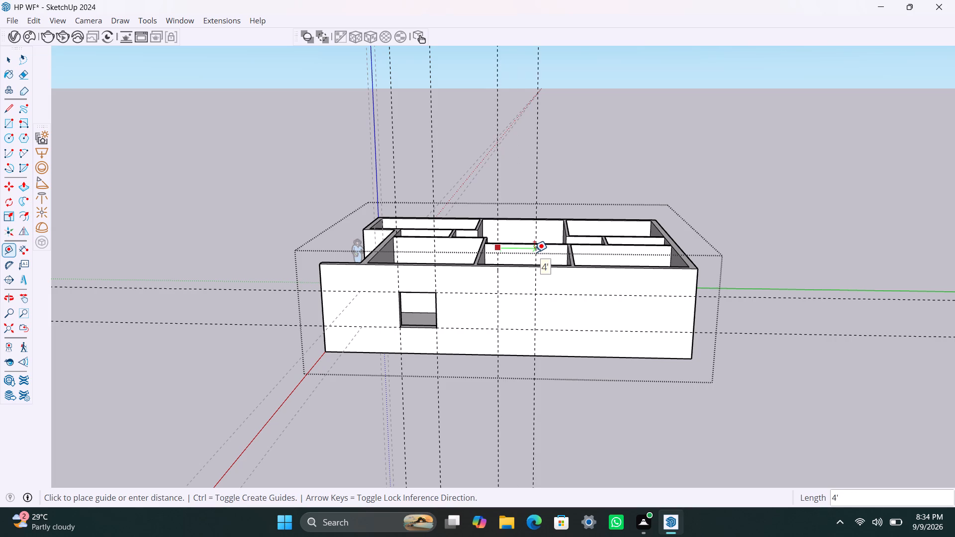
pyautogui.write("4'")
pyautogui.press('Return')
pyautogui.press('space')
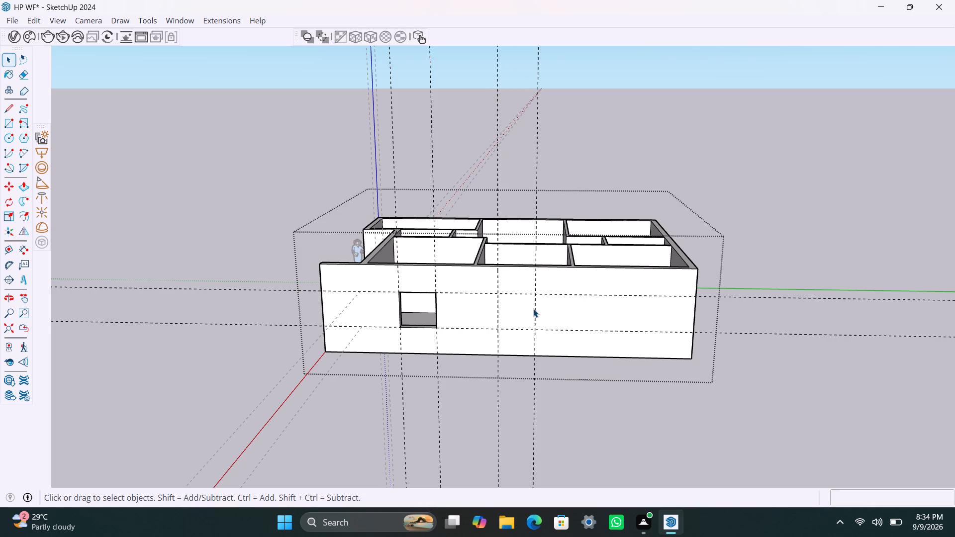
# Draw the second window's rectangle between the new guide intersections and push it 9" through the wall to open it.
pyautogui.press('r')
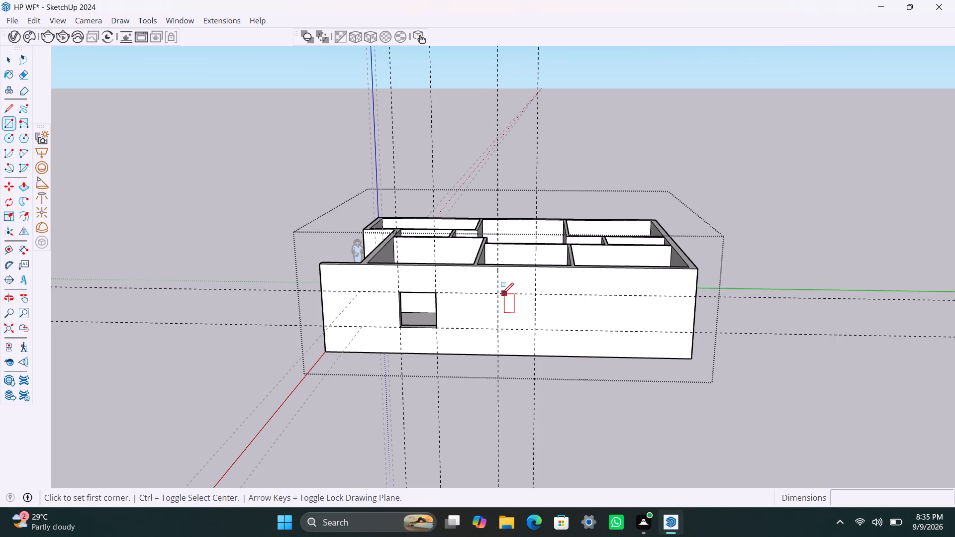
pyautogui.click(500, 293)
pyautogui.click(534, 329)
pyautogui.press('space')
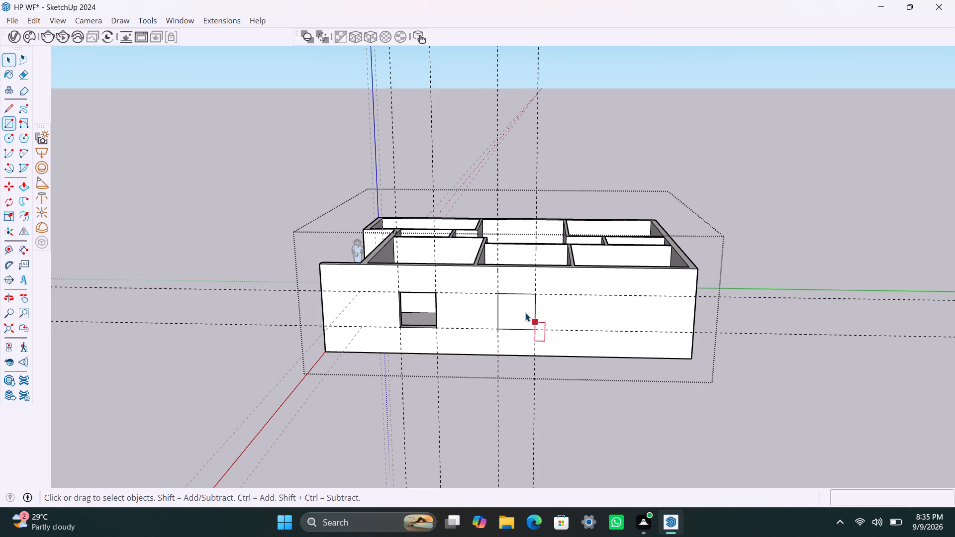
pyautogui.click(524, 311)
pyautogui.press('p')
pyautogui.click(522, 305)
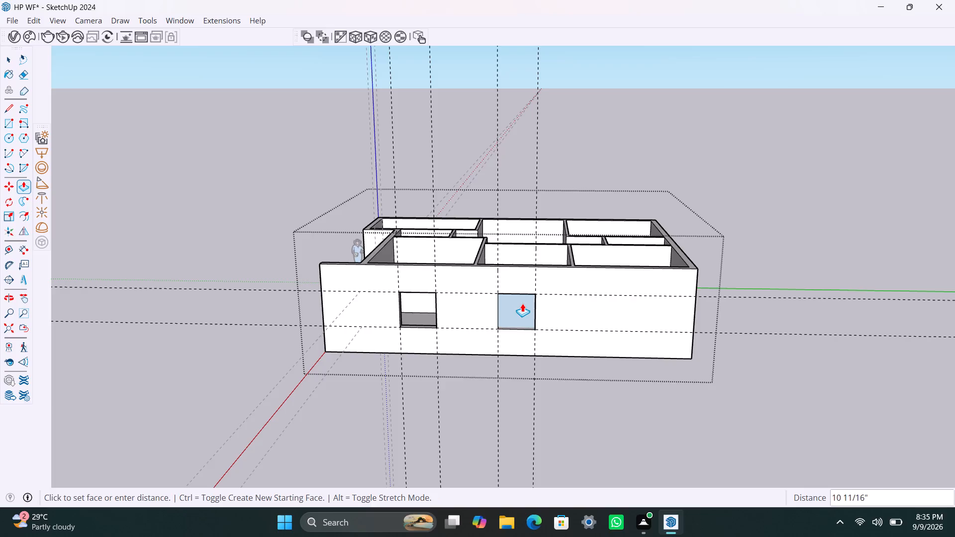
pyautogui.scroll(-2, 527, 309)
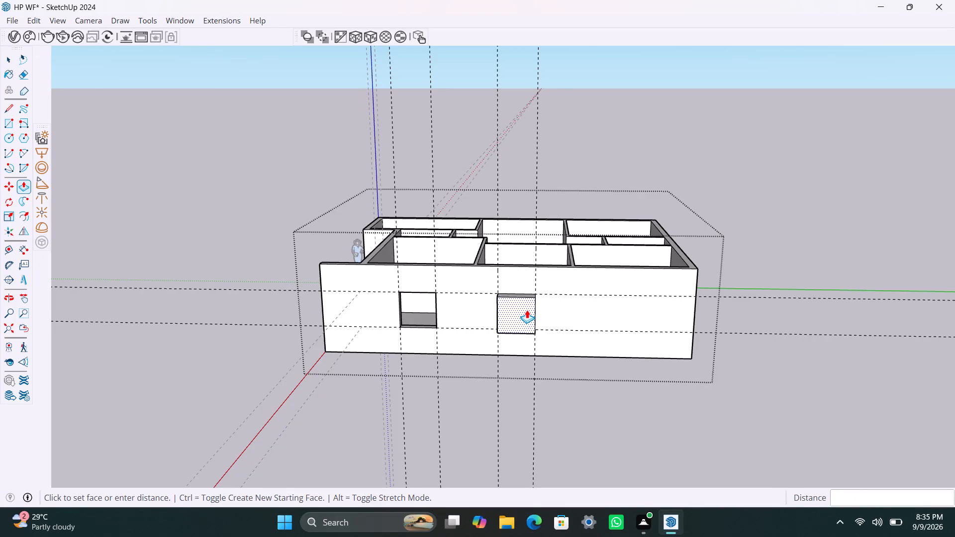
pyautogui.scroll(5, 527, 310)
pyautogui.click(535, 296)
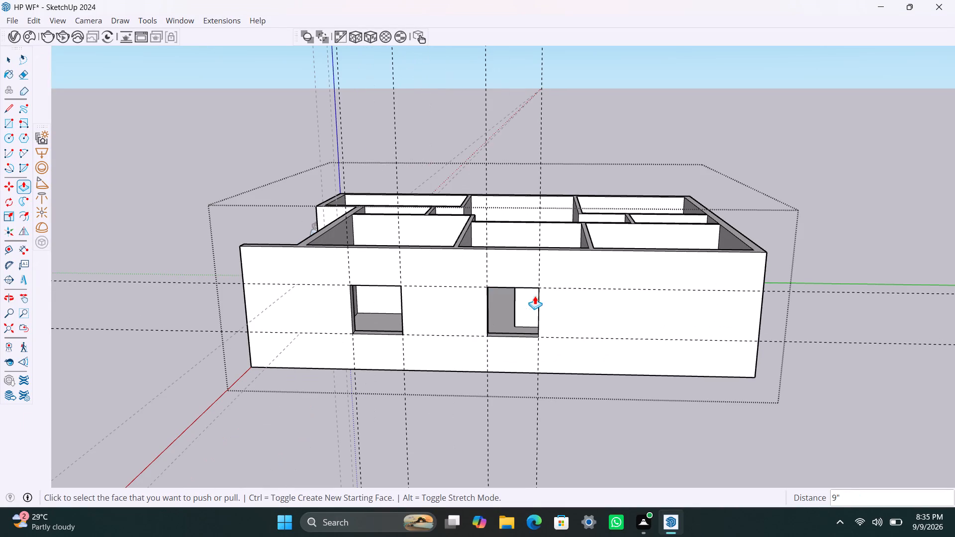
# Add vertical guides for a third window, one about 8' 5" past the second window's far guide and another 4' farther.
pyautogui.scroll(-3, 563, 349)
pyautogui.keyDown('shift'); pyautogui.moveTo(566, 354); pyautogui.dragTo(488, 355, button='middle'); pyautogui.keyUp('shift')
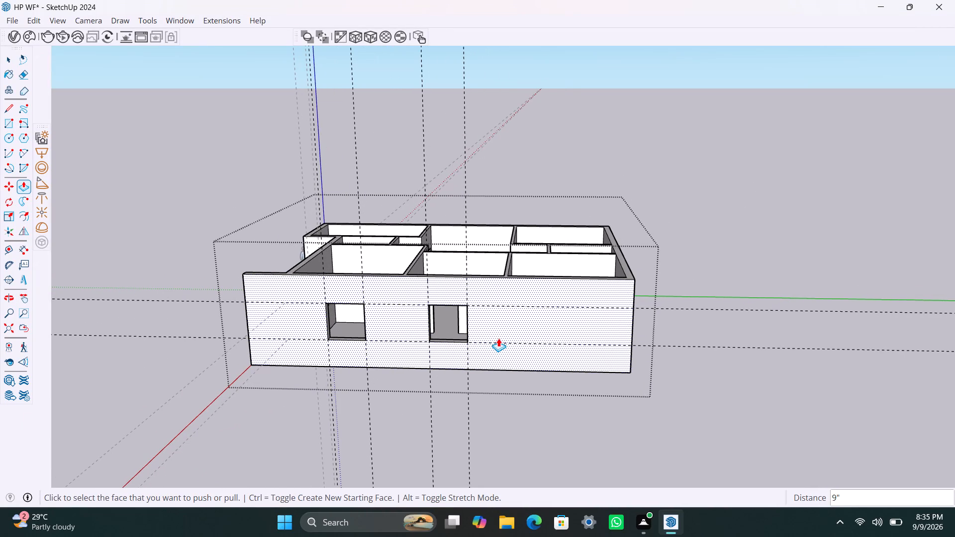
pyautogui.press('space')
pyautogui.press('t')
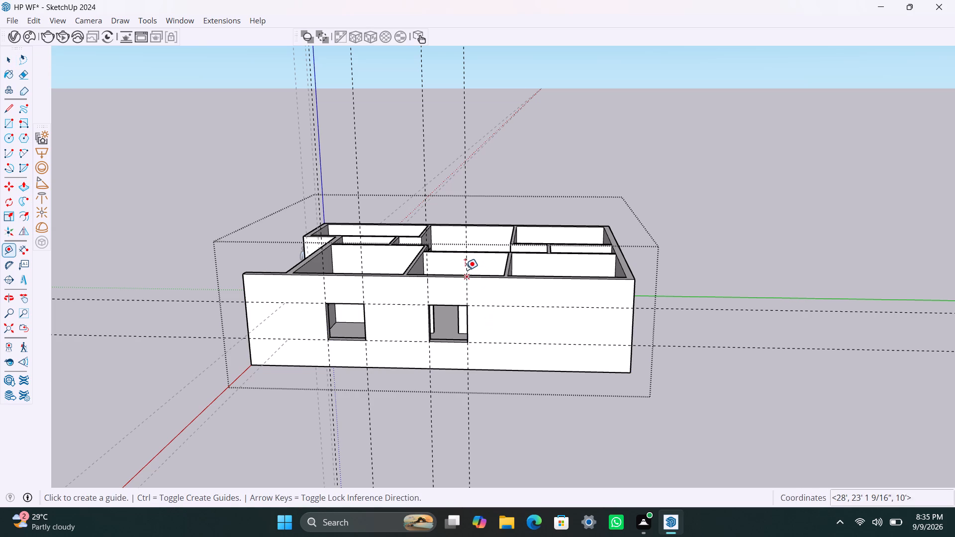
pyautogui.click(465, 263)
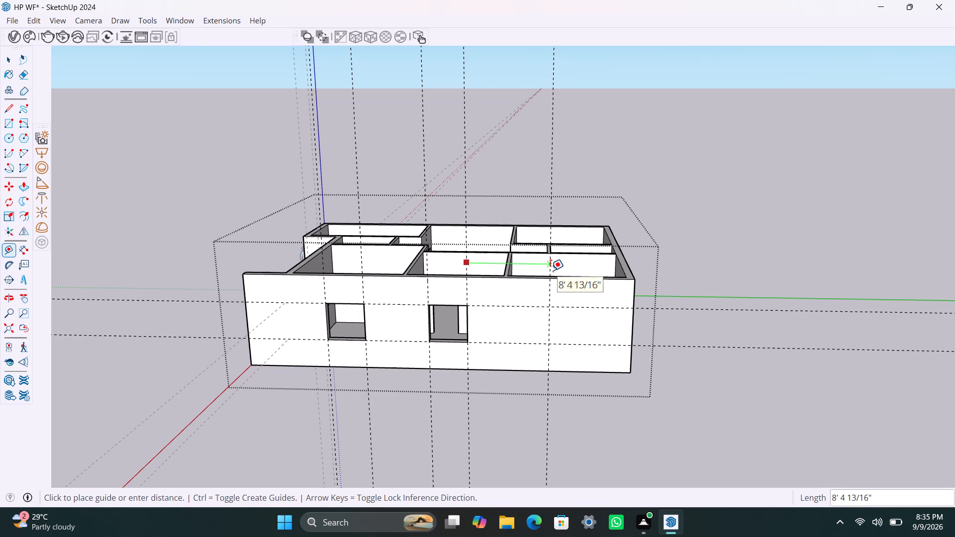
pyautogui.click(550, 270)
pyautogui.click(550, 268)
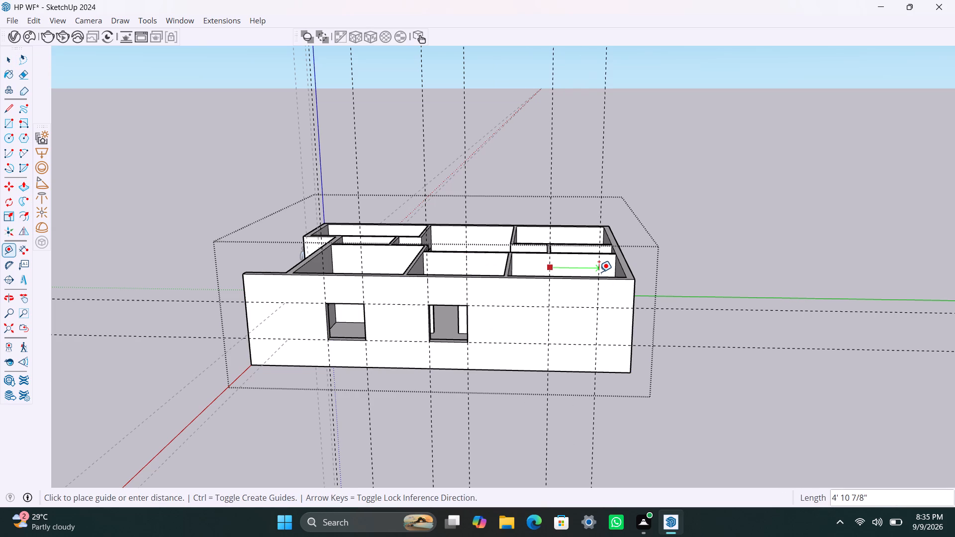
pyautogui.write("4'")
pyautogui.press('Return')
pyautogui.press('space')
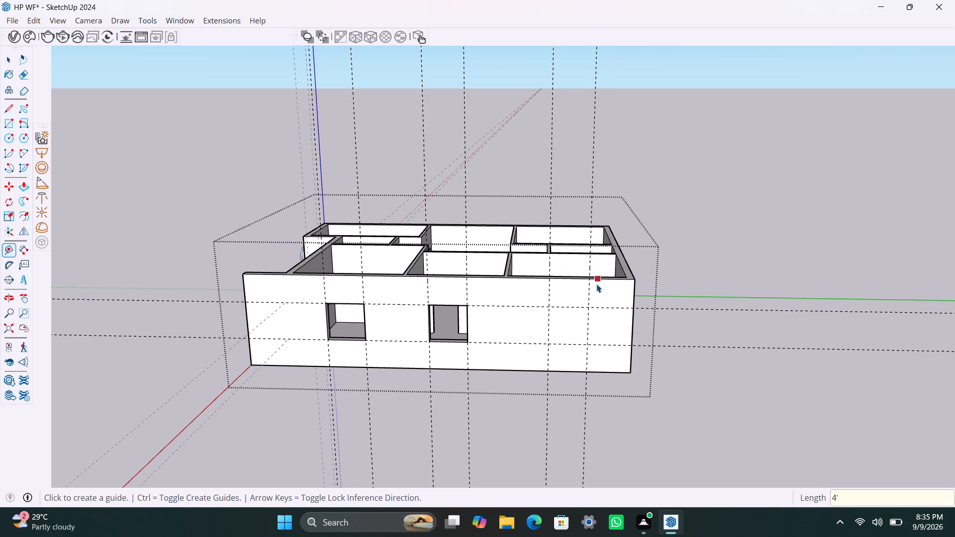
# Draw a 4' by 4' rectangle at the third window's guide intersections and push it 9" through the wall to open it.
pyautogui.press('r')
pyautogui.moveTo(551, 308); pyautogui.dragTo(559, 314)
pyautogui.click(588, 345)
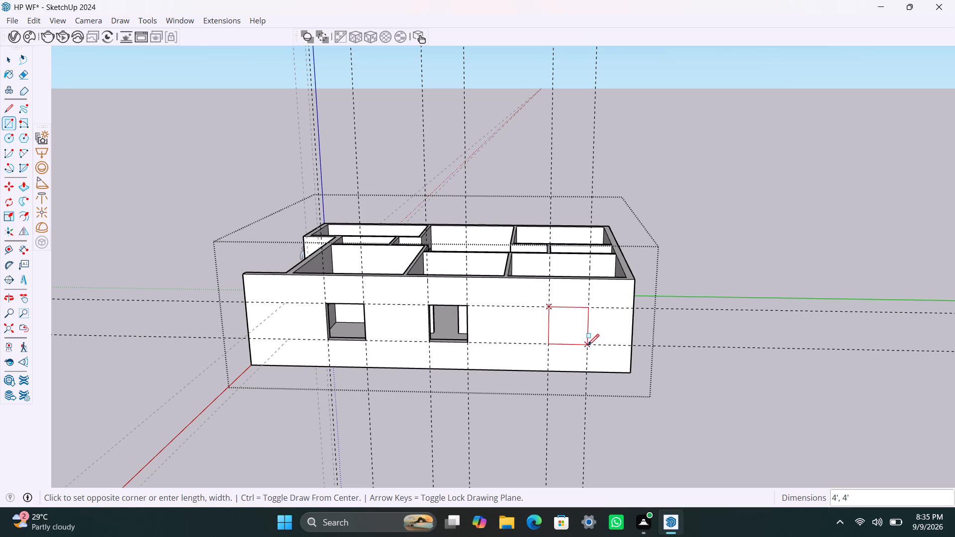
pyautogui.press('space')
pyautogui.click(580, 333)
pyautogui.press('p')
pyautogui.click(569, 310)
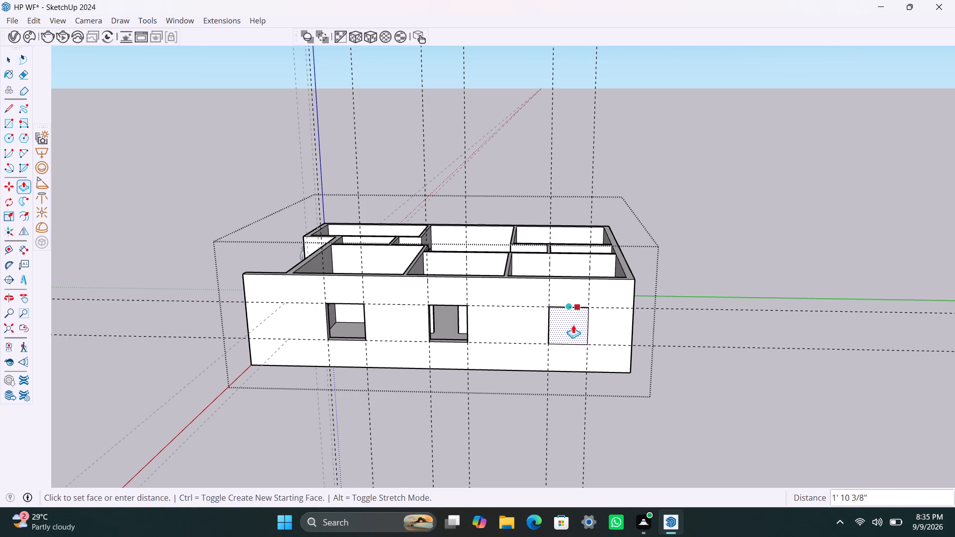
pyautogui.press('Escape')
pyautogui.click(568, 326)
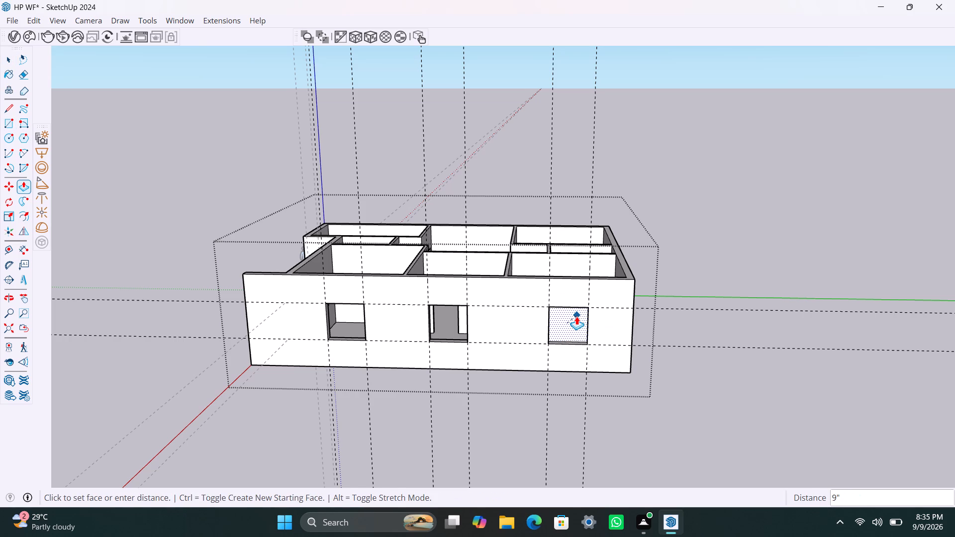
pyautogui.click(576, 316)
pyautogui.press('space')
pyautogui.scroll(-4, 736, 392)
pyautogui.moveTo(779, 410); pyautogui.dragTo(779, 411, button='middle')
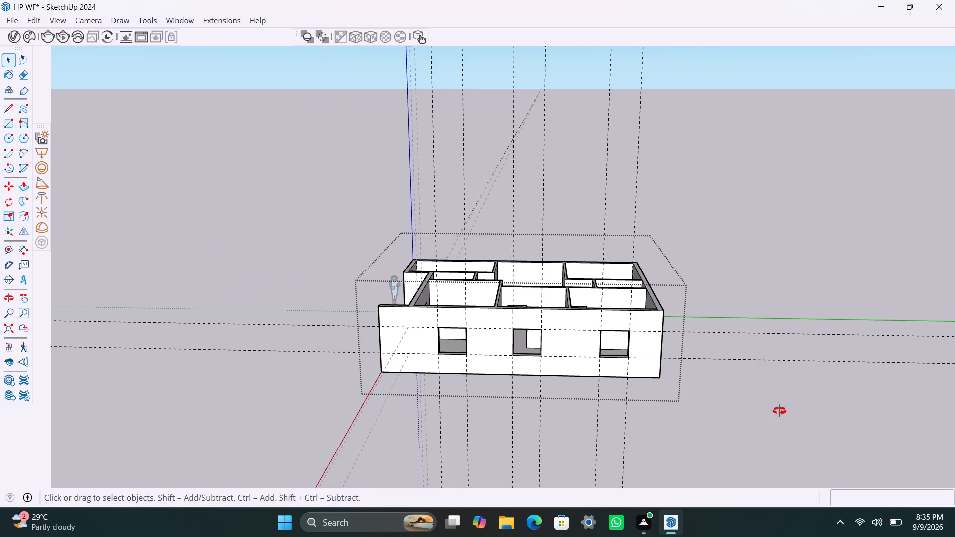
# Add vertical guides on the blank 28' wall, one 4' from the corner shared with the three-window wall and another 4' farther.
pyautogui.moveTo(779, 411); pyautogui.dragTo(403, 403, button='middle')
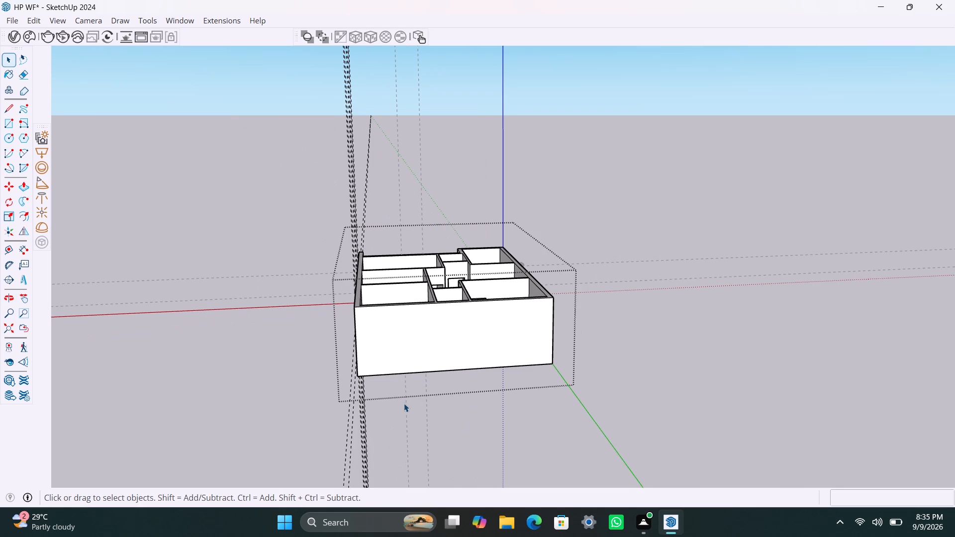
pyautogui.scroll(-1, 444, 350)
pyautogui.moveTo(444, 350); pyautogui.dragTo(411, 351, button='middle')
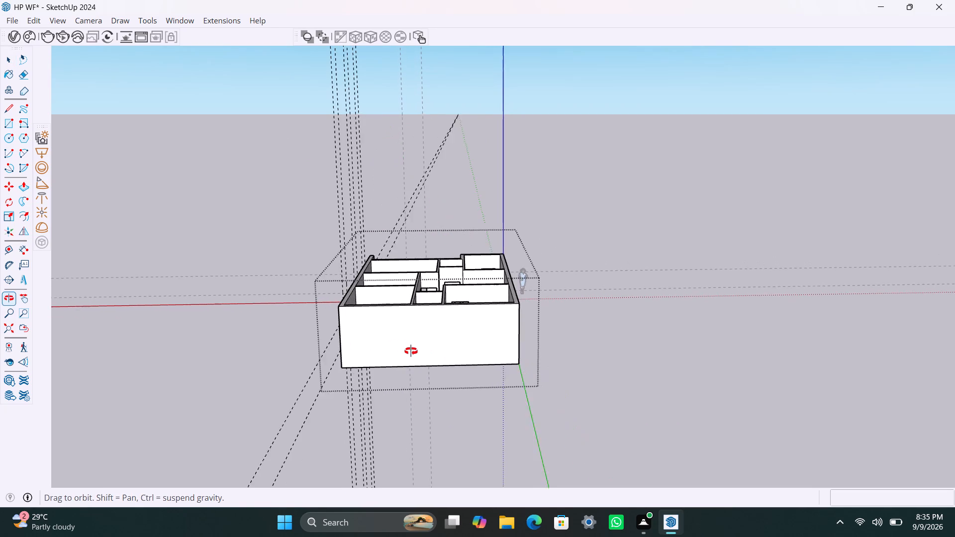
pyautogui.moveTo(411, 351); pyautogui.dragTo(409, 350, button='middle')
pyautogui.press('t')
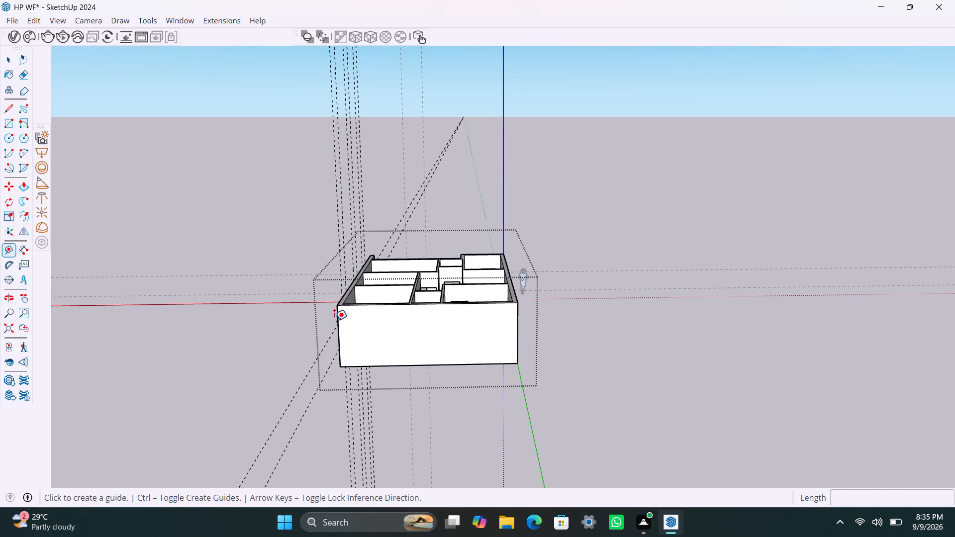
pyautogui.click(334, 321)
pyautogui.press('Escape')
pyautogui.moveTo(339, 321); pyautogui.dragTo(347, 325)
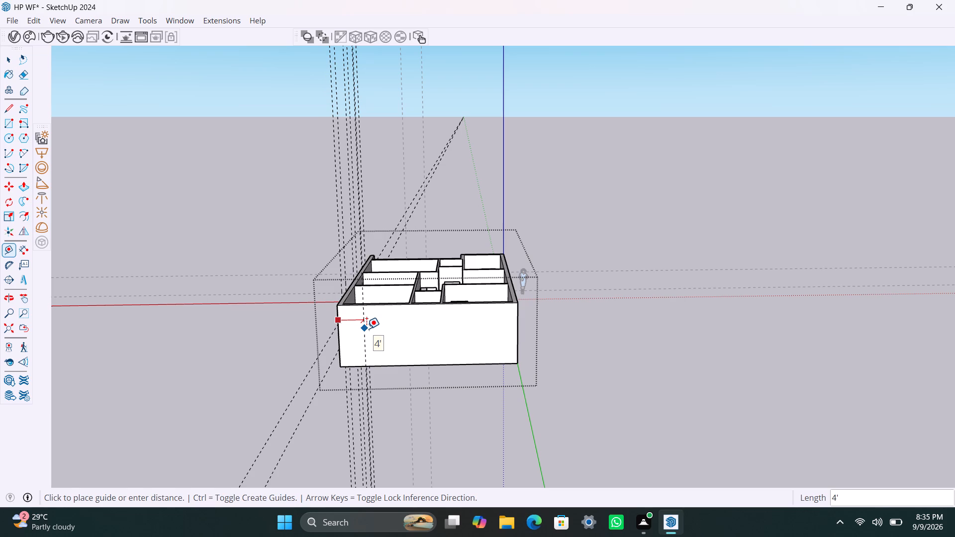
pyautogui.click(368, 326)
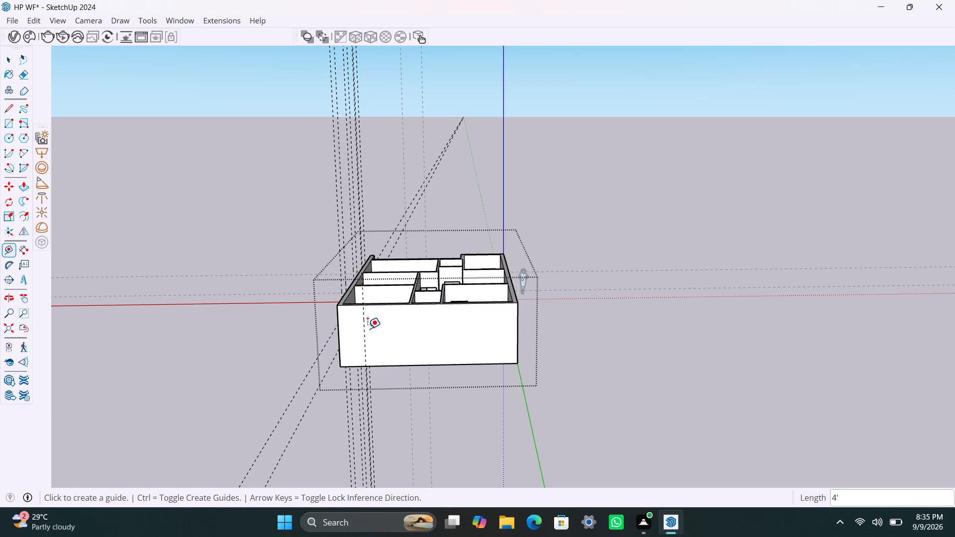
pyautogui.click(367, 329)
pyautogui.write("4'")
pyautogui.press('Return')
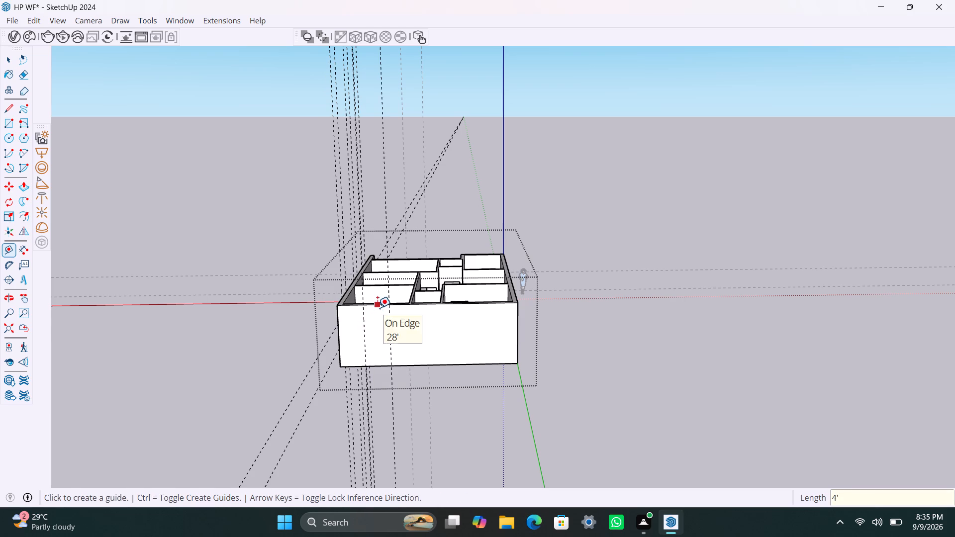
# Add horizontal guides on the 28' wall, one 3' below its top edge and another 4' lower.
pyautogui.click(378, 308)
pyautogui.write("3'")
pyautogui.press('Return')
pyautogui.click(382, 324)
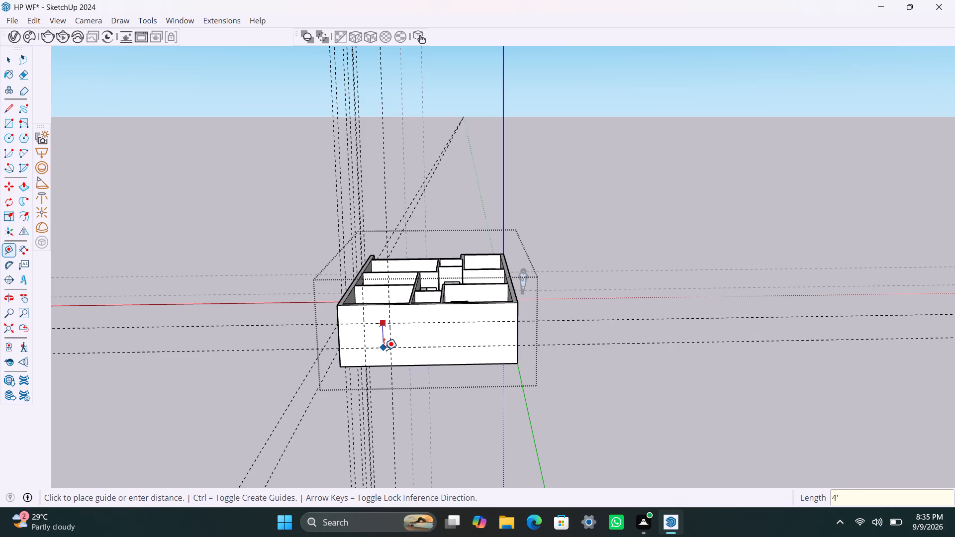
pyautogui.write("4'")
pyautogui.press('Return')
pyautogui.press('space')
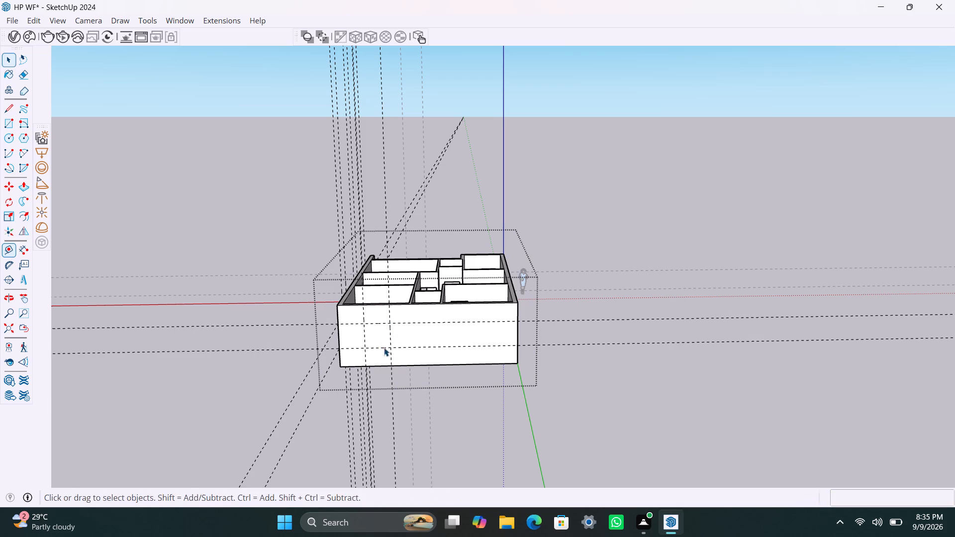
# Draw a 4' by 4' rectangle at the guide intersections on the 28' wall and push it 9" through to open the first window.
pyautogui.press('r')
pyautogui.scroll(3, 382, 333)
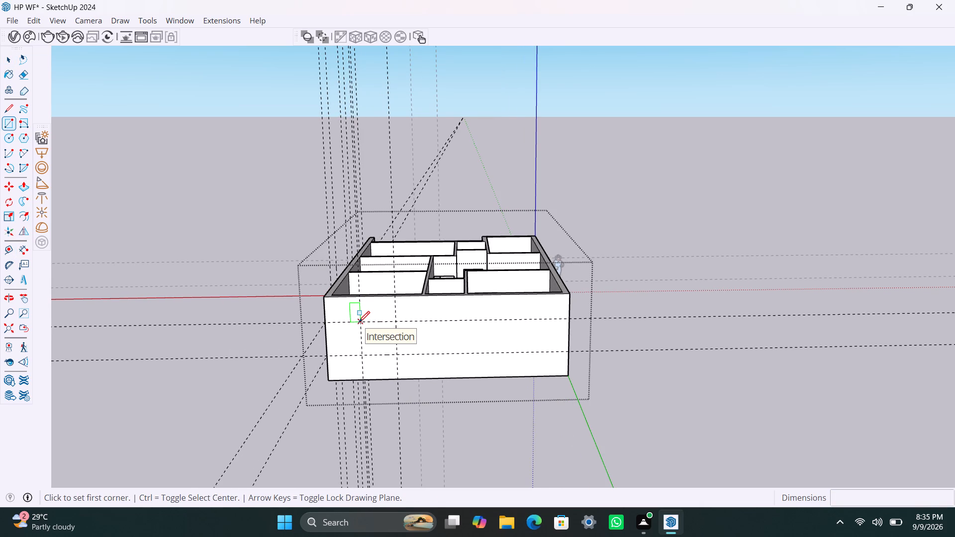
pyautogui.click(359, 322)
pyautogui.click(399, 358)
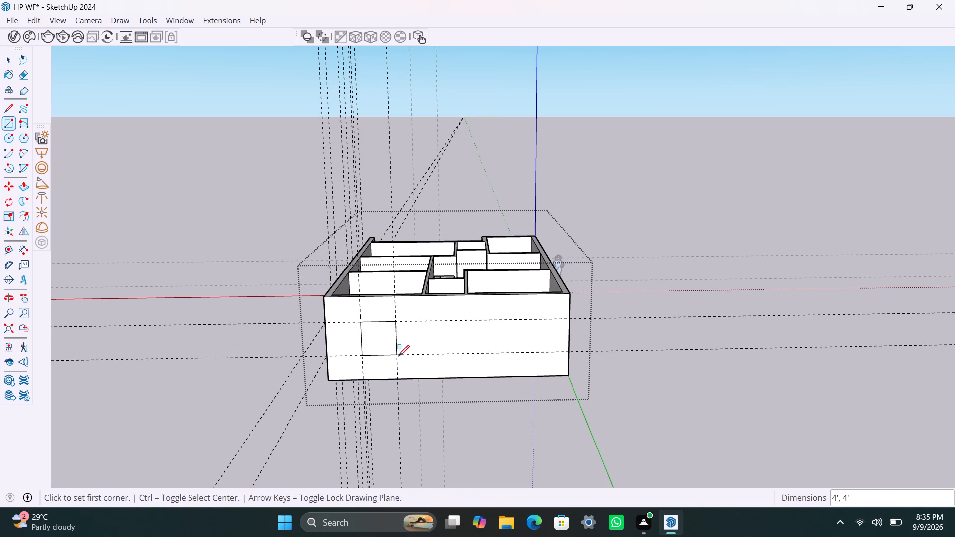
pyautogui.press('space')
pyautogui.click(393, 343)
pyautogui.press('p')
pyautogui.click(388, 340)
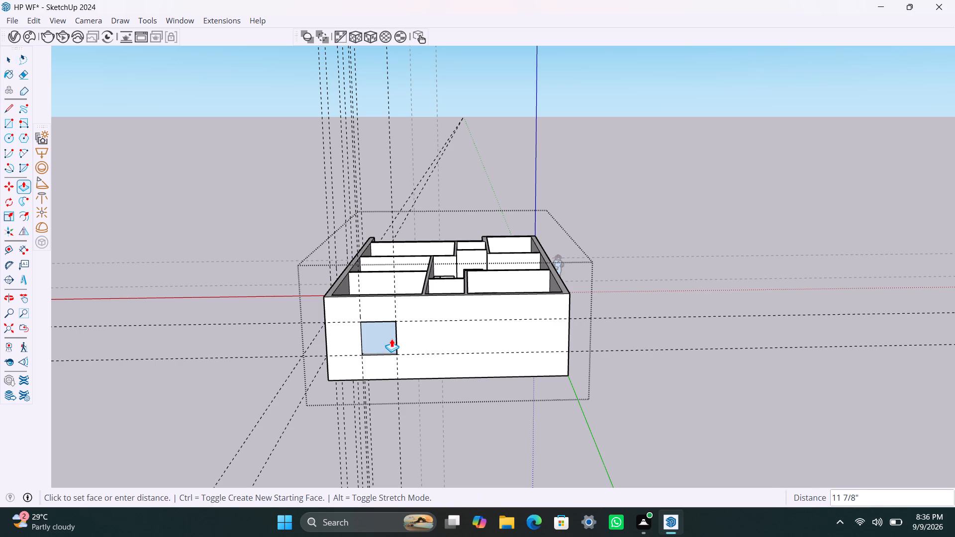
pyautogui.press('Escape')
pyautogui.scroll(-4, 386, 345)
pyautogui.scroll(3, 385, 338)
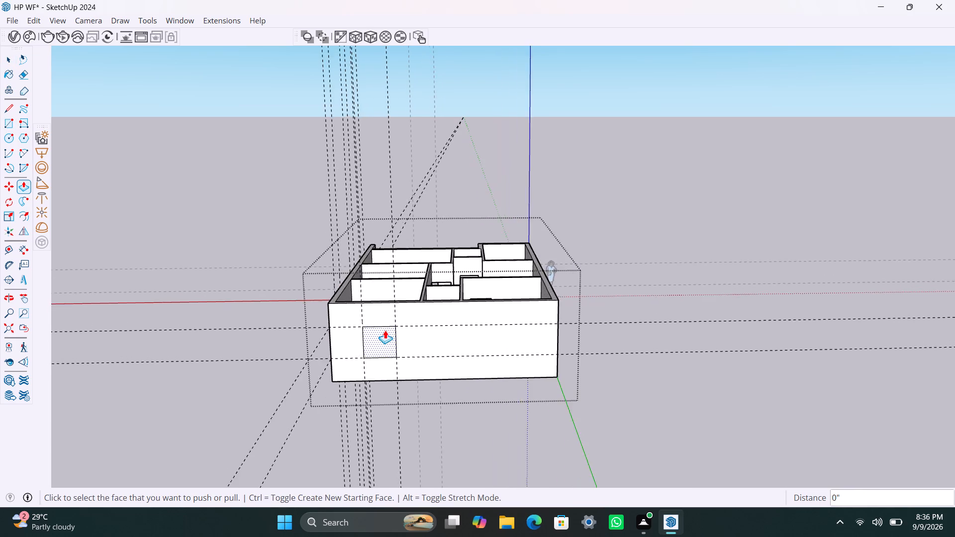
pyautogui.scroll(7, 385, 330)
pyautogui.press('p')
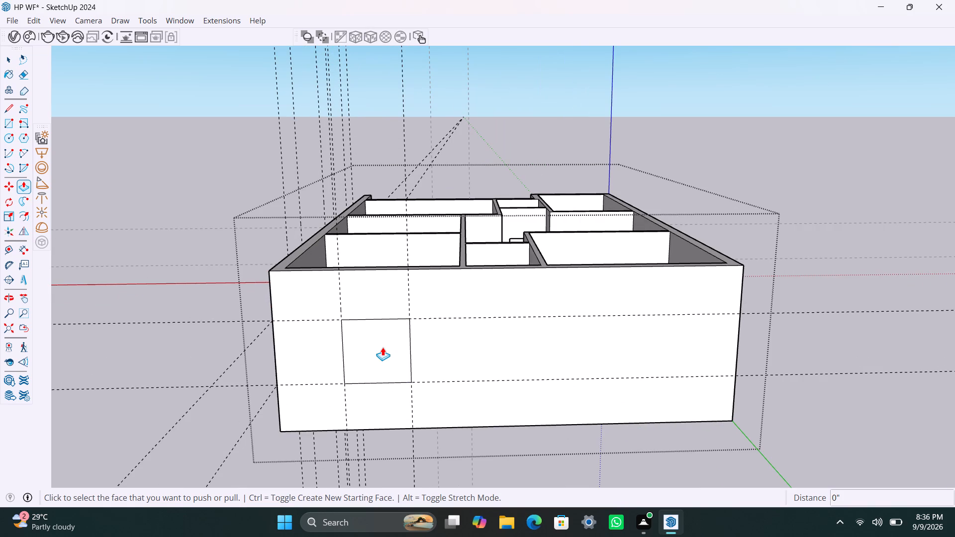
pyautogui.click(383, 348)
pyautogui.click(398, 342)
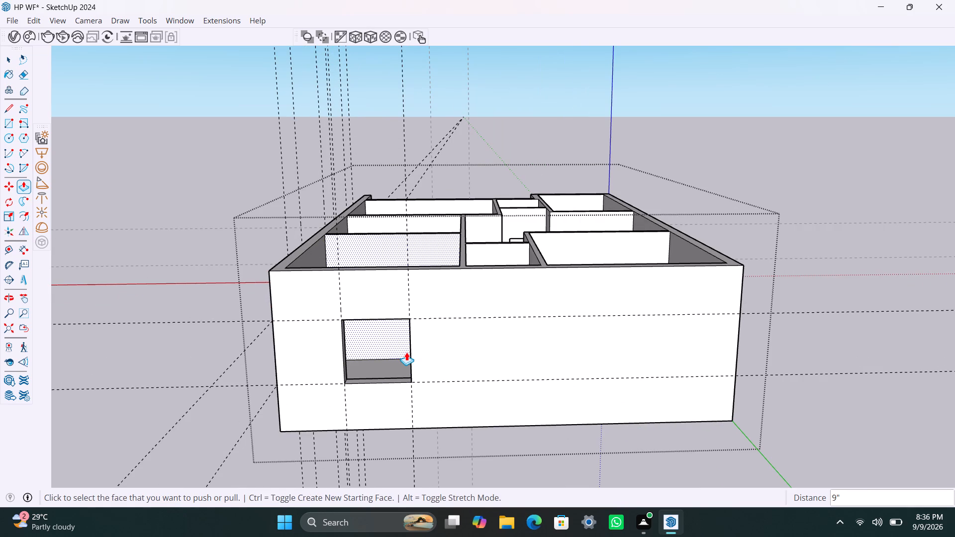
pyautogui.press('space')
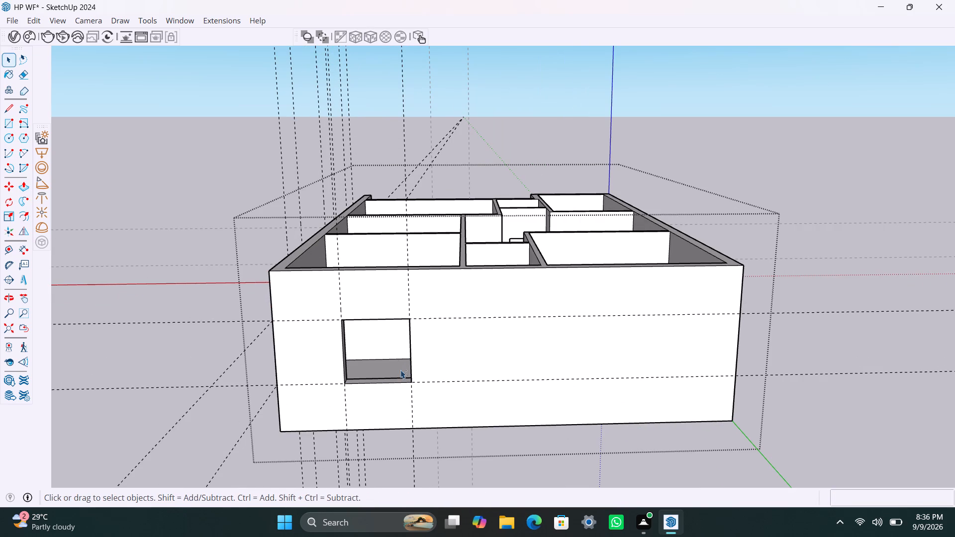
# Add vertical guides for the 28' wall's middle window, one 4' past the first window's far guide and another 3' farther.
pyautogui.press('t')
pyautogui.click(408, 284)
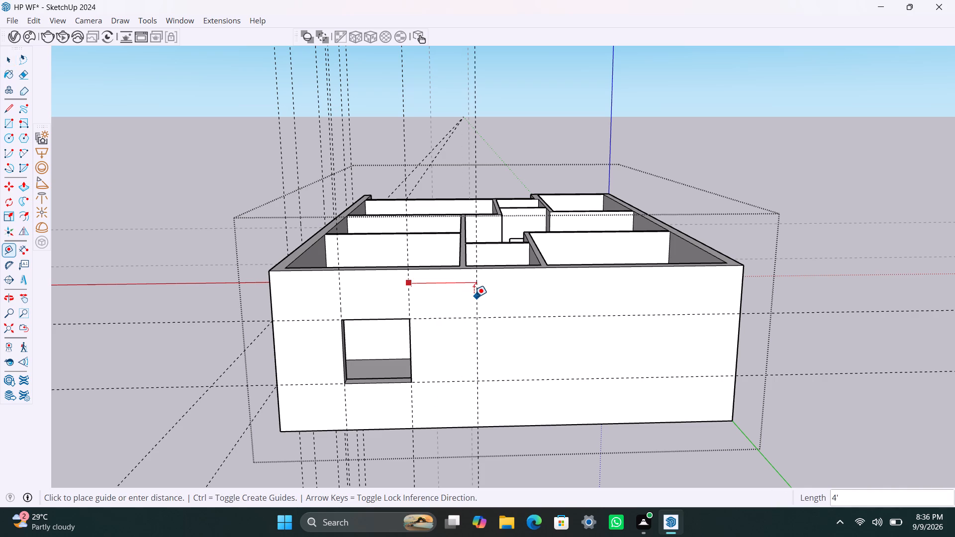
pyautogui.click(475, 296)
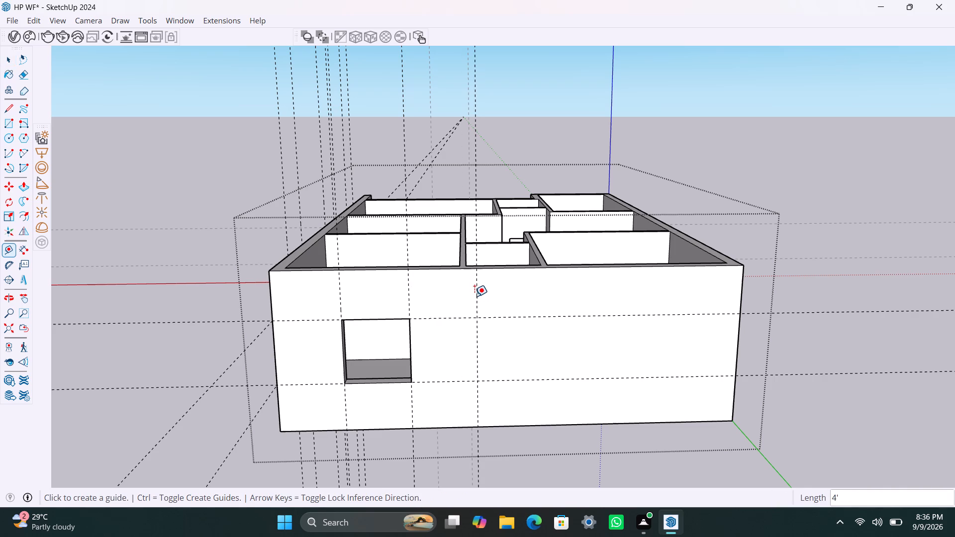
pyautogui.click(477, 295)
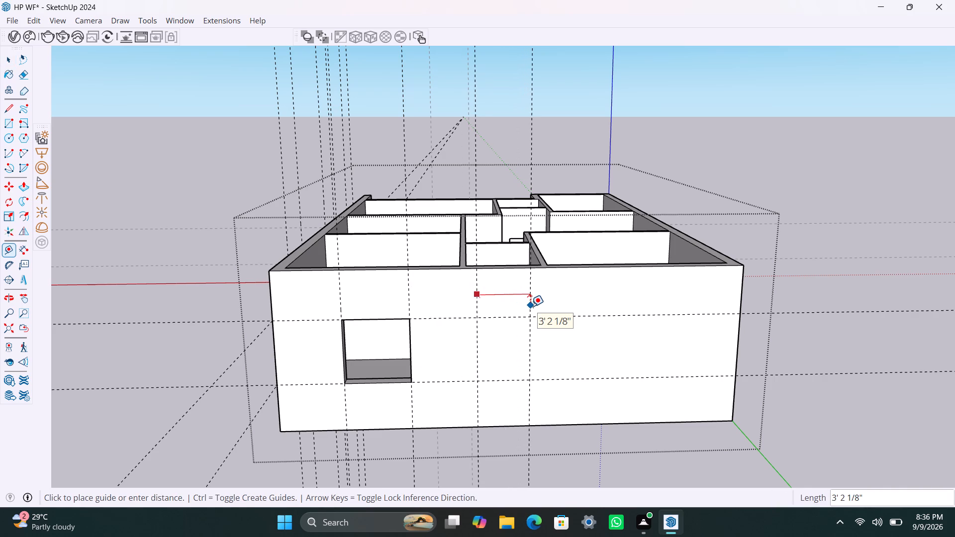
pyautogui.press('3')
pyautogui.press("'")
pyautogui.press('Return')
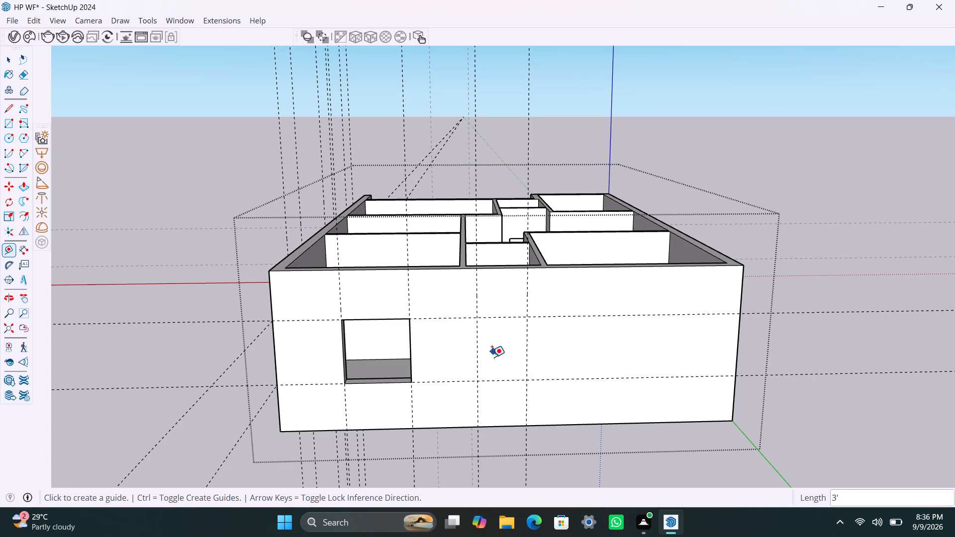
# Draw the middle window's 3' by 4' rectangle between the guide intersections and push it 9" through the wall to open it.
pyautogui.press('r')
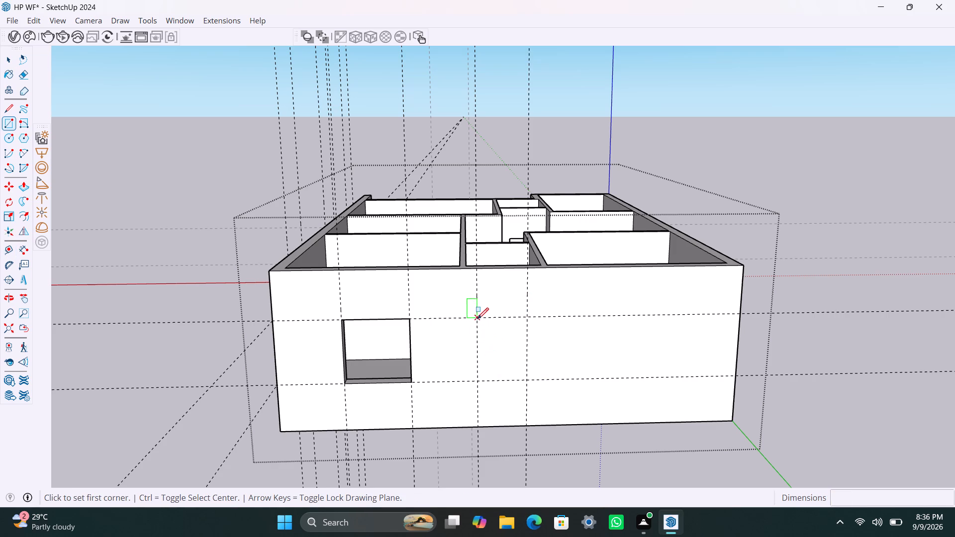
pyautogui.click(477, 319)
pyautogui.click(525, 380)
pyautogui.press('space')
pyautogui.click(511, 360)
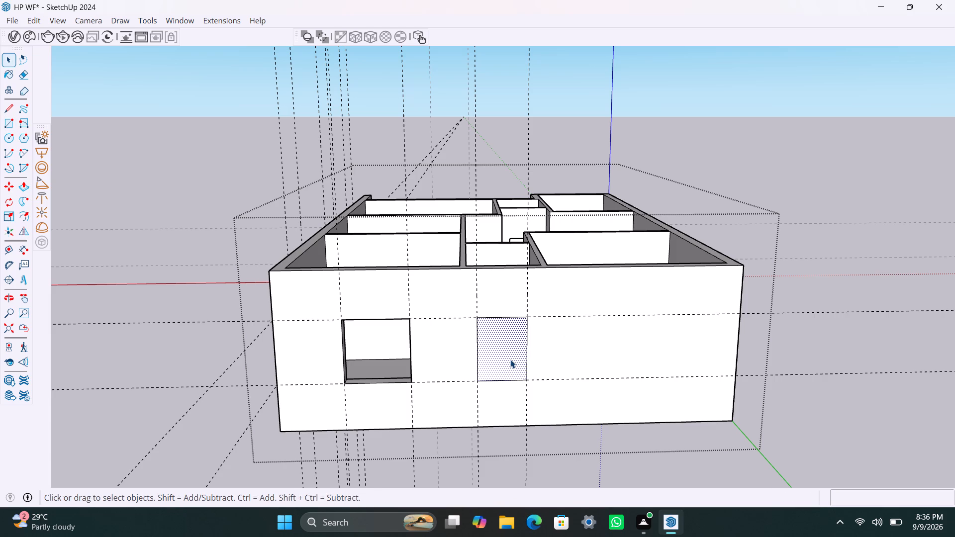
pyautogui.press('p')
pyautogui.click(510, 359)
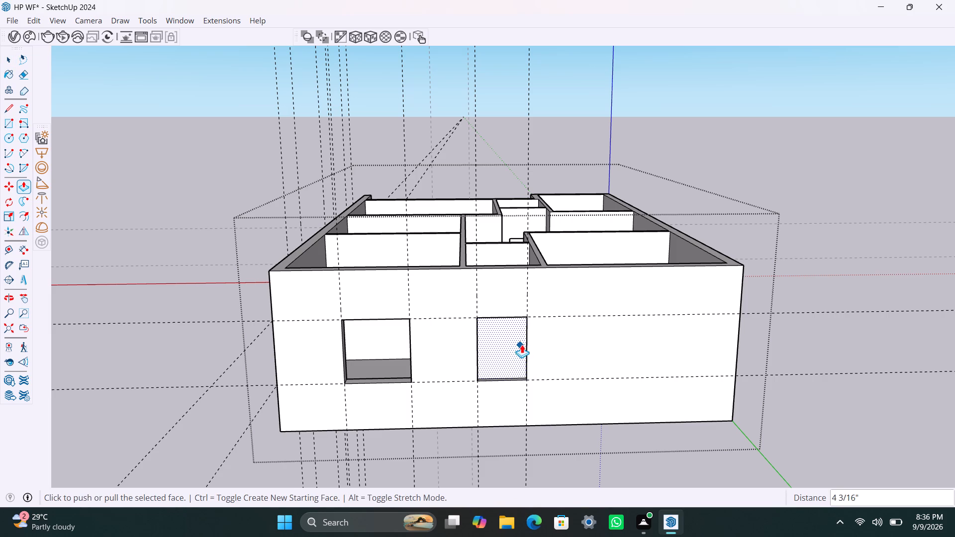
pyautogui.press('Escape')
pyautogui.hotkey('ctrl', 'z')
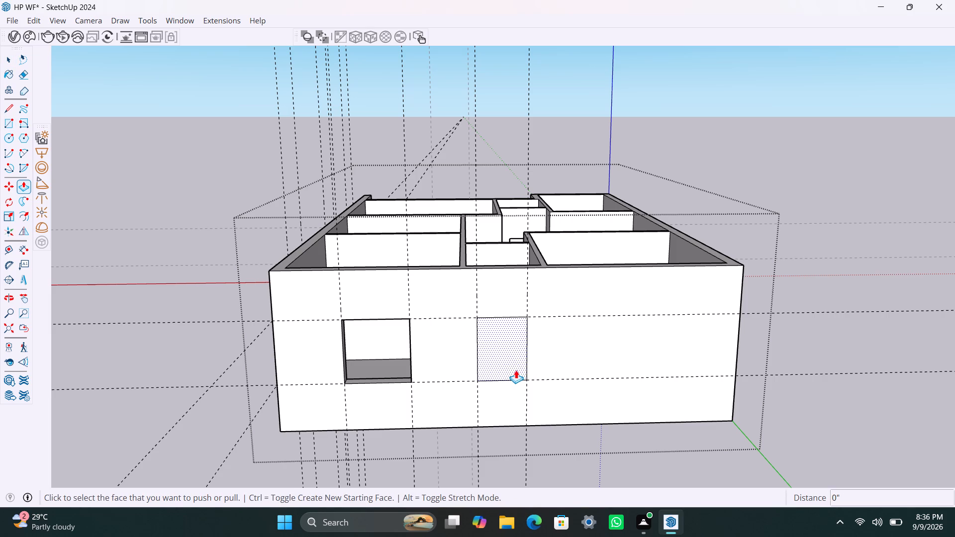
pyautogui.click(510, 359)
pyautogui.click(521, 348)
# Add vertical guides for the 28' wall's third window, one about 4' 11" past the middle window's far guide and another 4' farther.
pyautogui.scroll(-2, 590, 367)
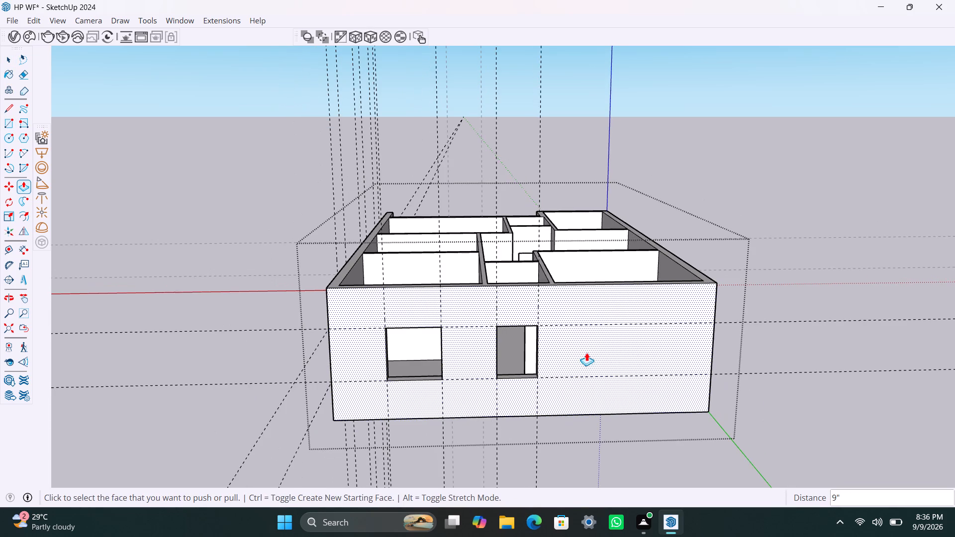
pyautogui.moveTo(585, 342); pyautogui.dragTo(431, 340, button='middle')
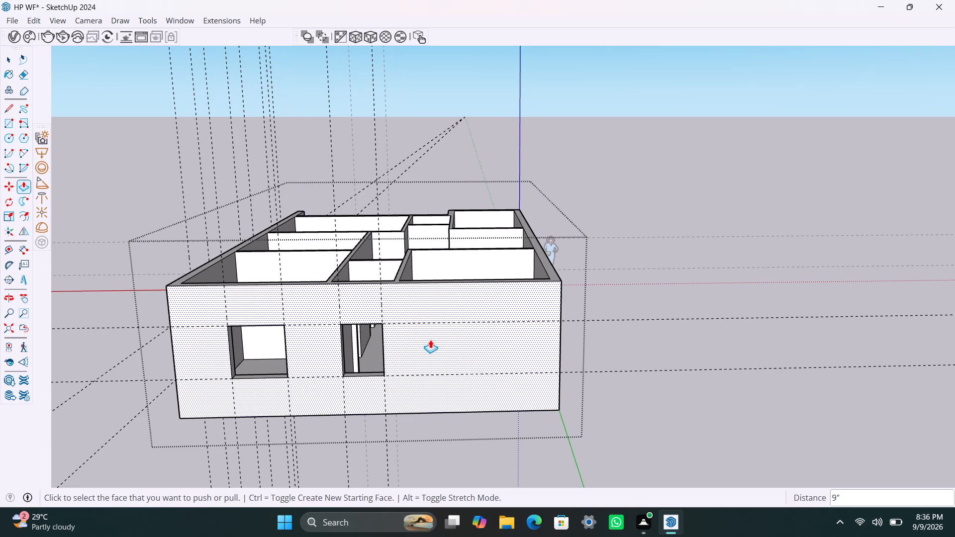
pyautogui.press('t')
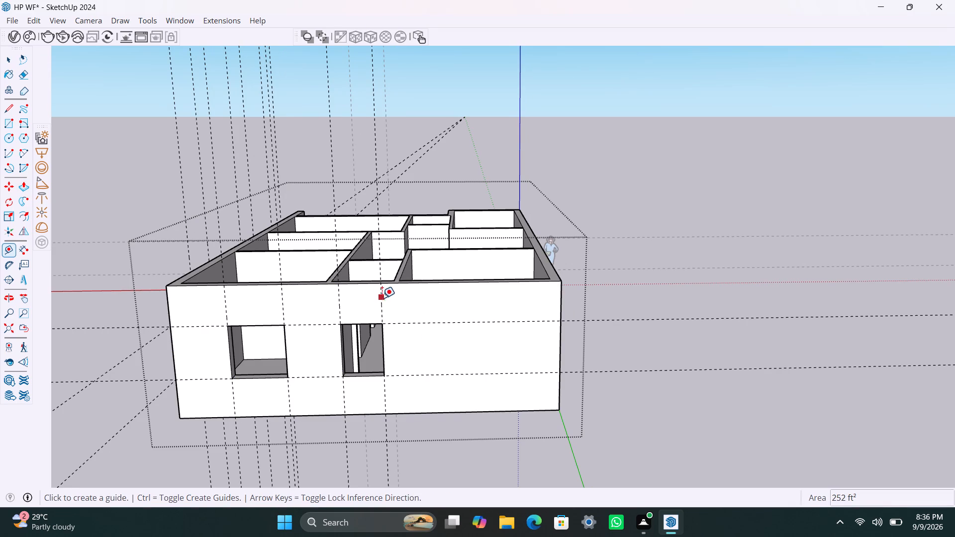
pyautogui.click(382, 296)
pyautogui.click(450, 311)
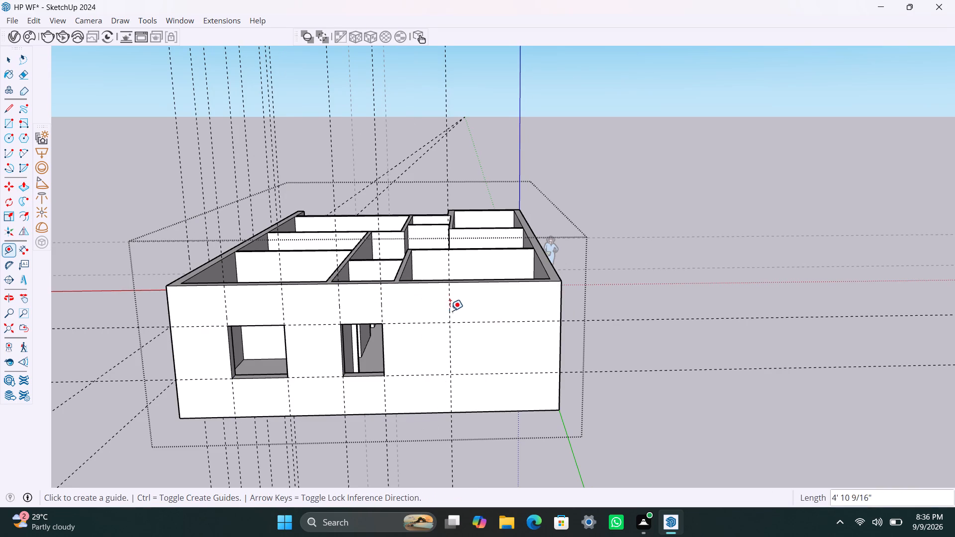
pyautogui.click(450, 306)
pyautogui.press('4')
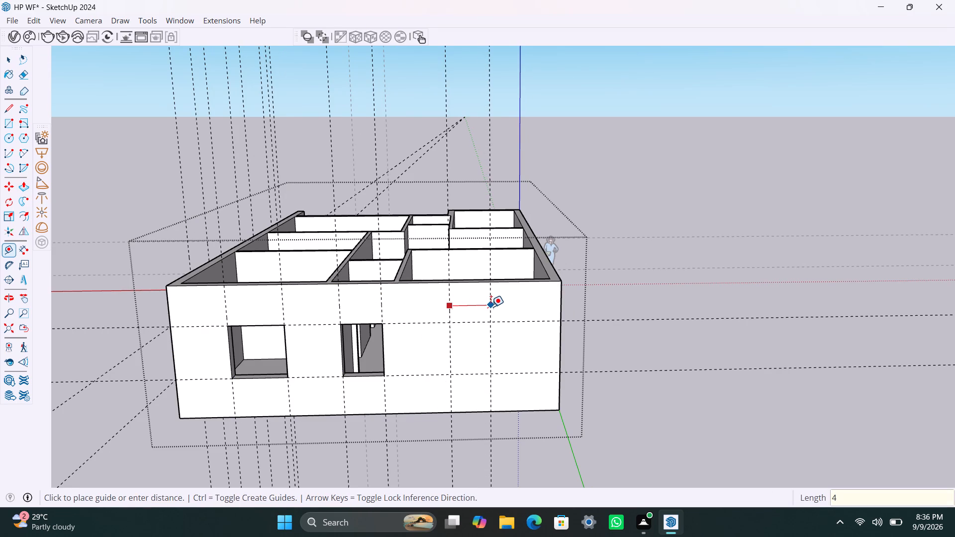
pyautogui.press("'")
pyautogui.press('Return')
# Draw a 4' by 4' rectangle at the third window's guide intersections and push it 9" through the 28' wall to open it.
pyautogui.press('r')
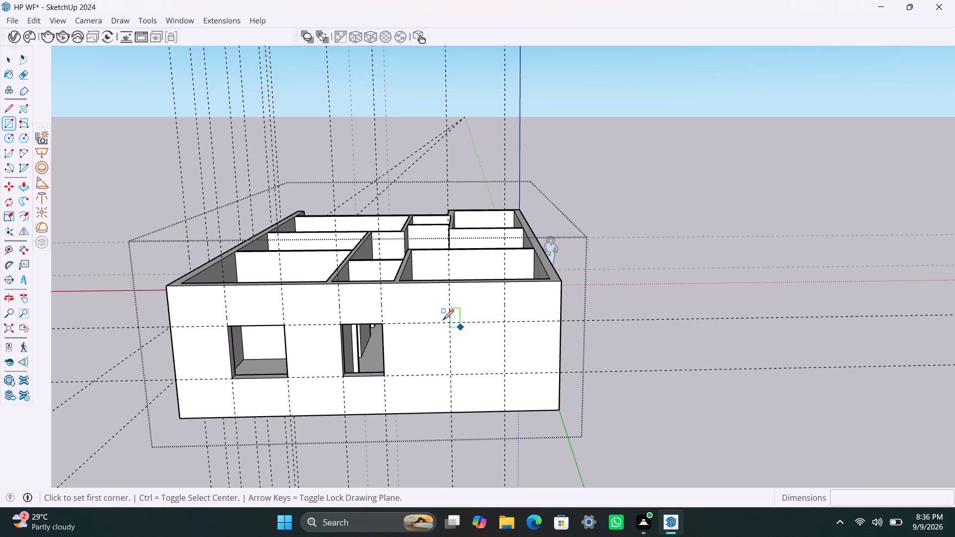
pyautogui.click(450, 324)
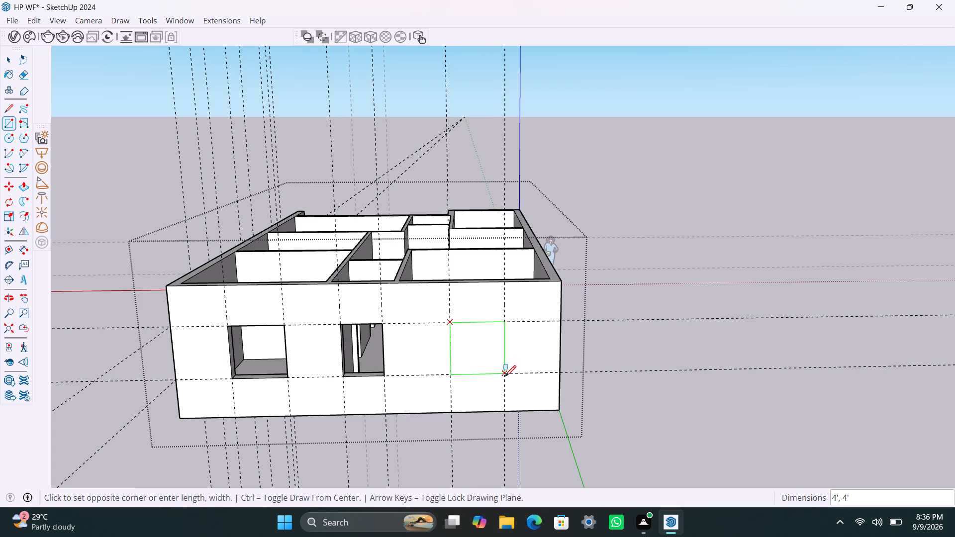
pyautogui.click(505, 376)
pyautogui.press('space')
pyautogui.click(492, 352)
pyautogui.press('p')
pyautogui.click(483, 335)
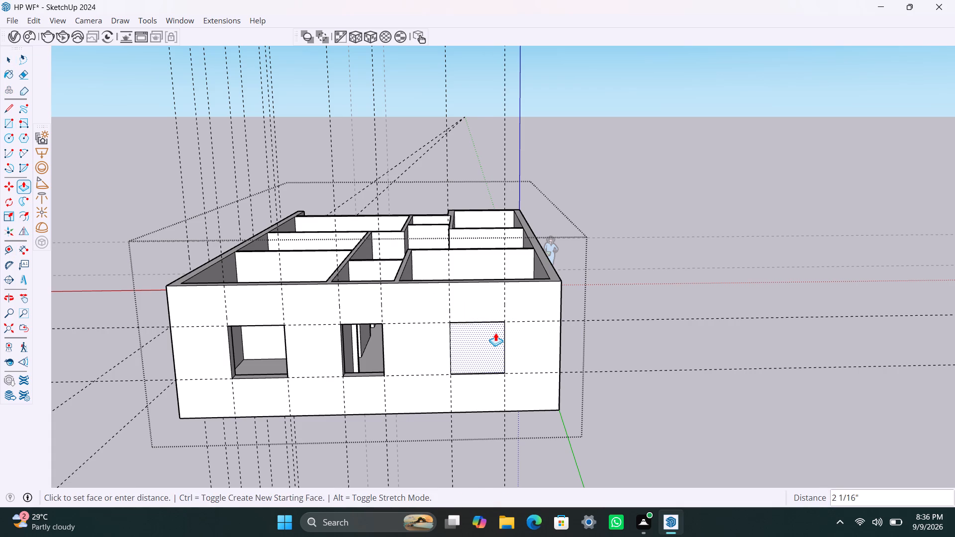
pyautogui.press('Escape')
pyautogui.click(485, 353)
pyautogui.click(493, 341)
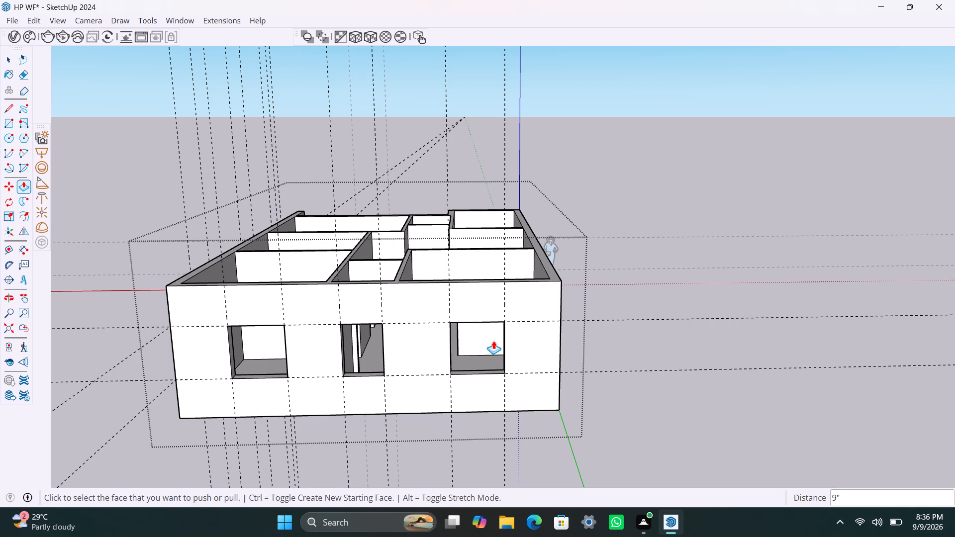
# Add two vertical guides on the blank 40' wall, 4' from the corner with the three-window wall and another 4' farther.
pyautogui.scroll(-4, 616, 330)
pyautogui.moveTo(677, 357); pyautogui.dragTo(346, 412, button='middle')
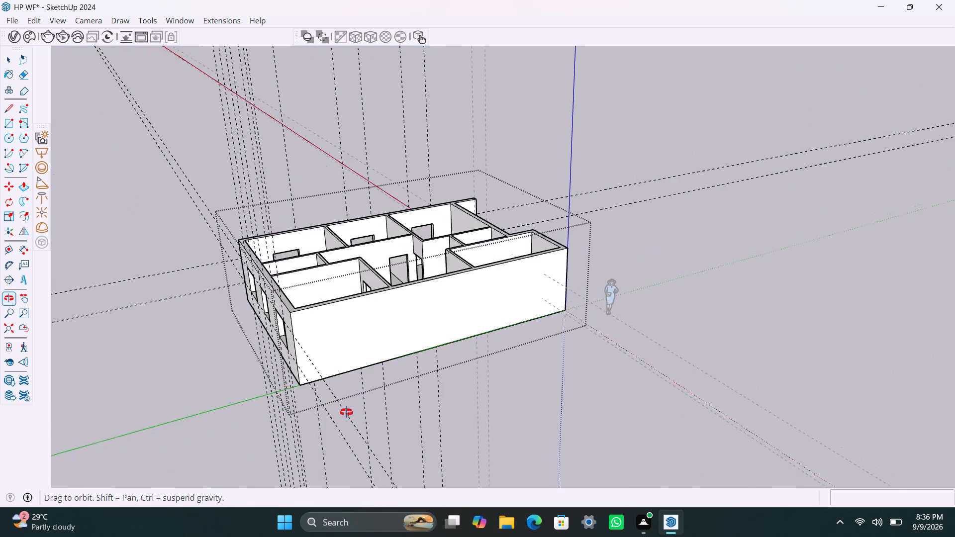
pyautogui.moveTo(346, 412); pyautogui.dragTo(256, 400, button='middle')
pyautogui.press('t')
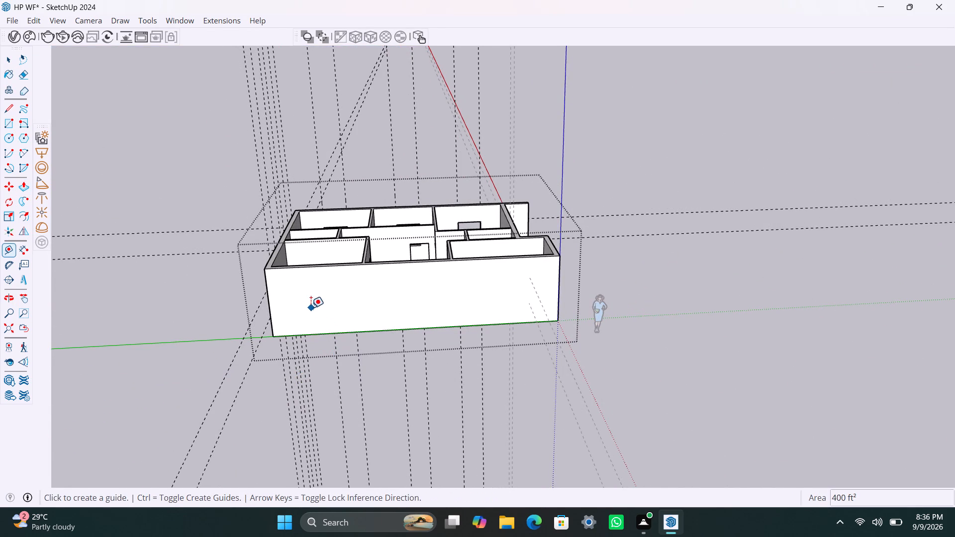
pyautogui.press('space')
pyautogui.press('t')
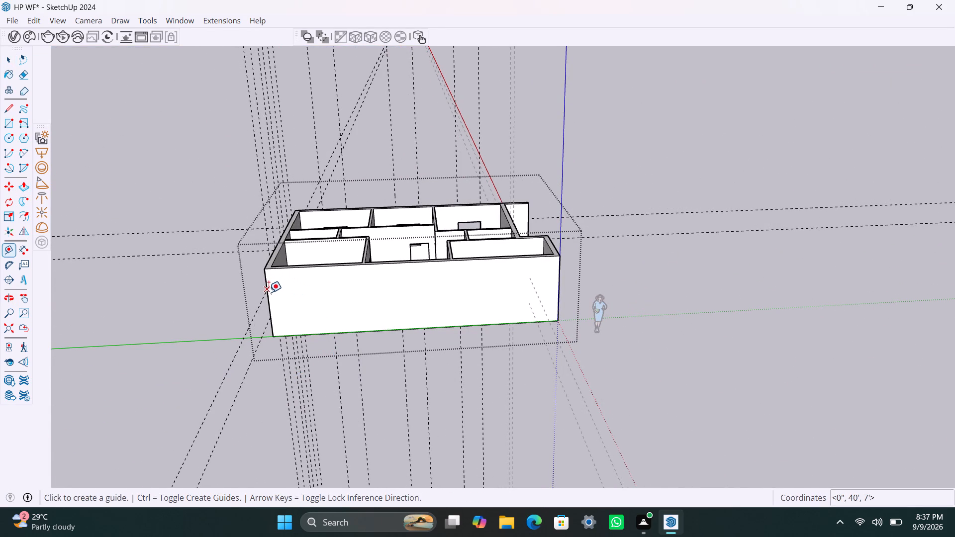
pyautogui.click(269, 292)
pyautogui.press('space')
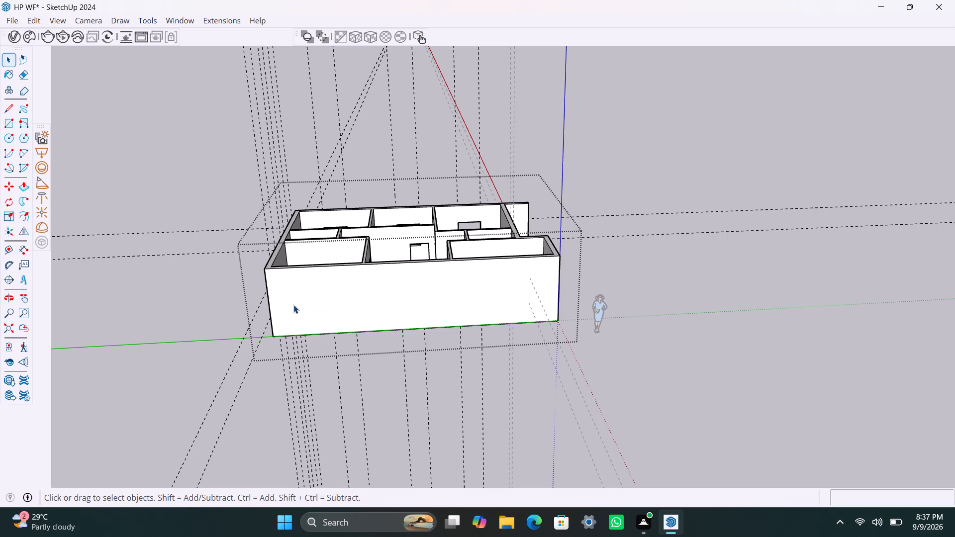
pyautogui.press('t')
pyautogui.moveTo(267, 287); pyautogui.dragTo(272, 286)
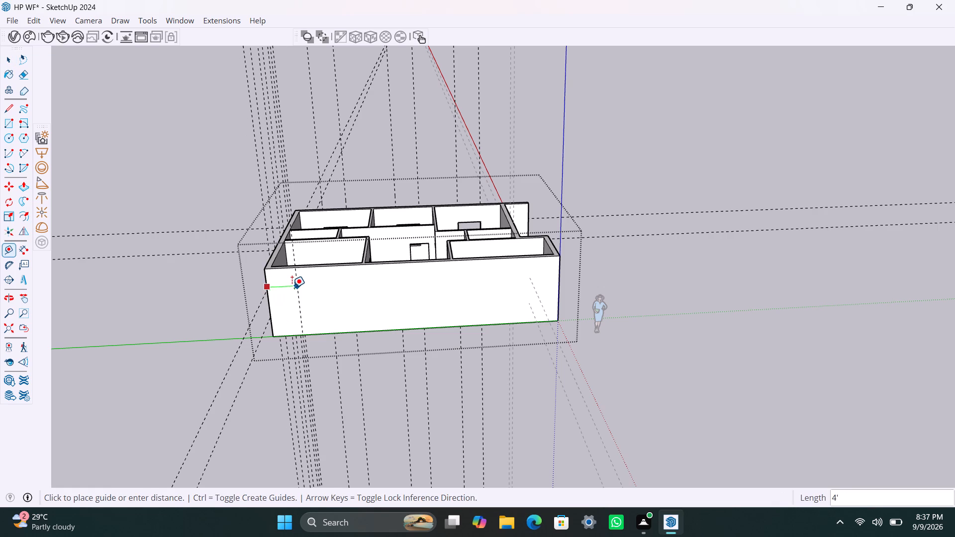
pyautogui.click(292, 286)
pyautogui.click(300, 284)
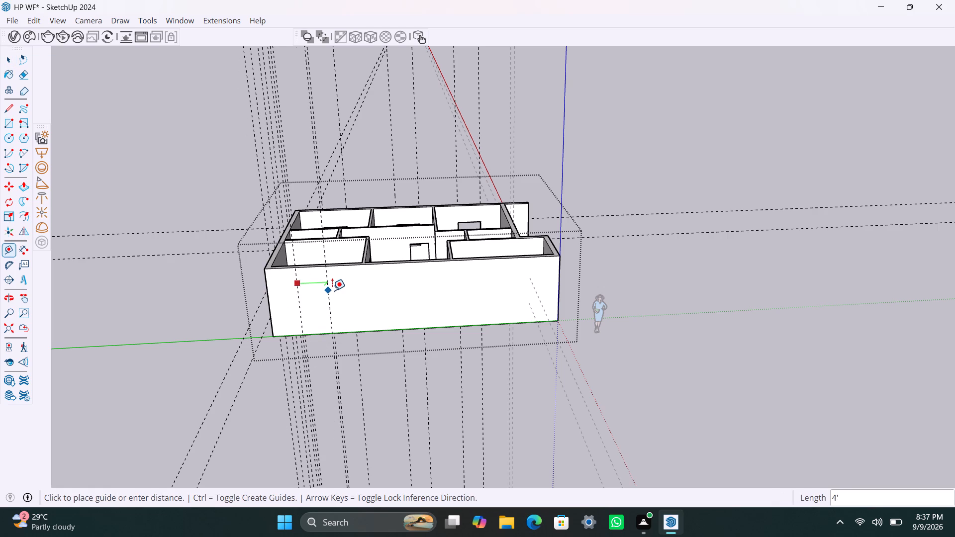
pyautogui.press('4')
pyautogui.press("'")
pyautogui.press('Return')
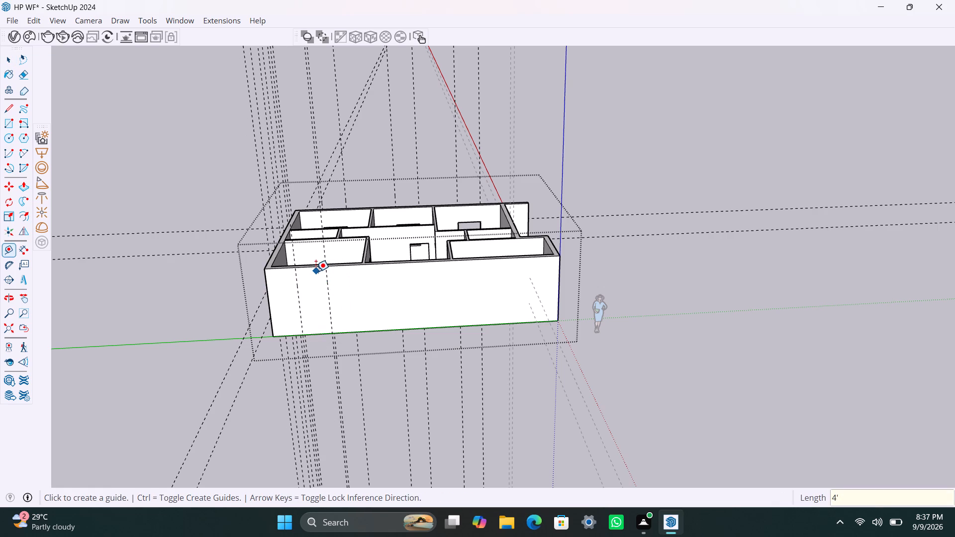
# Add two horizontal guides on the 40' wall, one 3' below its top edge and another 4' below that.
pyautogui.click(314, 268)
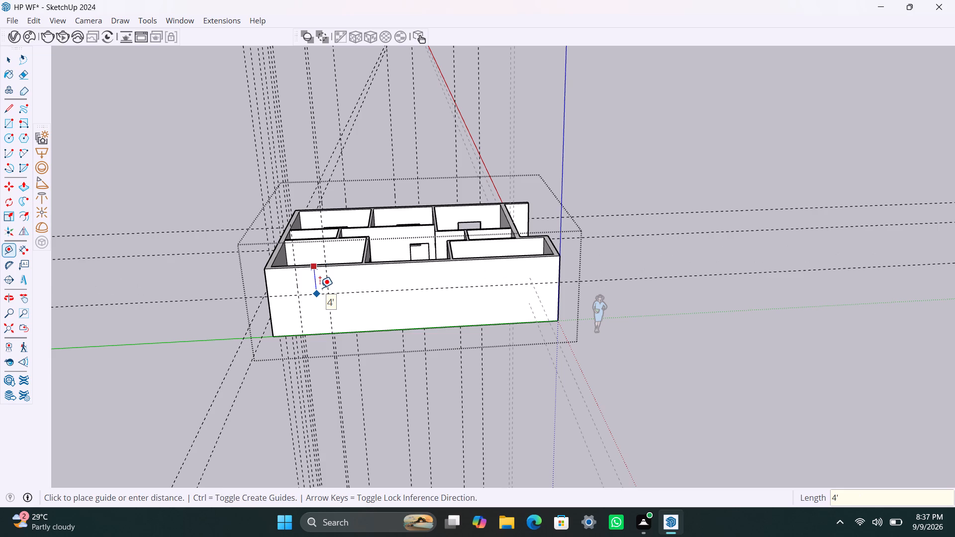
pyautogui.write("3'")
pyautogui.press('Return')
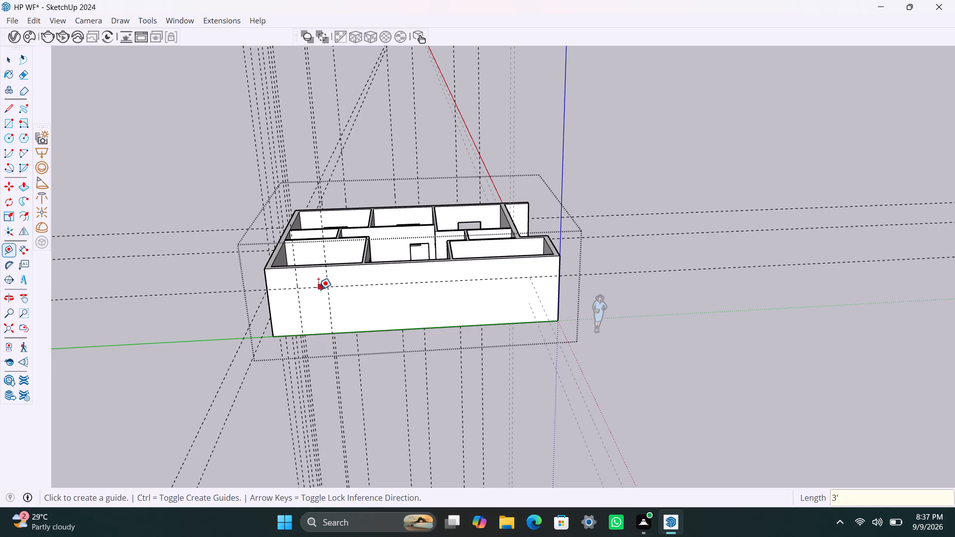
pyautogui.click(318, 289)
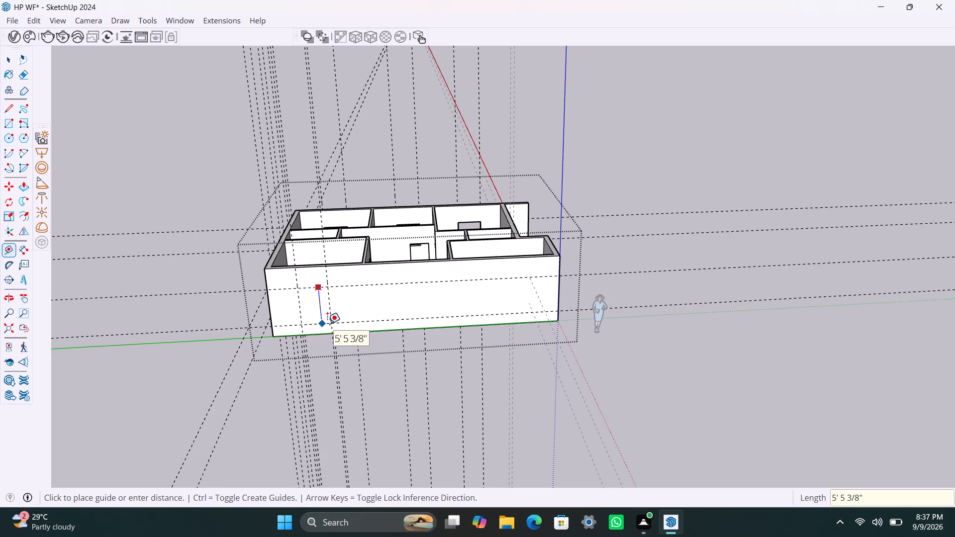
pyautogui.press('4')
pyautogui.press("'")
pyautogui.press('Return')
# Draw a 4' by 4' rectangle at the guide intersections and push it 9" through the 40' wall to open its first window.
pyautogui.press('r')
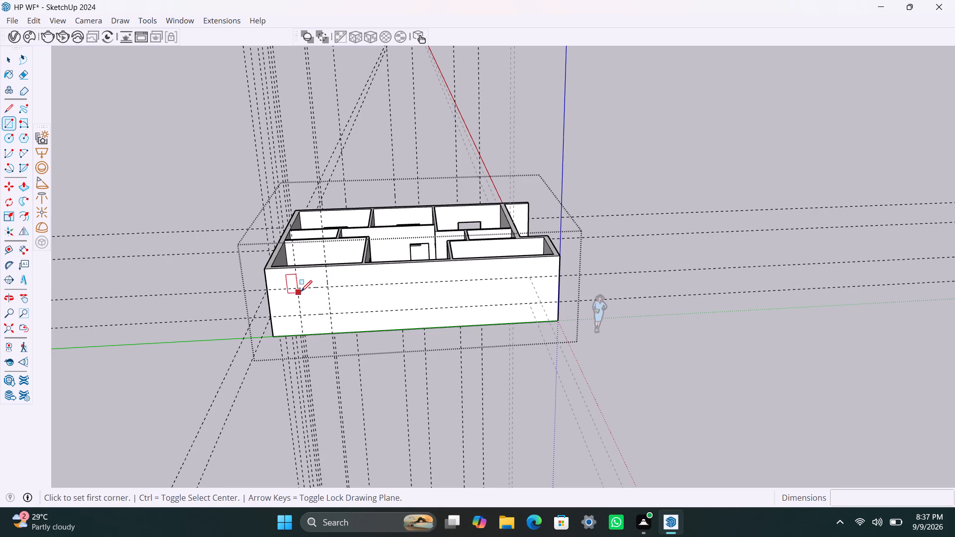
pyautogui.click(299, 288)
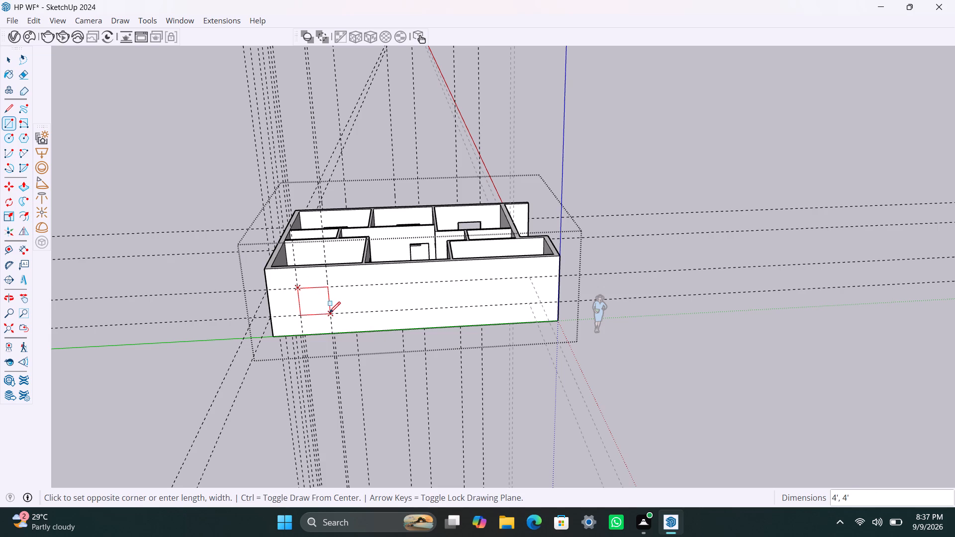
pyautogui.click(329, 313)
pyautogui.press('space')
pyautogui.click(320, 301)
pyautogui.press('p')
pyautogui.click(317, 301)
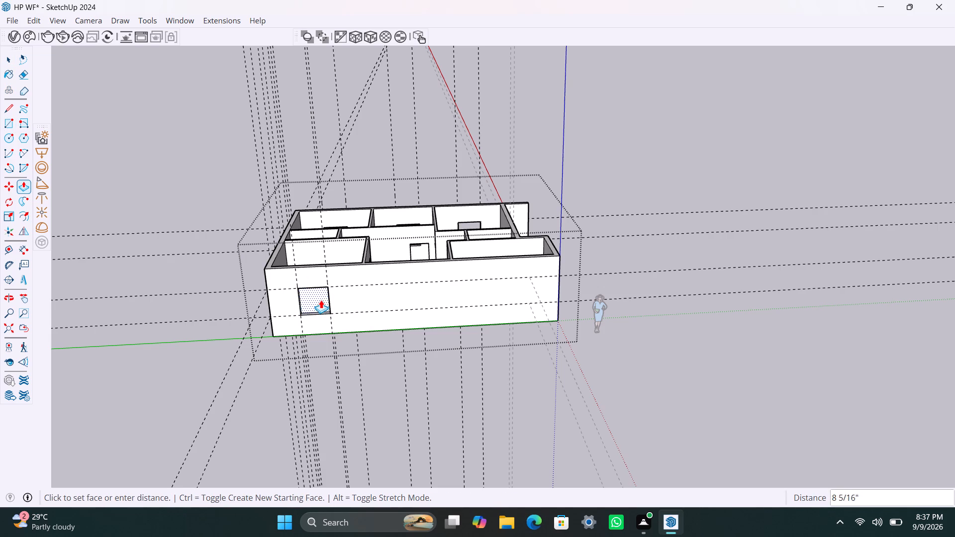
pyautogui.click(324, 299)
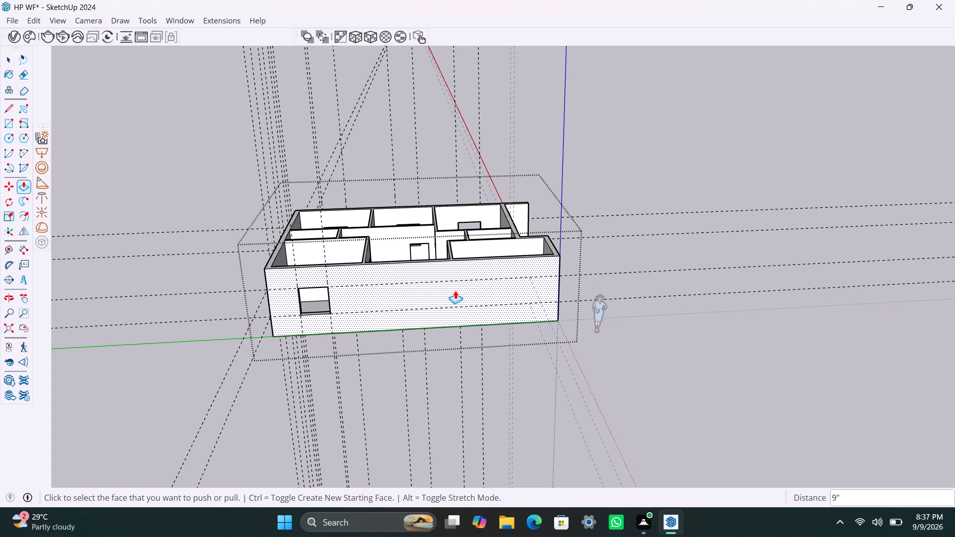
# Add vertical guides for the 40' wall's second window, one about 7' 11" past the first window's far guide and another 4' farther.
pyautogui.press('t')
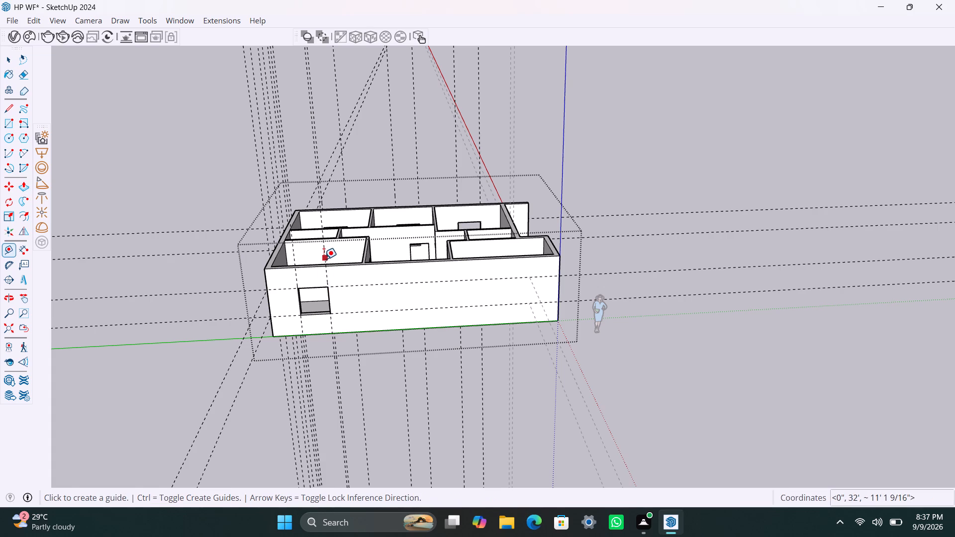
pyautogui.click(324, 259)
pyautogui.click(386, 271)
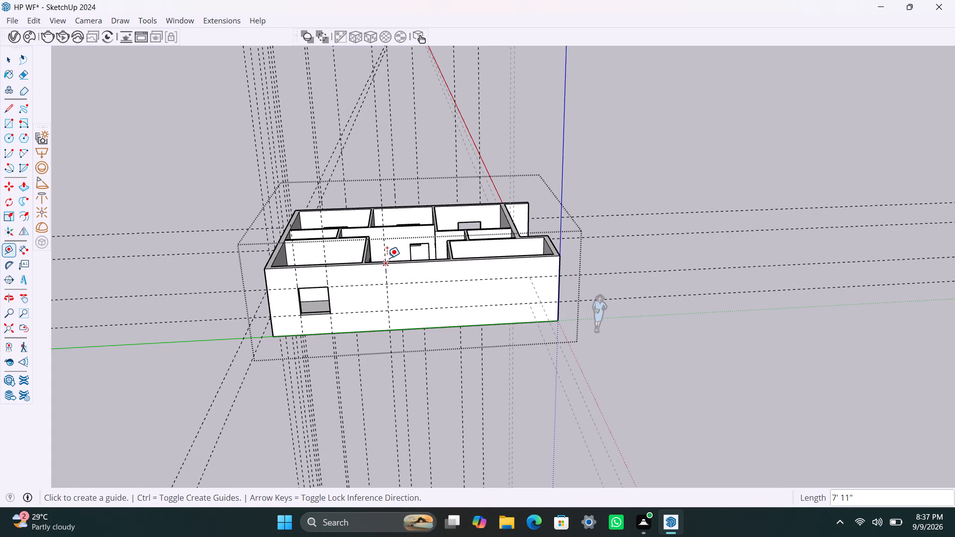
pyautogui.click(385, 248)
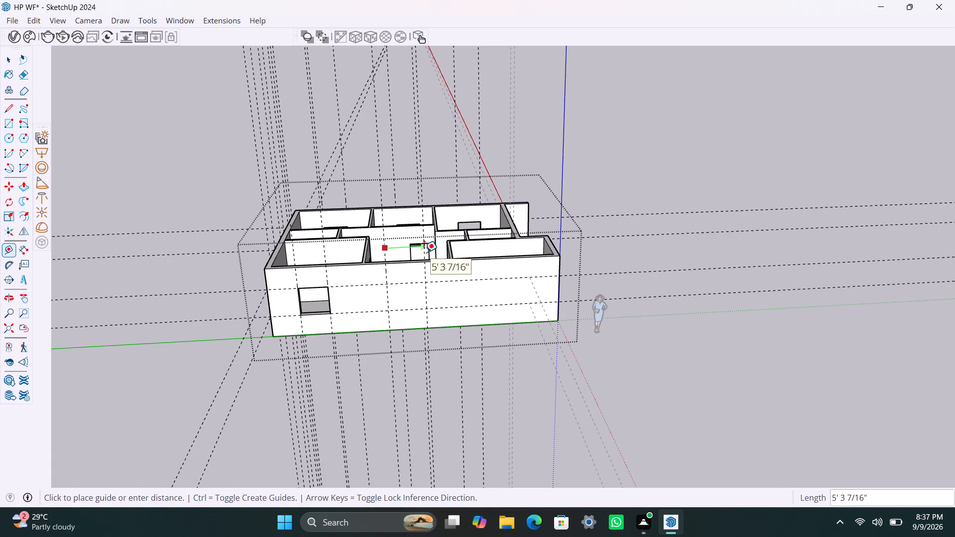
pyautogui.press('4')
pyautogui.press("'")
pyautogui.press('Return')
pyautogui.press('space')
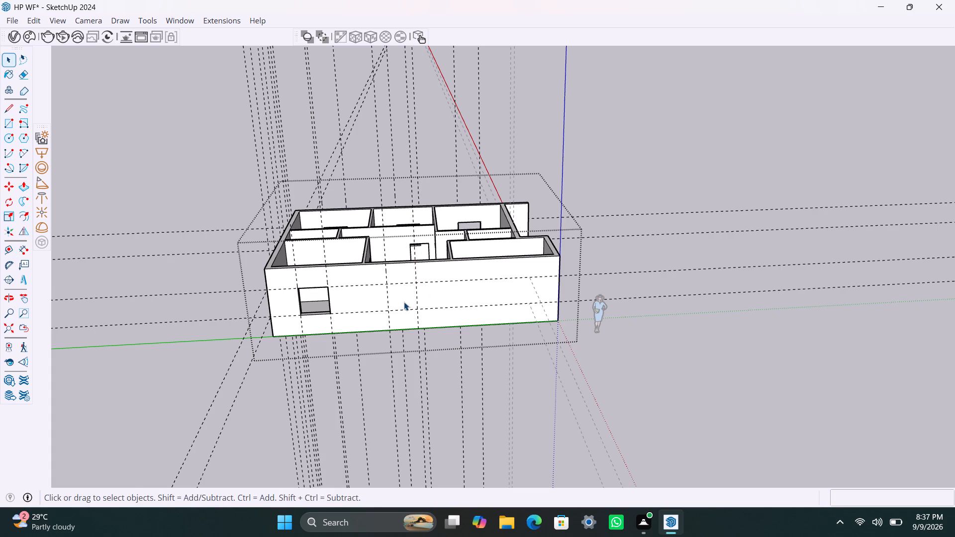
# Draw a 4' by 4' rectangle at the second window's guide intersections and push it 9" through the 40' wall to open it.
pyautogui.press('r')
pyautogui.click(389, 284)
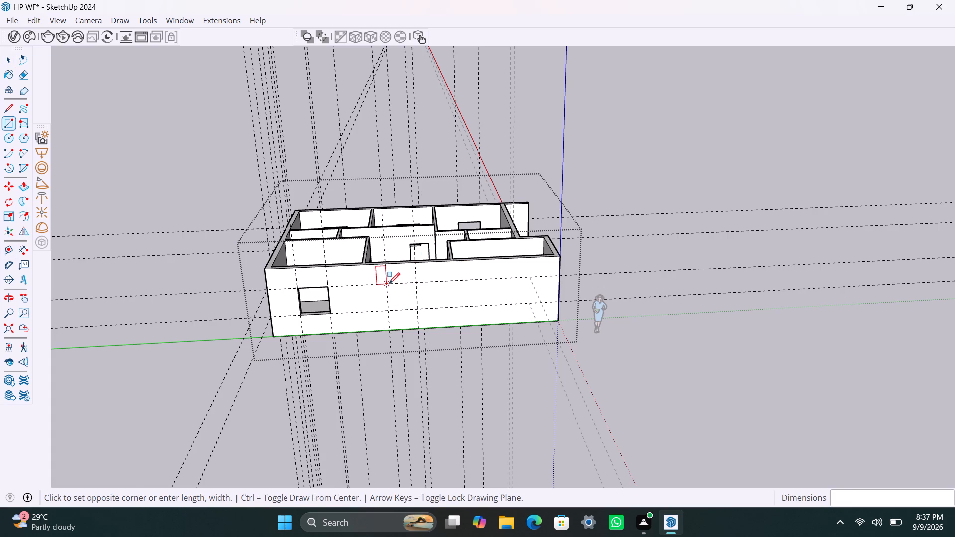
pyautogui.click(419, 310)
pyautogui.press('space')
pyautogui.click(407, 298)
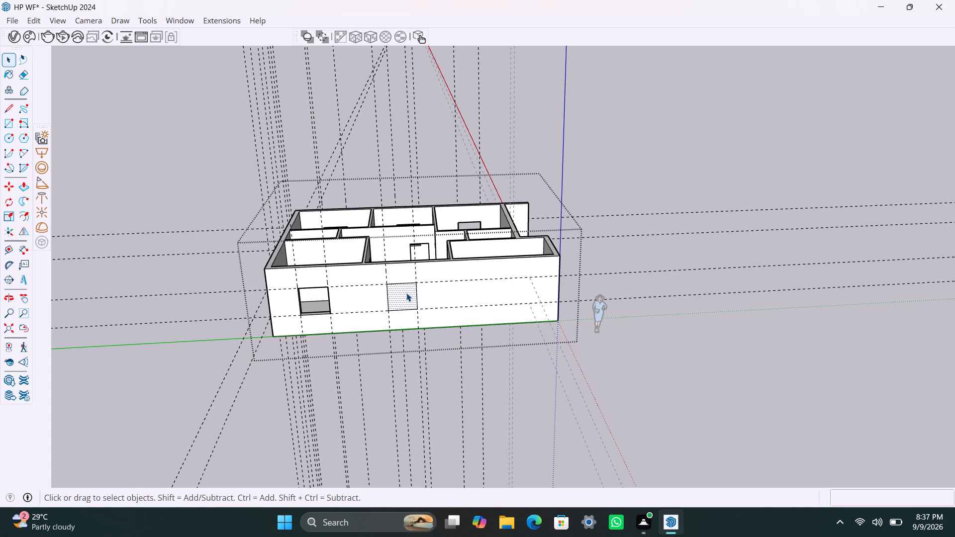
pyautogui.press('p')
pyautogui.click(403, 284)
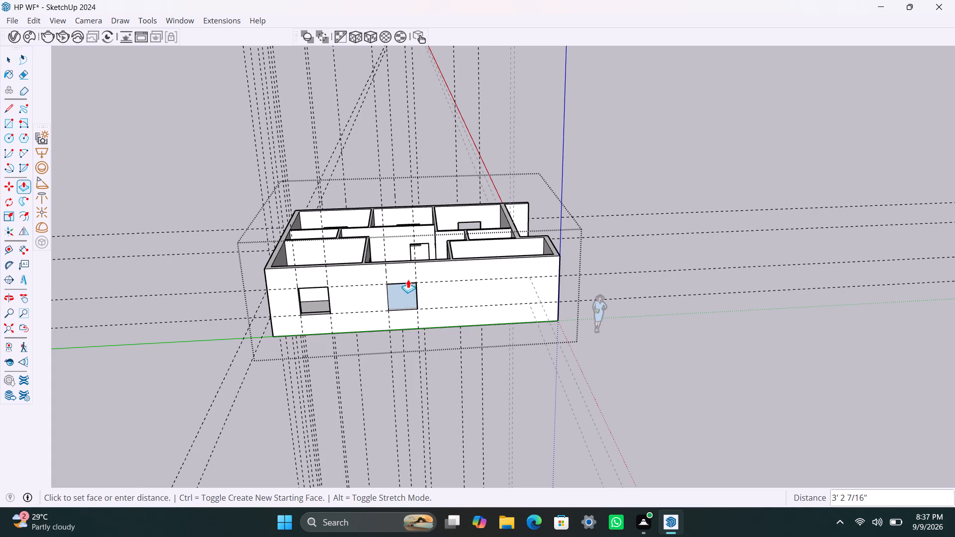
pyautogui.press('Escape')
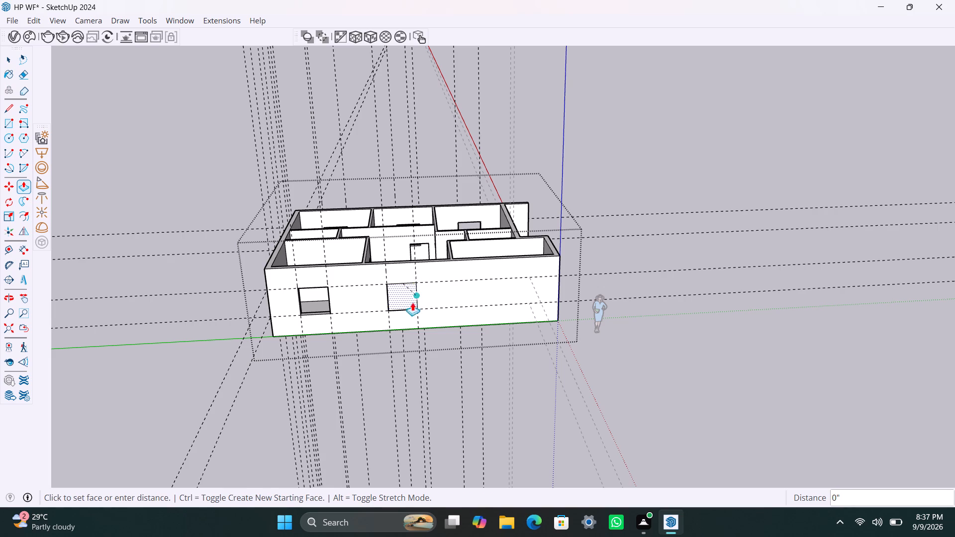
pyautogui.scroll(5, 405, 305)
pyautogui.click(408, 284)
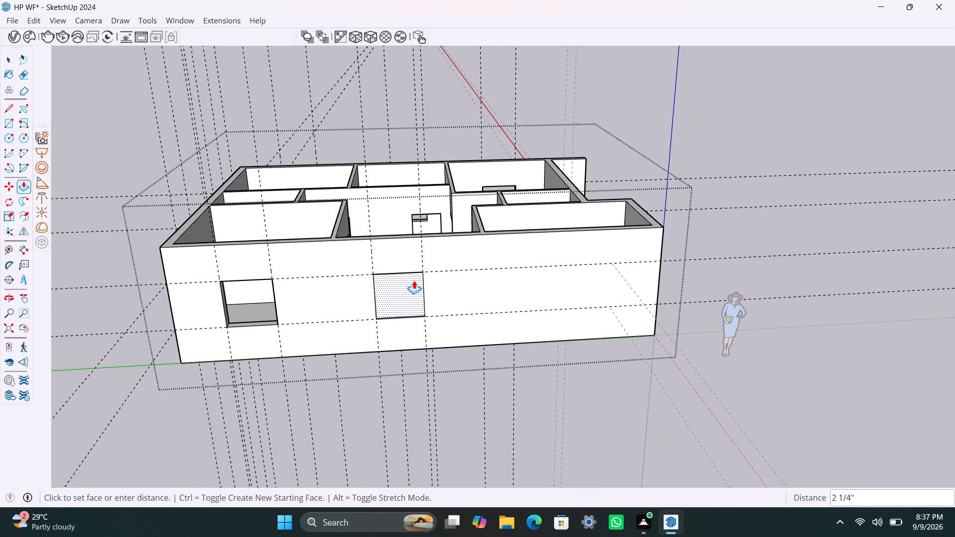
pyautogui.click(413, 282)
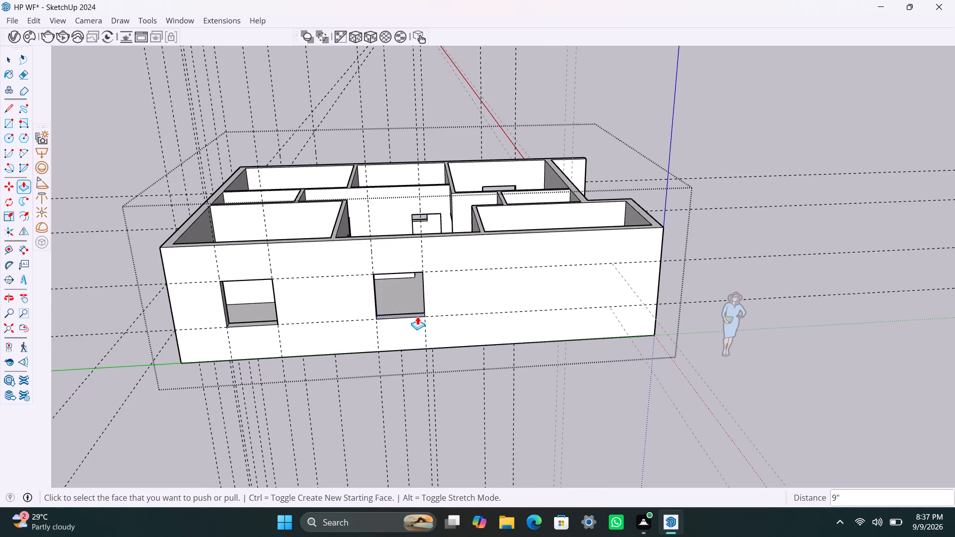
# Add a horizontal guide 3' below the top edge of the front wall section with the door opening.
pyautogui.scroll(-3, 556, 296)
pyautogui.scroll(-1, 589, 274)
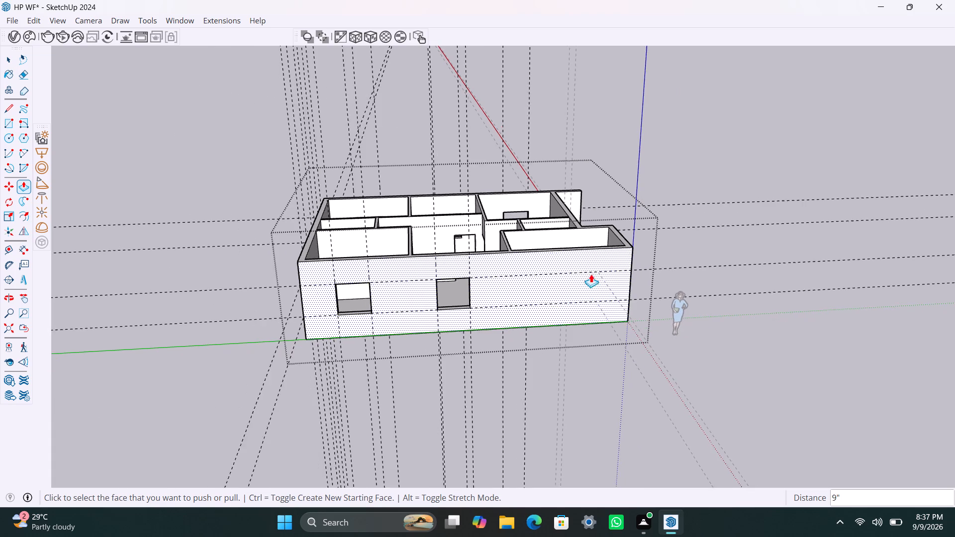
pyautogui.scroll(-1, 591, 274)
pyautogui.moveTo(637, 273); pyautogui.dragTo(359, 309, button='middle')
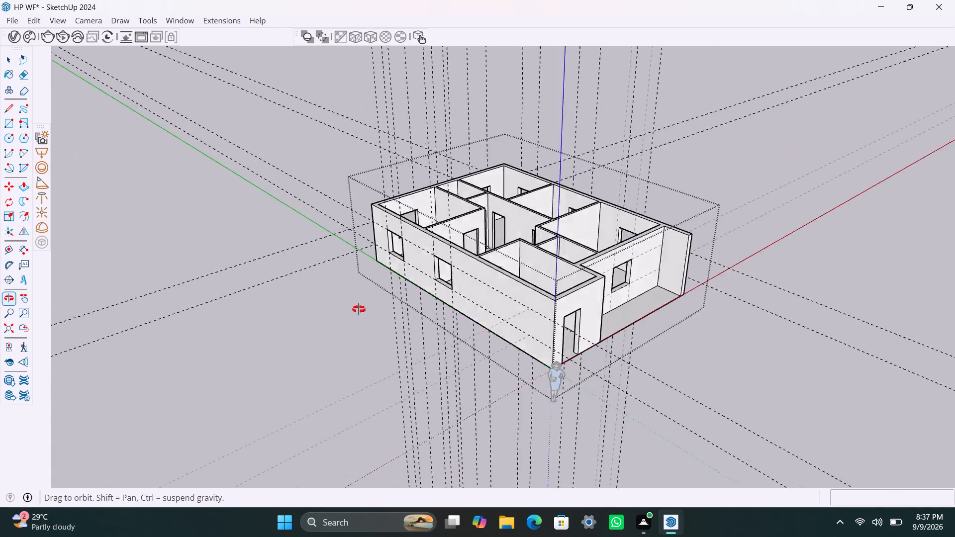
pyautogui.moveTo(359, 309); pyautogui.dragTo(142, 319, button='middle')
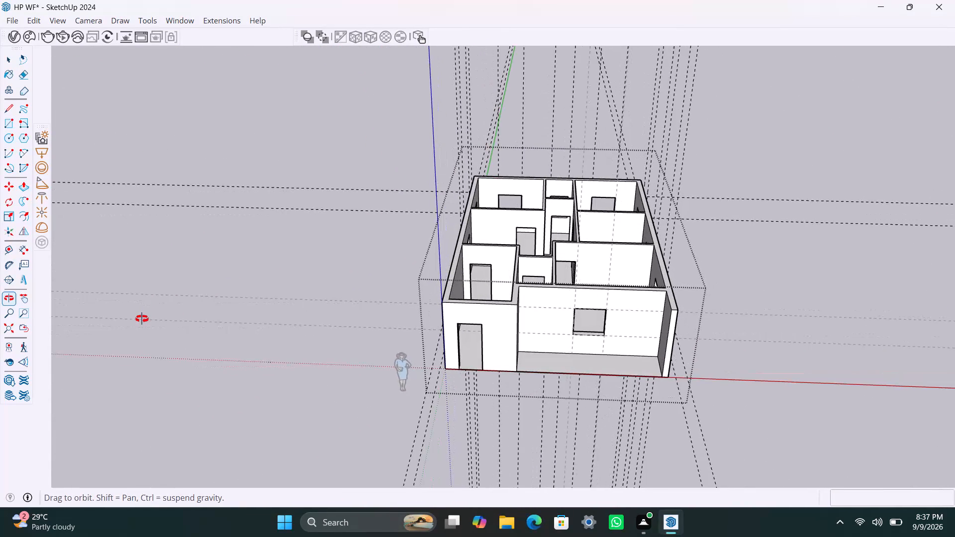
pyautogui.moveTo(142, 319); pyautogui.dragTo(141, 318, button='middle')
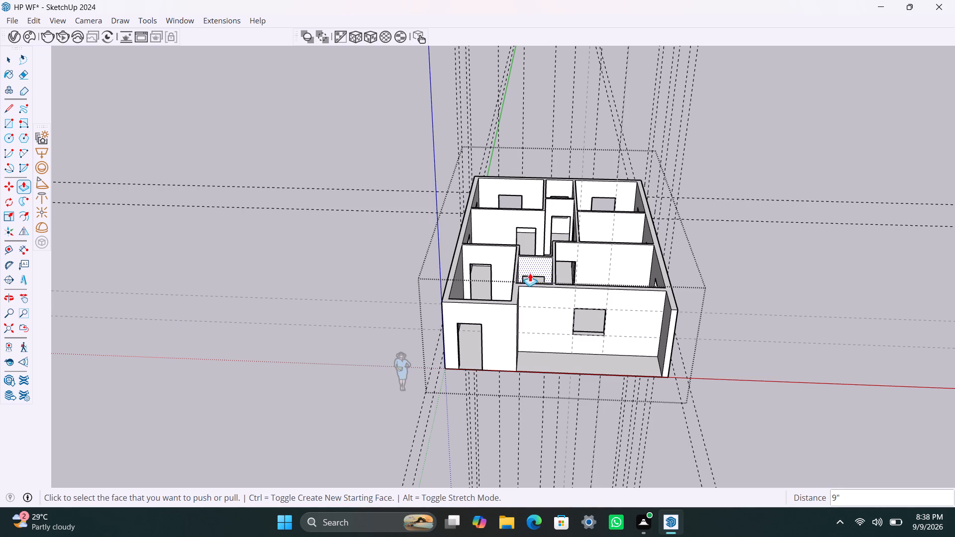
pyautogui.scroll(2, 491, 347)
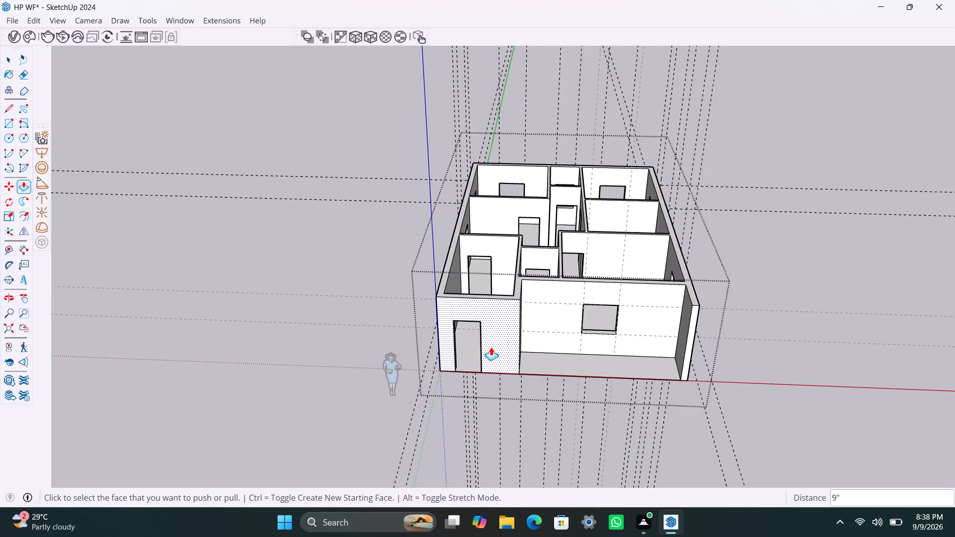
pyautogui.scroll(2, 491, 347)
pyautogui.press('space')
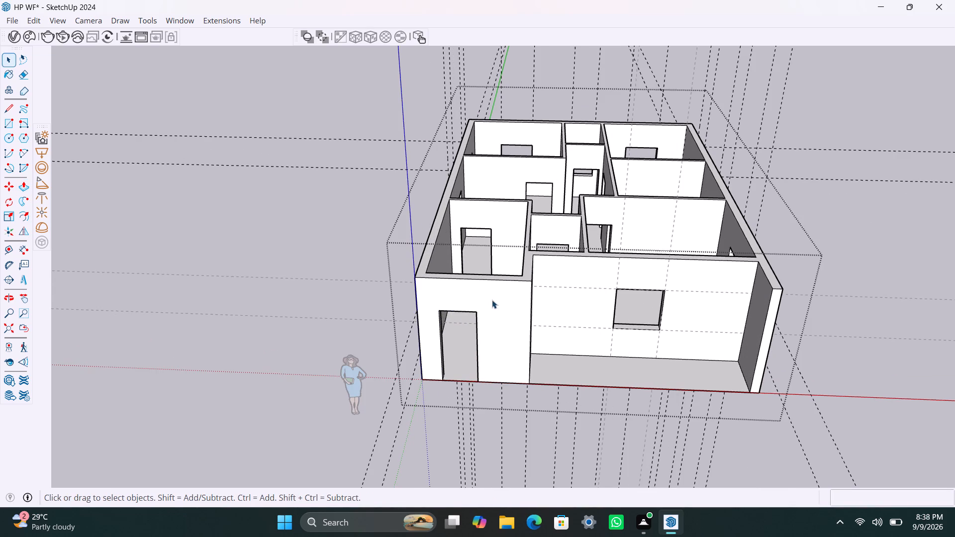
pyautogui.press('t')
pyautogui.moveTo(501, 279); pyautogui.dragTo(502, 284)
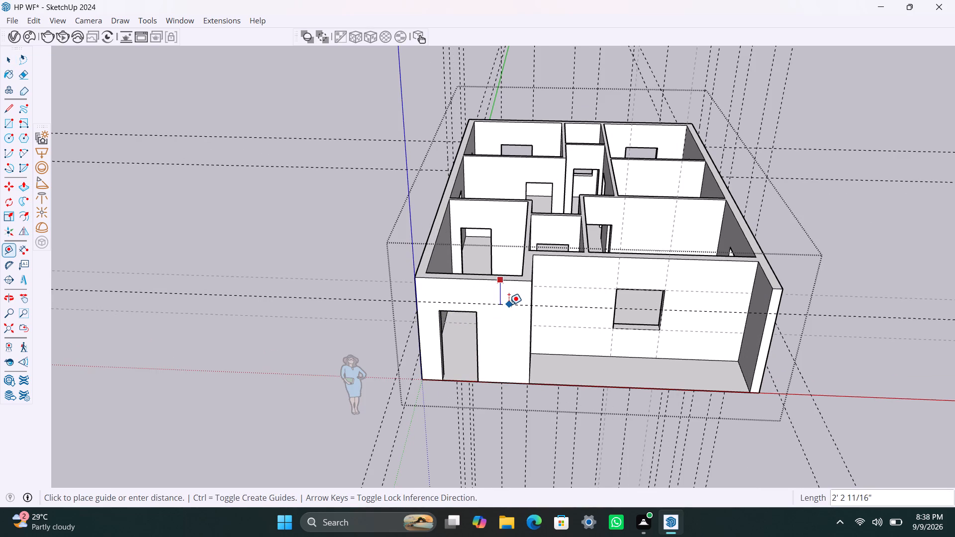
pyautogui.write("3'")
pyautogui.press('Return')
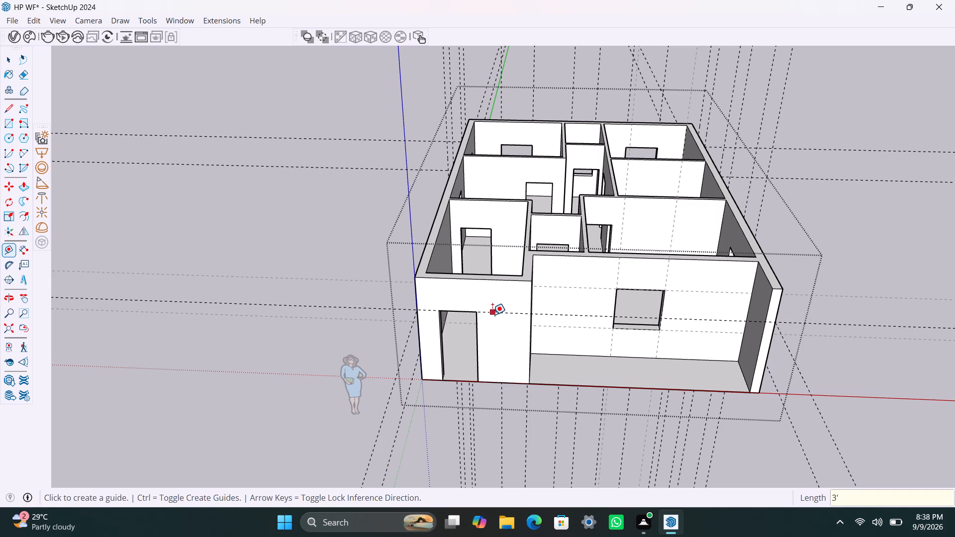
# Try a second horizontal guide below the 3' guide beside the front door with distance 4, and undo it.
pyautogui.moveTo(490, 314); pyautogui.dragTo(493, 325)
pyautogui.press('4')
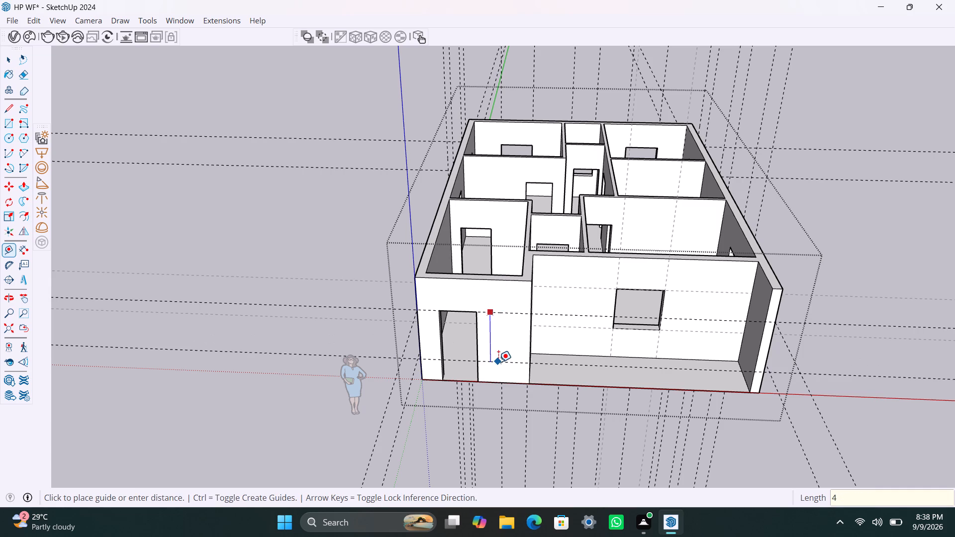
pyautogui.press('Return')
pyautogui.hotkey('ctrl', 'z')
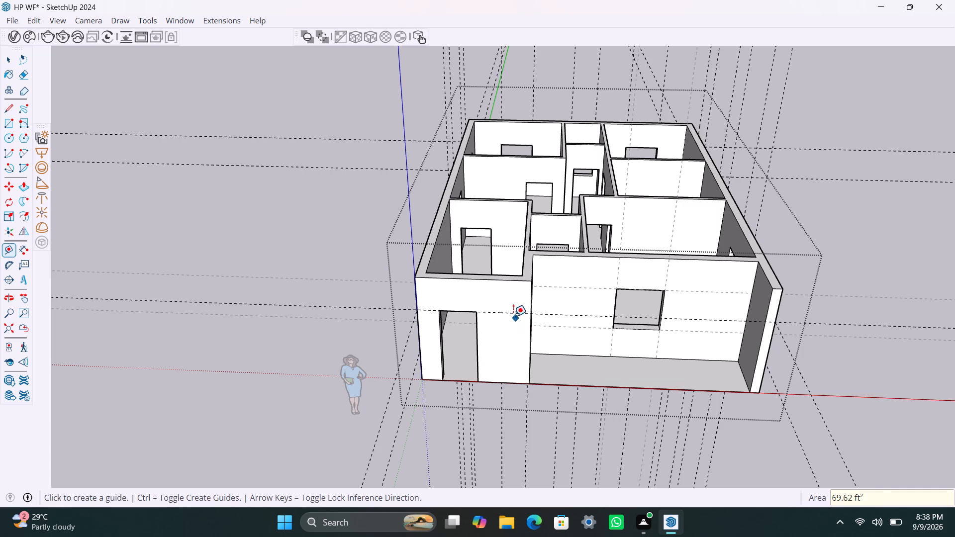
# Add a horizontal guide 4' below the 3' guide on the front wall section with the door opening.
pyautogui.click(512, 316)
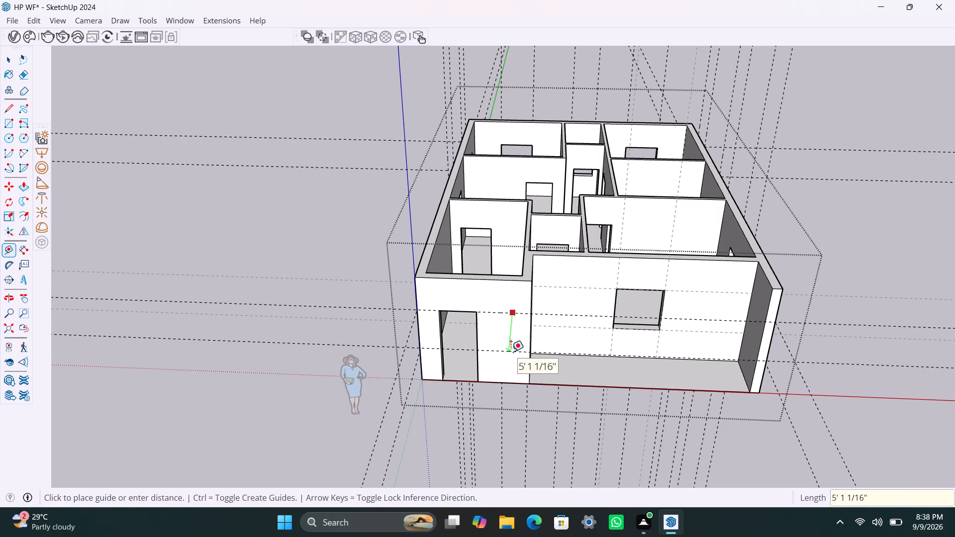
pyautogui.write("4'")
pyautogui.press('Return')
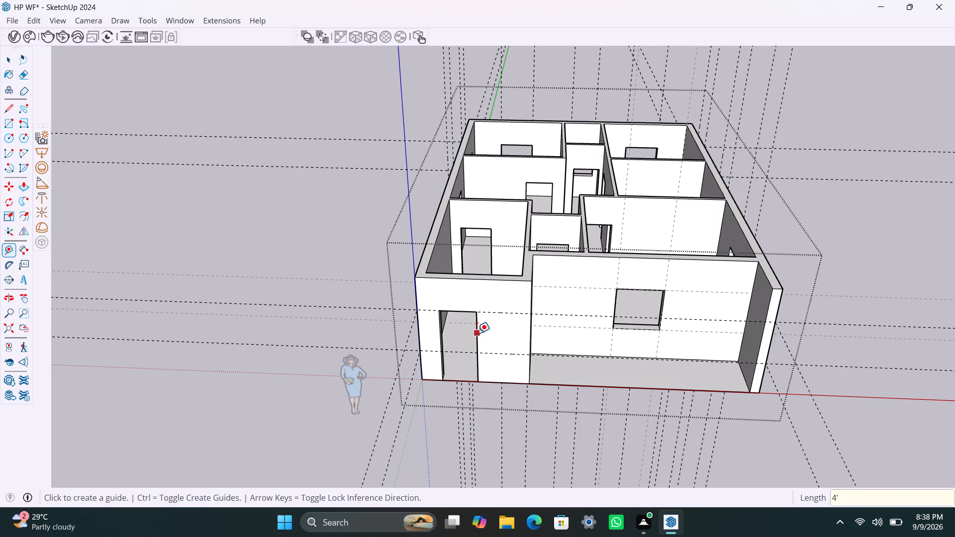
# Add vertical guides beside the front door opening, one about 6" from its inner edge and another 3' farther.
pyautogui.scroll(2, 477, 331)
pyautogui.click(479, 326)
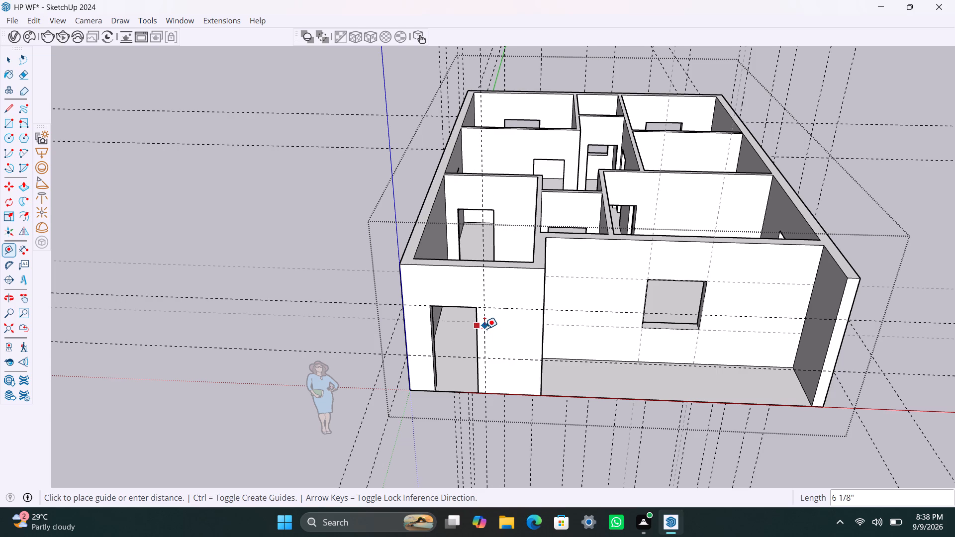
pyautogui.click(484, 329)
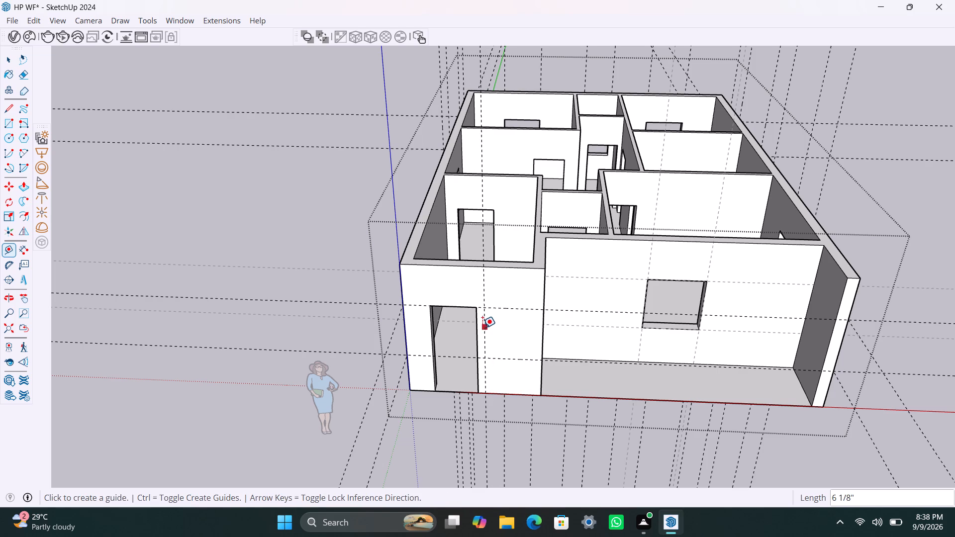
pyautogui.click(482, 326)
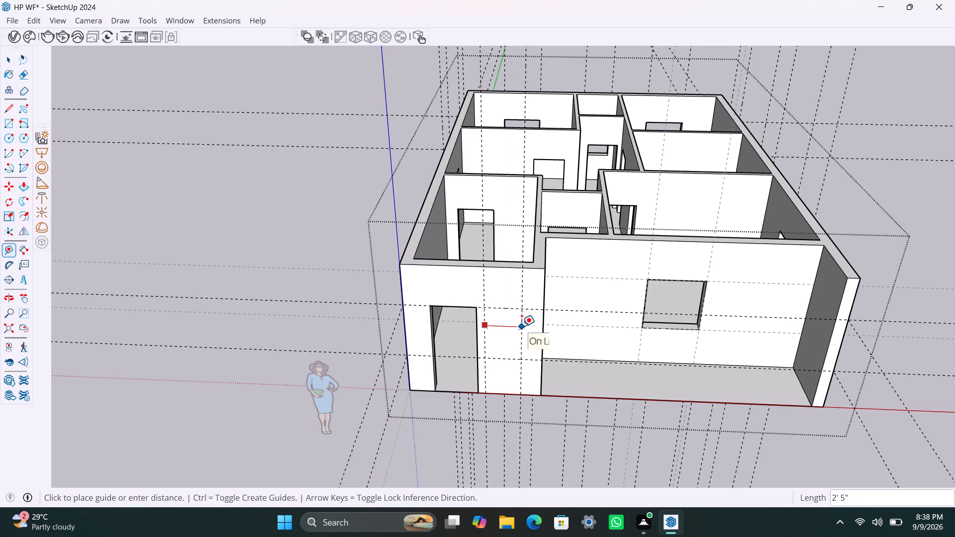
pyautogui.write("3'")
pyautogui.press('Return')
pyautogui.press('space')
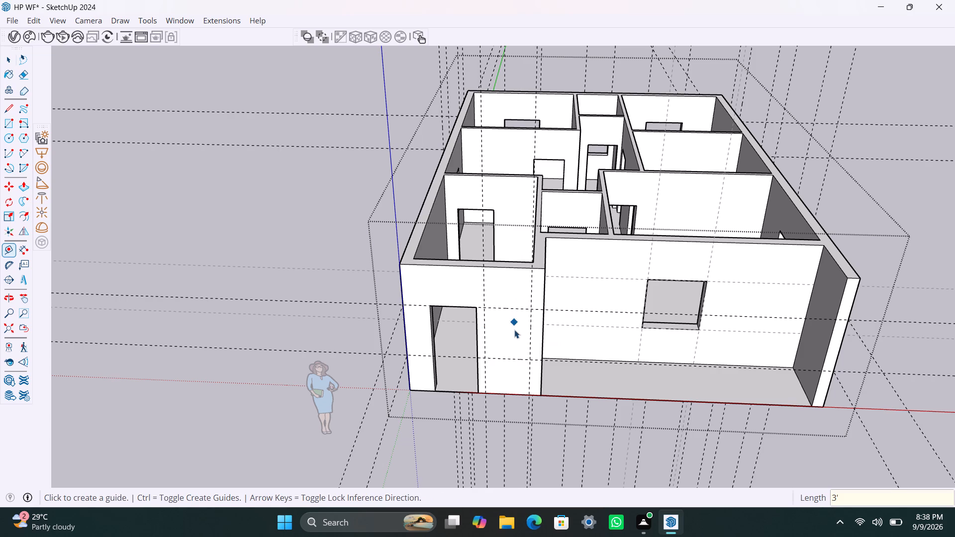
# Draw a 3' by 4' rectangle at the guide intersections beside the front door, push it 9" through the wall and save the model.
pyautogui.press('r')
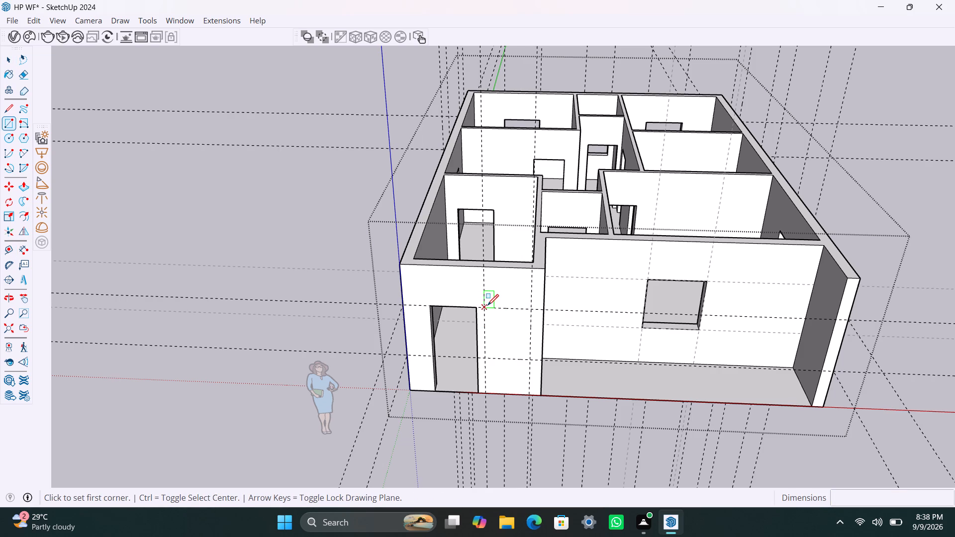
pyautogui.click(487, 305)
pyautogui.click(528, 357)
pyautogui.press('space')
pyautogui.click(512, 341)
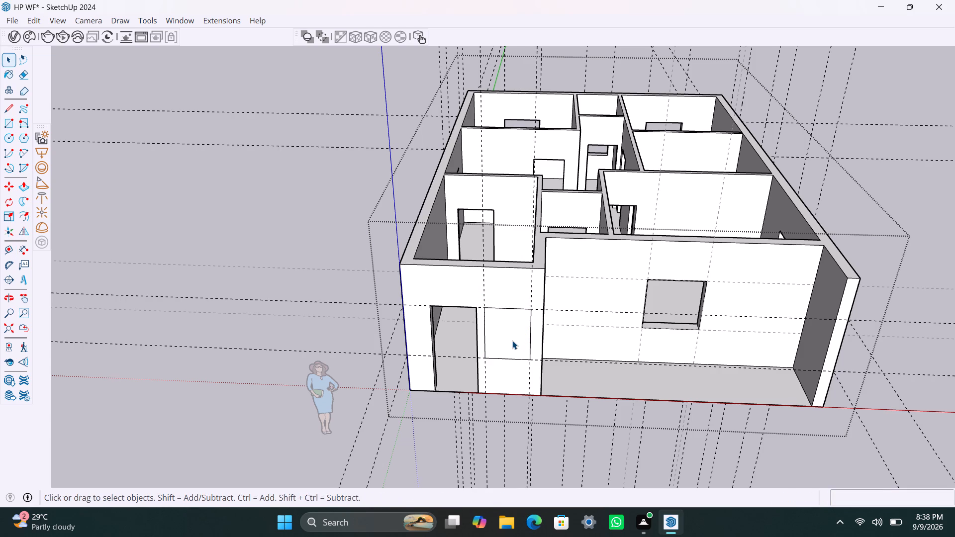
pyautogui.press('p')
pyautogui.click(510, 335)
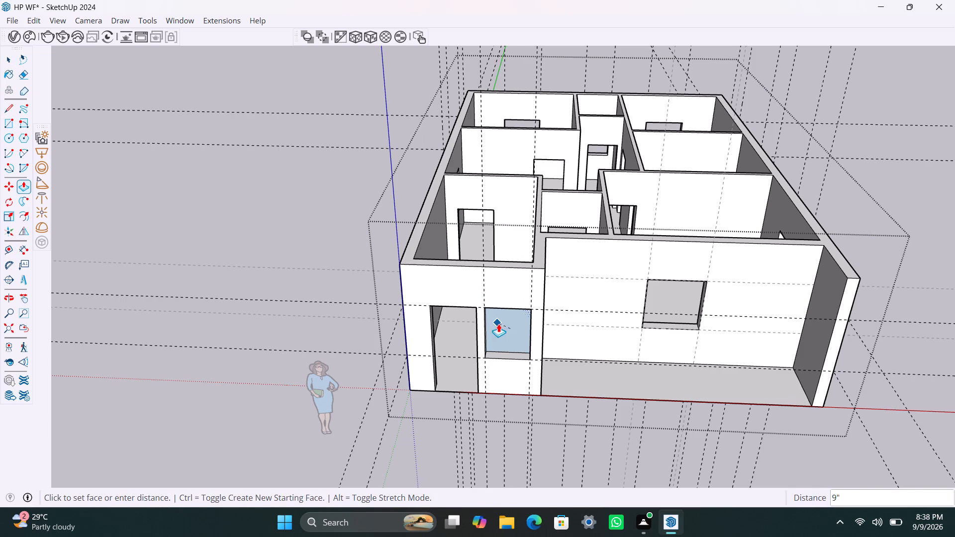
pyautogui.click(498, 324)
pyautogui.hotkey('ctrl', 's')
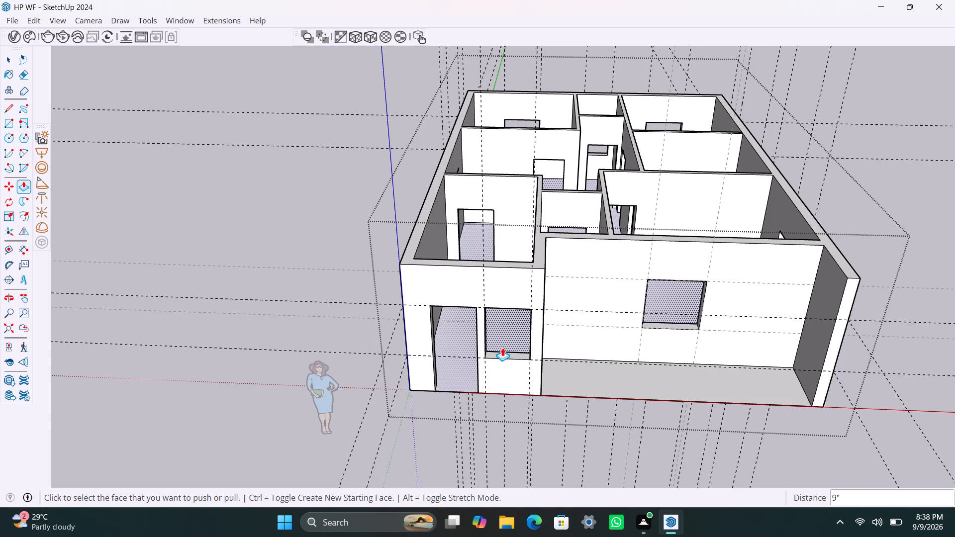
# Add vertical guides on the recessed front wall, one about 1' 4" from the corner near the door section and another 2' farther.
pyautogui.scroll(-2, 502, 348)
pyautogui.keyDown('shift'); pyautogui.moveTo(547, 341); pyautogui.dragTo(390, 356, button='middle'); pyautogui.keyUp('shift')
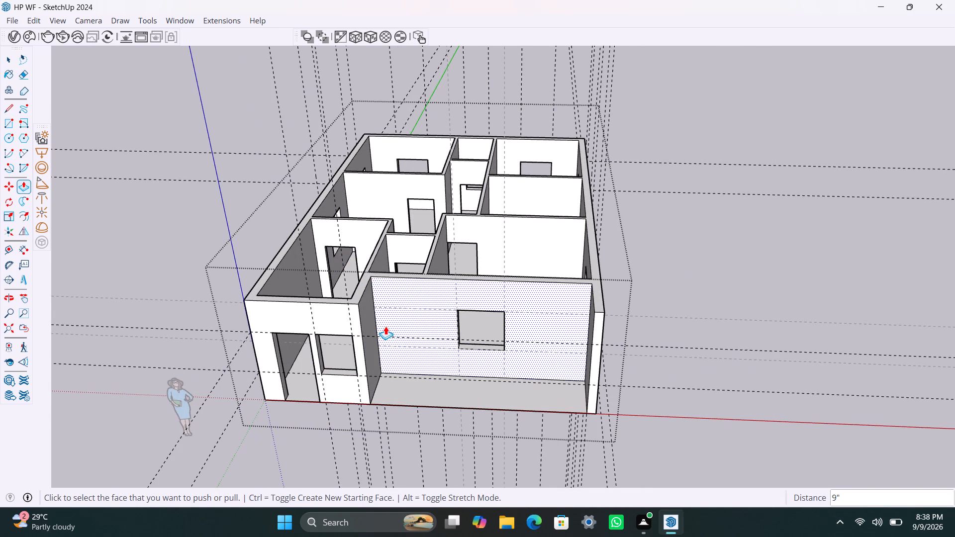
pyautogui.press('t')
pyautogui.click(374, 316)
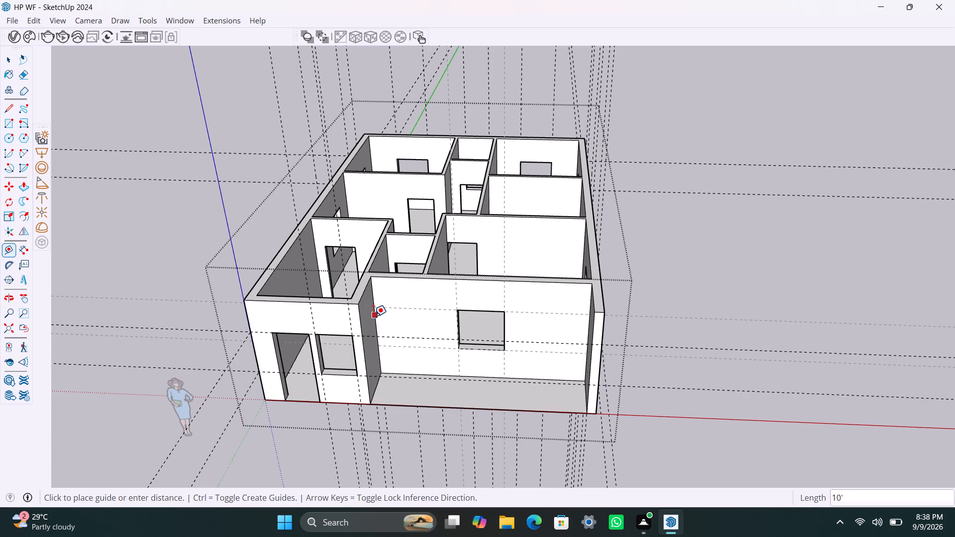
pyautogui.click(390, 322)
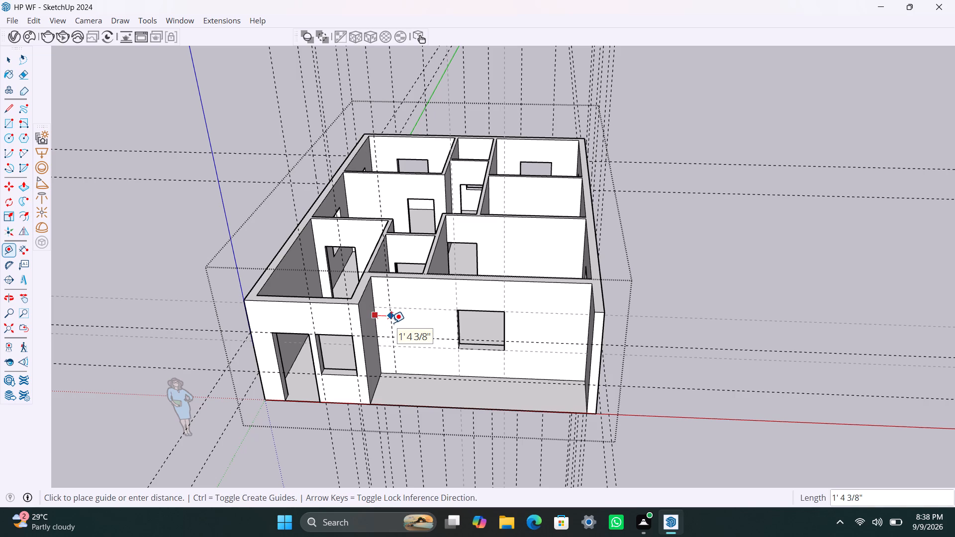
pyautogui.click(391, 324)
pyautogui.write("2'")
pyautogui.press('Return')
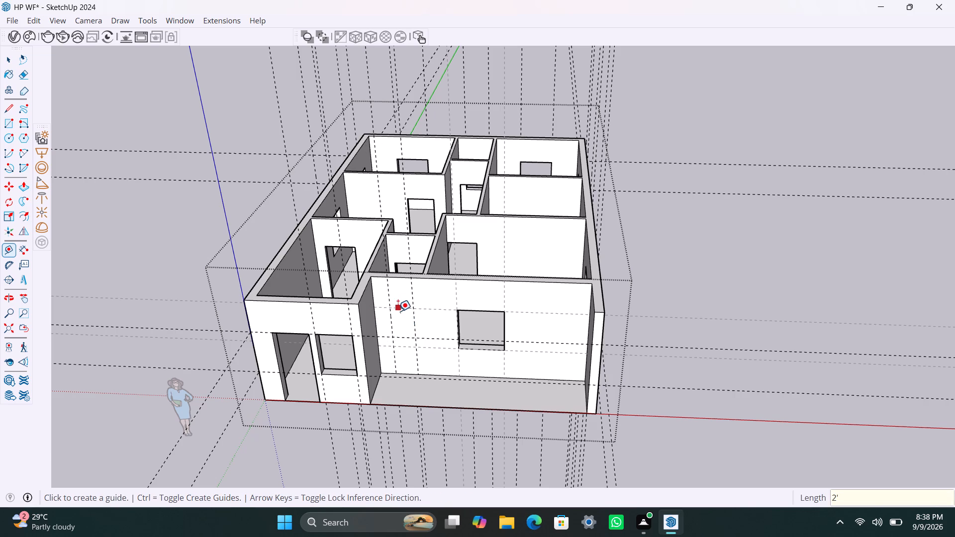
# Add a horizontal guide 2' below the existing window's top guide on the recessed front wall.
pyautogui.click(398, 311)
pyautogui.press('2')
pyautogui.press("'")
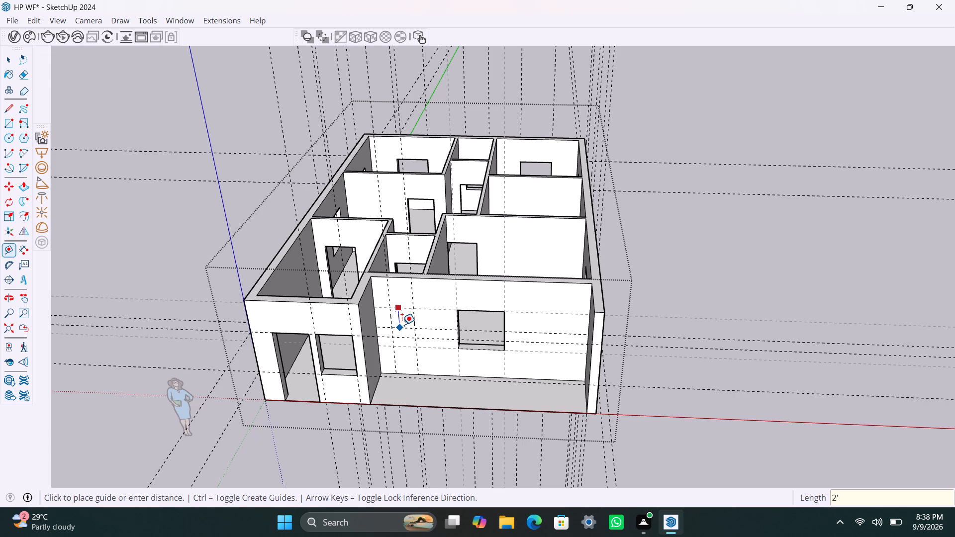
pyautogui.press('Return')
pyautogui.press('space')
# Draw a 2' by 2' rectangle at the new guide intersections on the recessed front wall.
pyautogui.press('r')
pyautogui.scroll(4, 396, 318)
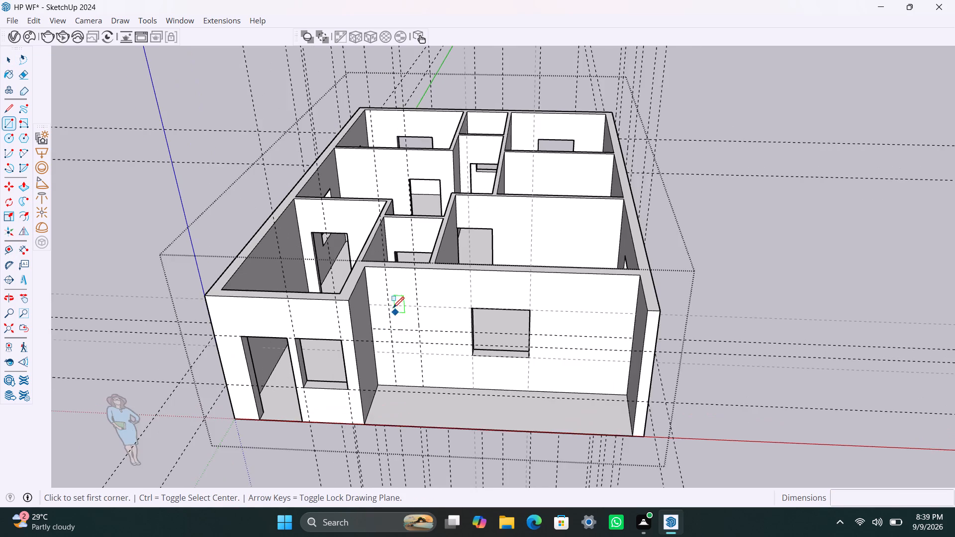
pyautogui.click(391, 306)
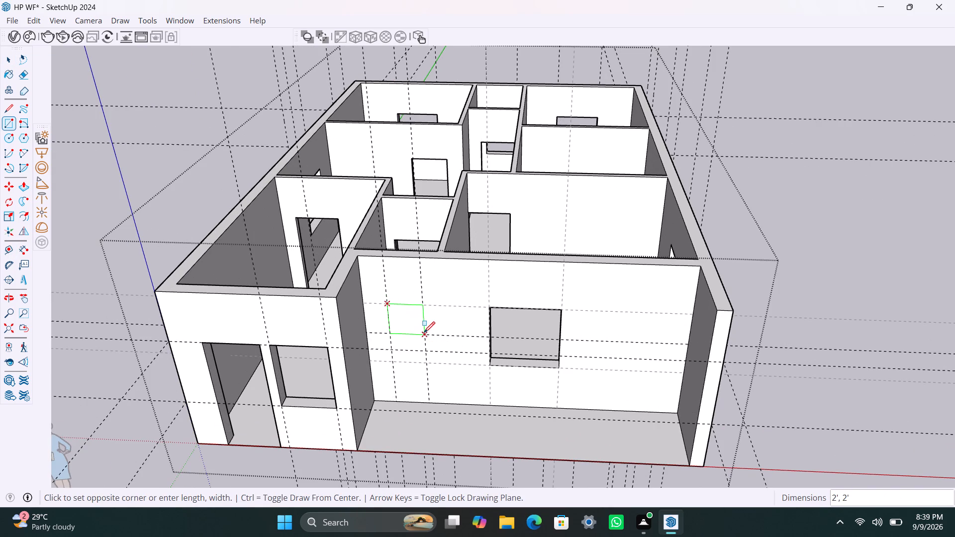
pyautogui.click(424, 333)
pyautogui.press('space')
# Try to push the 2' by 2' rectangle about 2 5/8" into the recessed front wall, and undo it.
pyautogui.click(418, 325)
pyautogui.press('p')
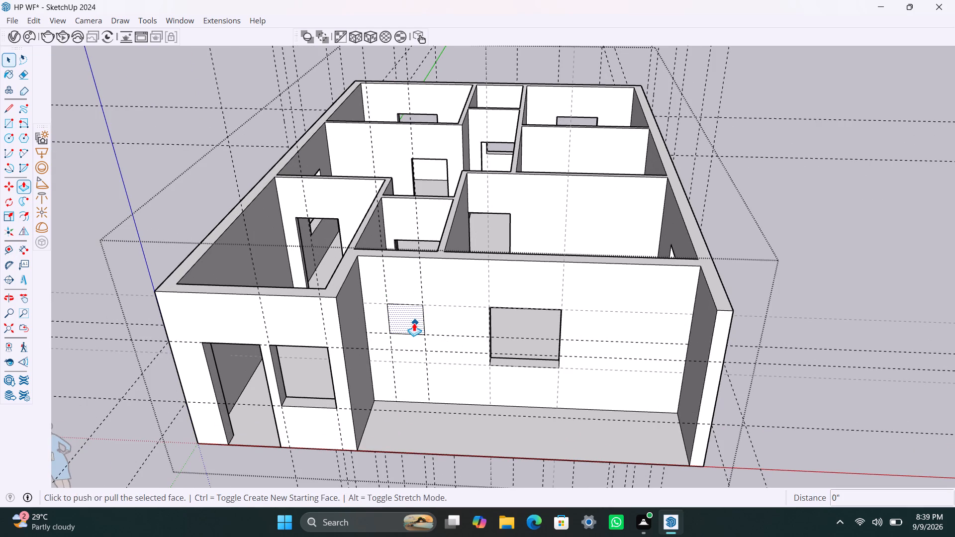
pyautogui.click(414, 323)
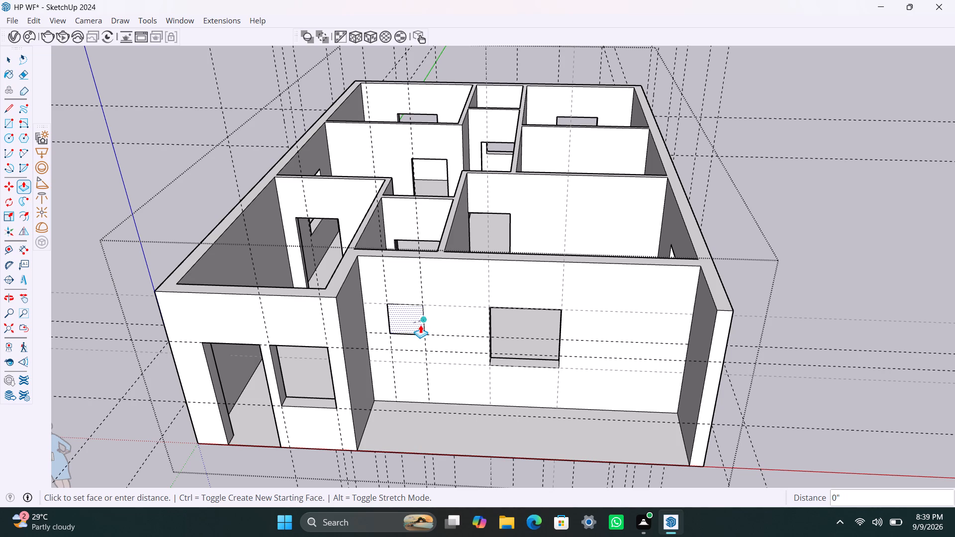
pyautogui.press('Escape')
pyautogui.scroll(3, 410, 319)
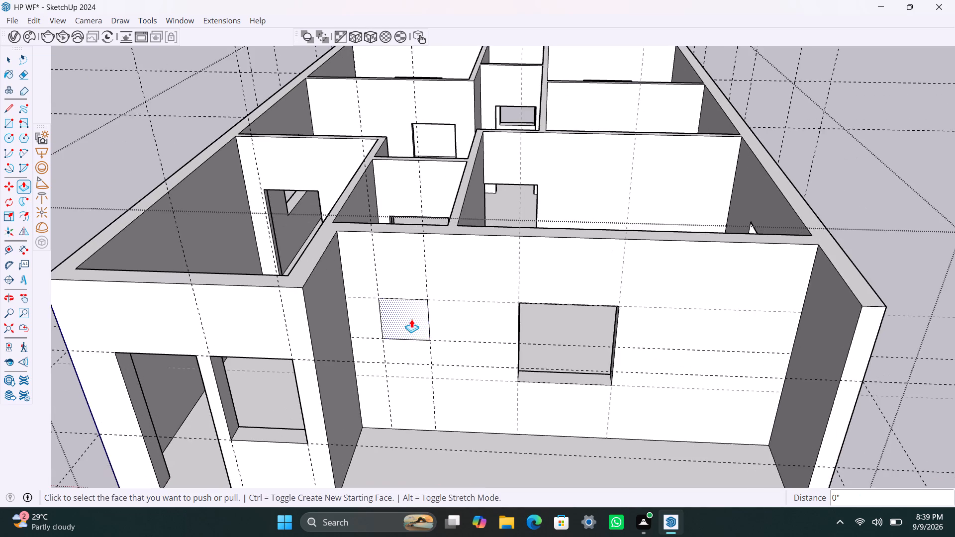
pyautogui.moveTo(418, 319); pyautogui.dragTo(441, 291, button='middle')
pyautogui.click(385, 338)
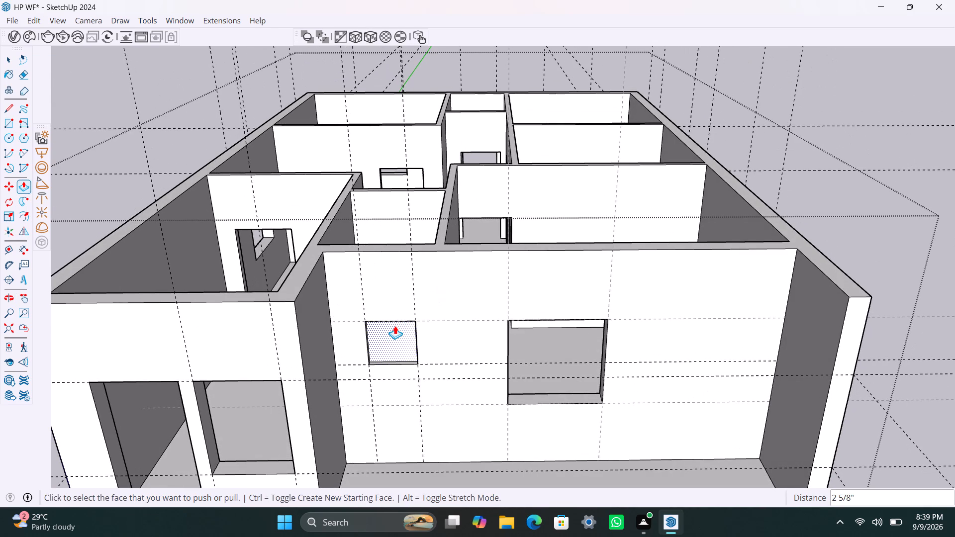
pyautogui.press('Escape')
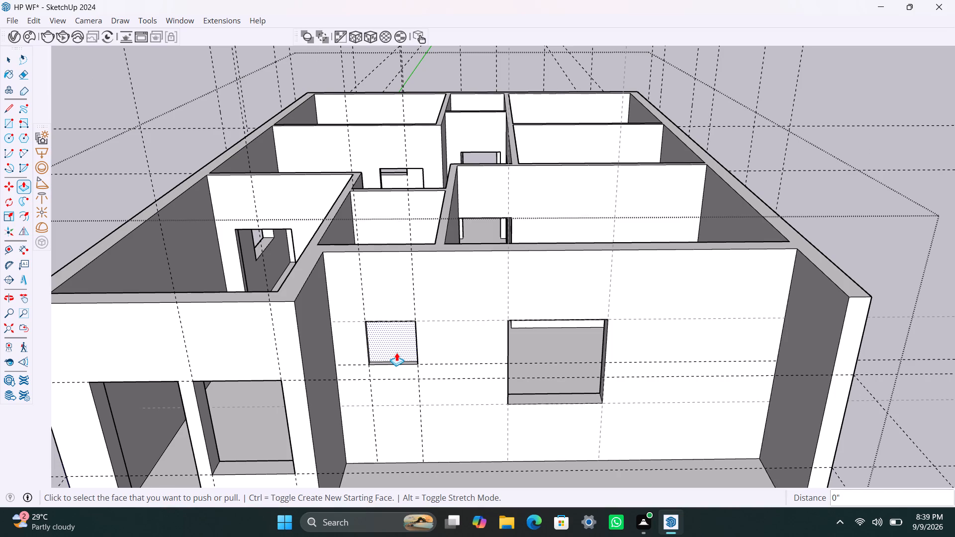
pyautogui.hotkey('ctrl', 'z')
# Push the 2' by 2' rectangle 9" through the recessed front wall to open the small window, and save the model.
pyautogui.click(390, 346)
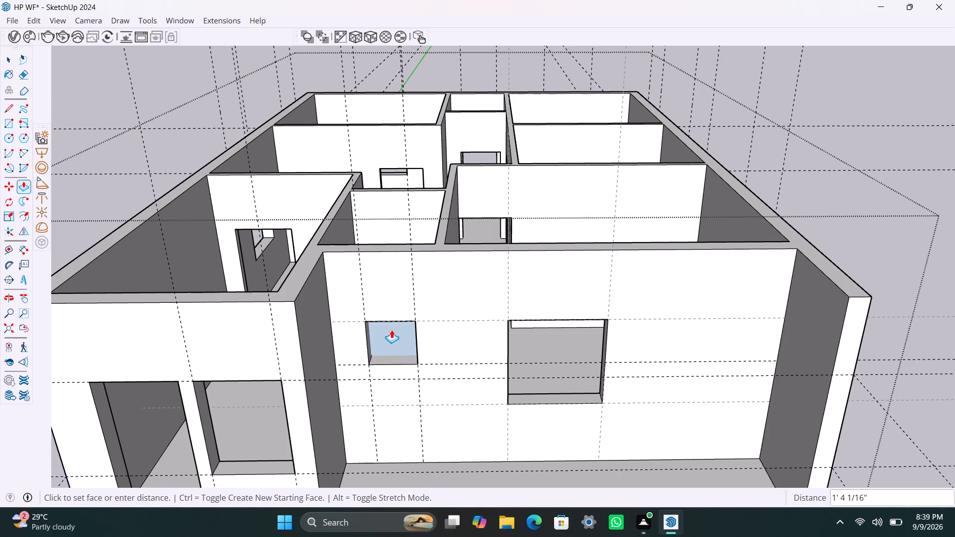
pyautogui.click(399, 339)
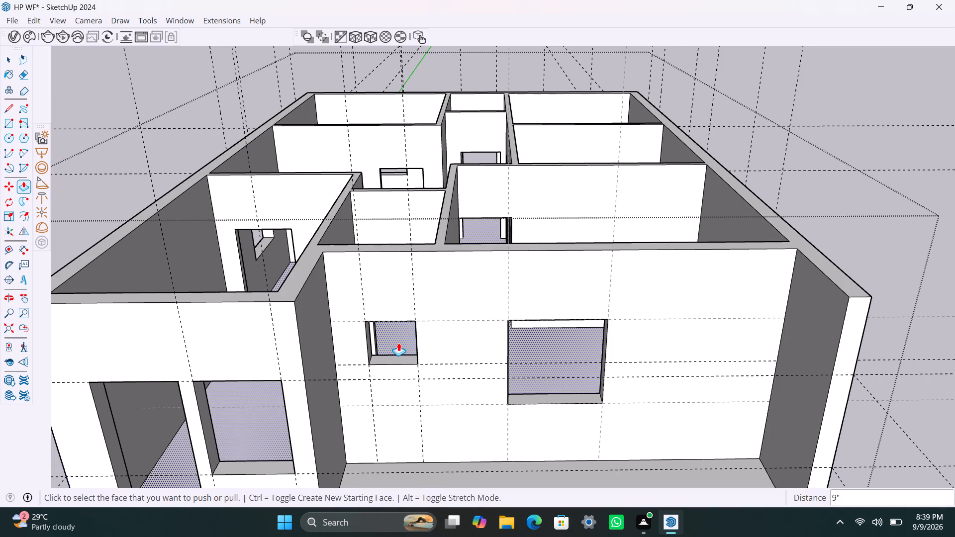
pyautogui.hotkey('ctrl', 's')
pyautogui.press('space')
# Close the wall group being edited, delete the construction guides in the enclosing group and save.
pyautogui.scroll(-11, 411, 323)
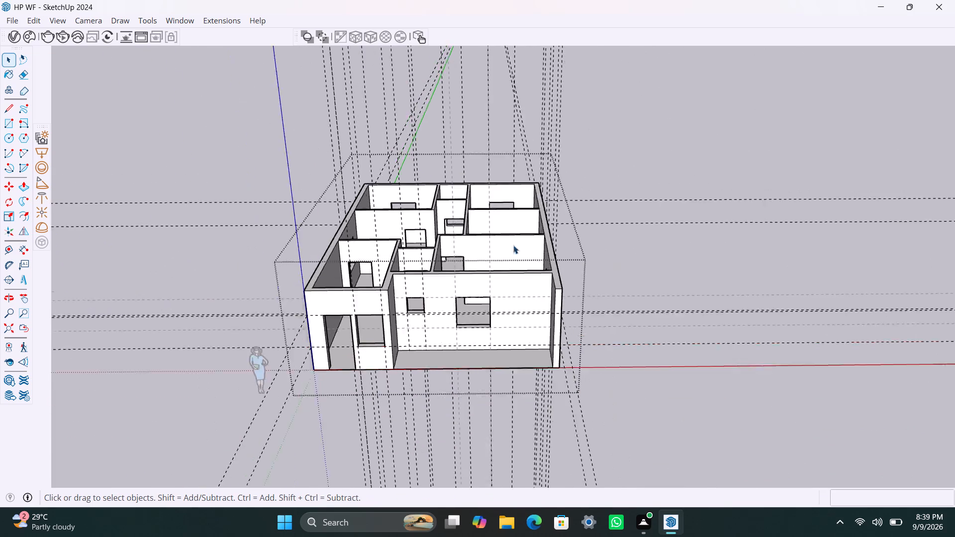
pyautogui.click(667, 182)
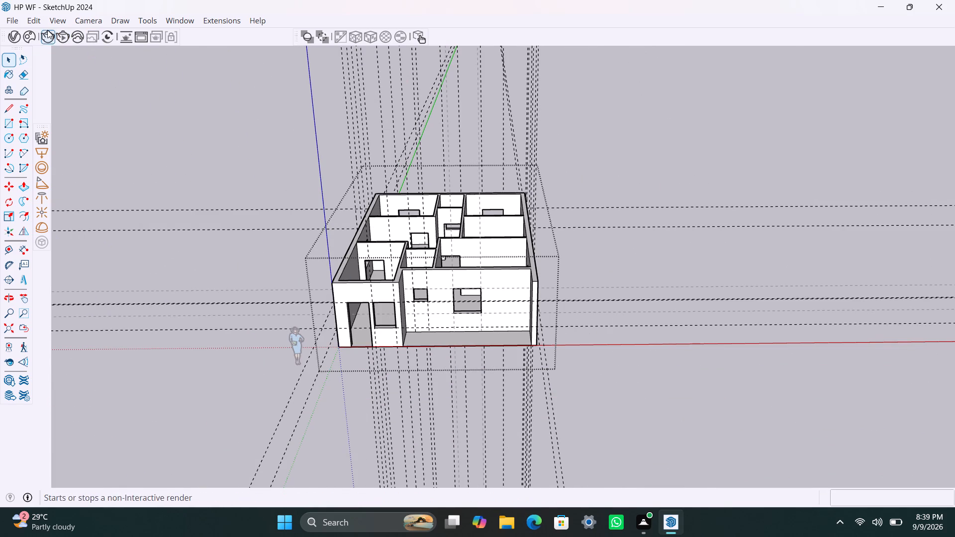
pyautogui.click(35, 17)
pyautogui.click(84, 137)
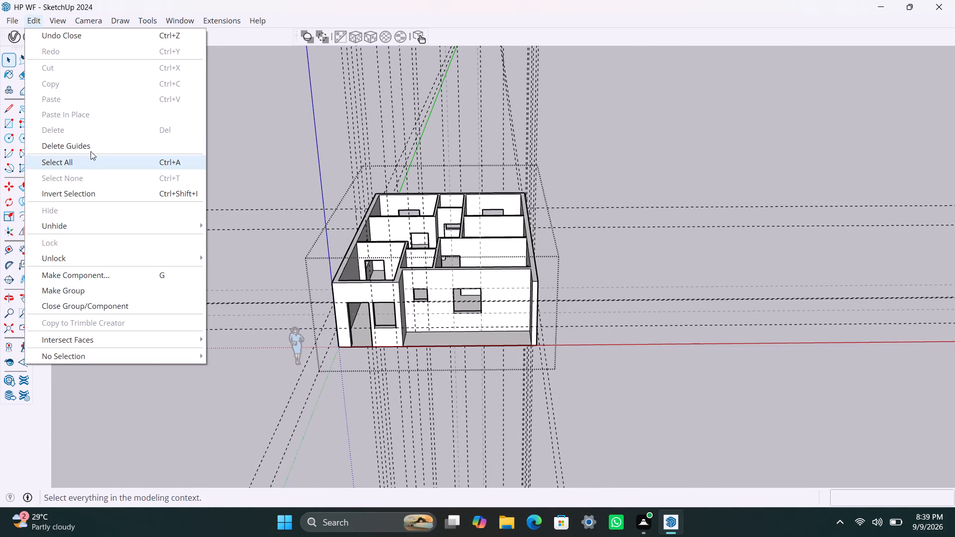
pyautogui.click(88, 142)
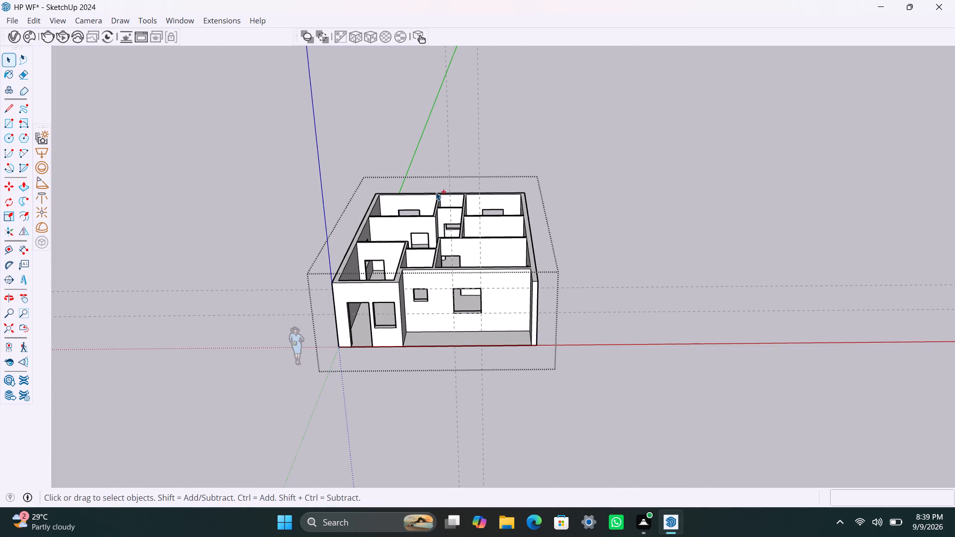
pyautogui.hotkey('ctrl', 's')
# Exit the outer house group, delete the remaining guides at the model's top level and save.
pyautogui.press('space')
pyautogui.click(589, 186)
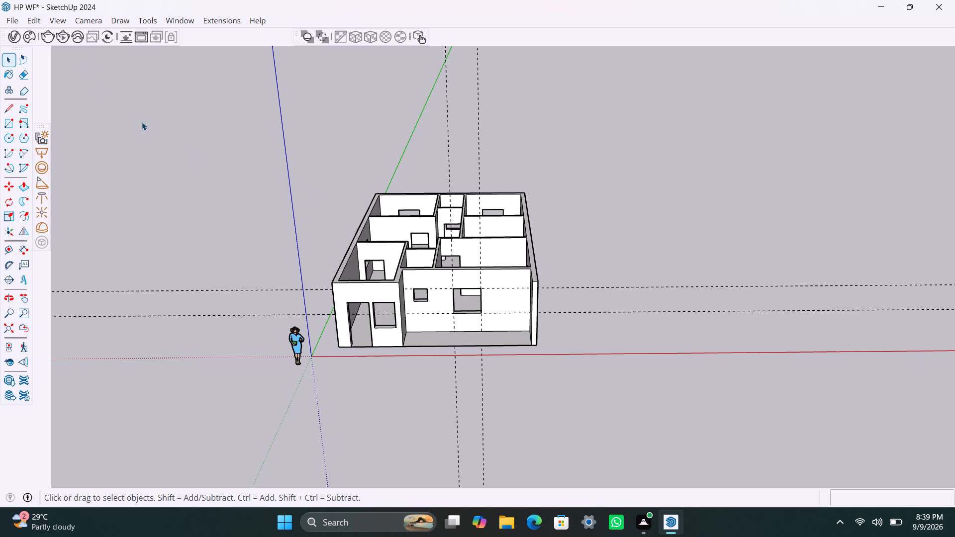
pyautogui.click(32, 19)
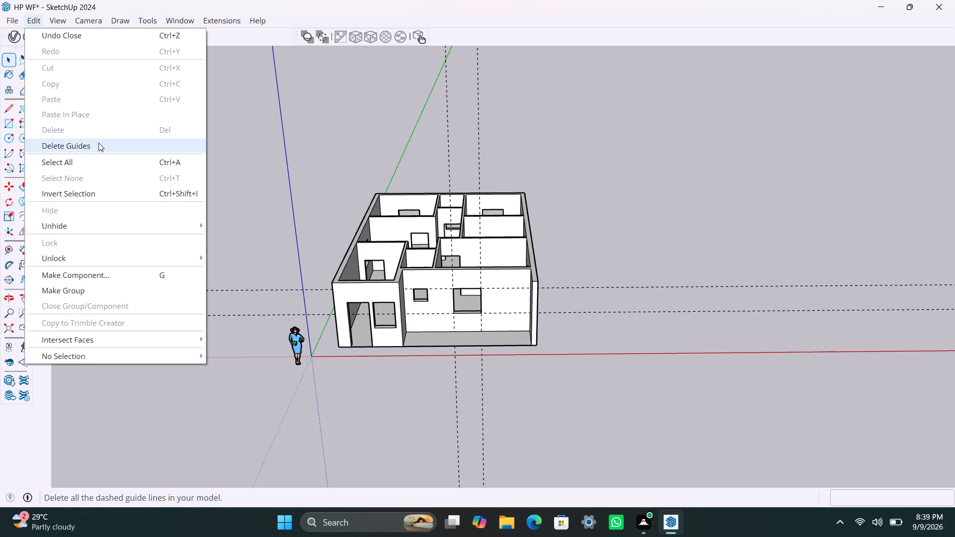
pyautogui.click(98, 141)
pyautogui.hotkey('ctrl', 's')
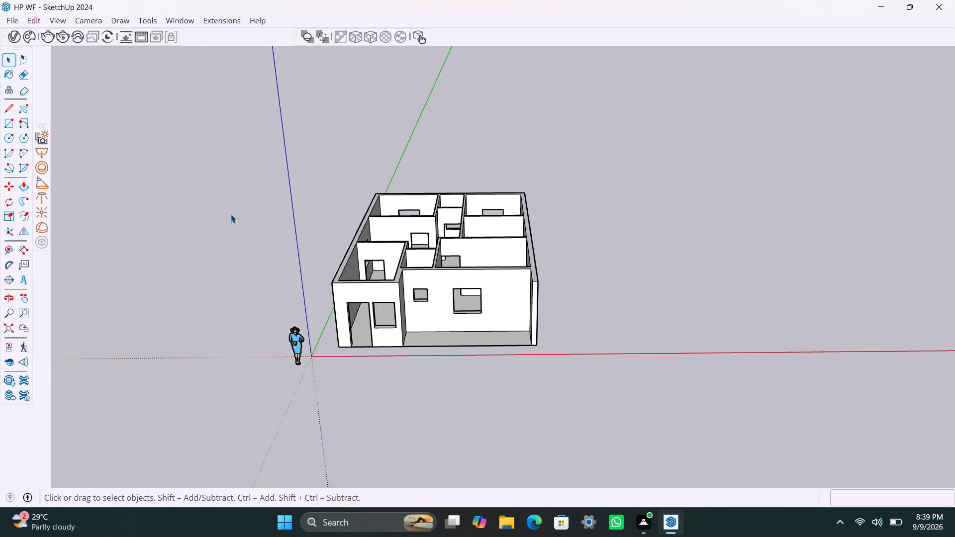
# Inspect the ground floor's rooms, door openings and window openings from above and from the front corner.
pyautogui.scroll(-5, 370, 339)
pyautogui.moveTo(433, 322); pyautogui.dragTo(484, 452, button='middle')
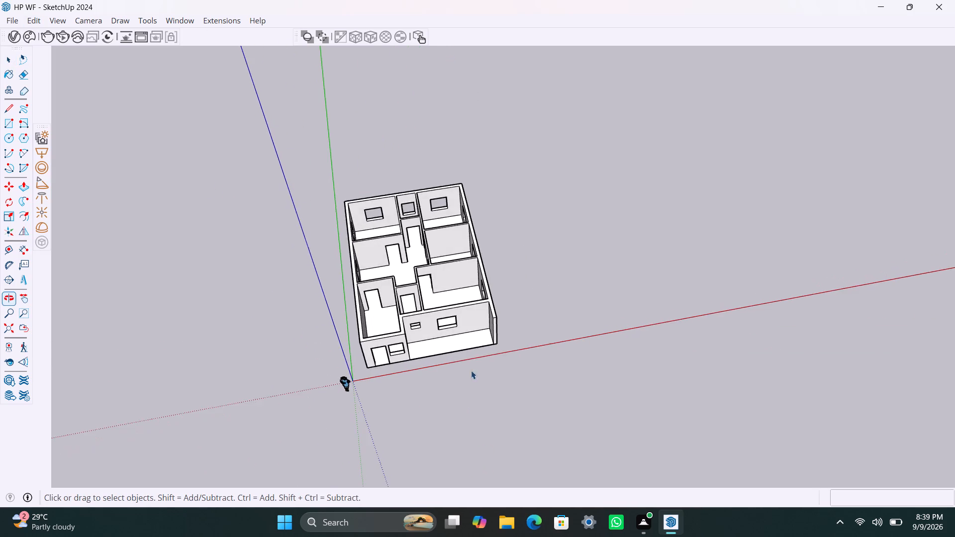
pyautogui.scroll(3, 472, 348)
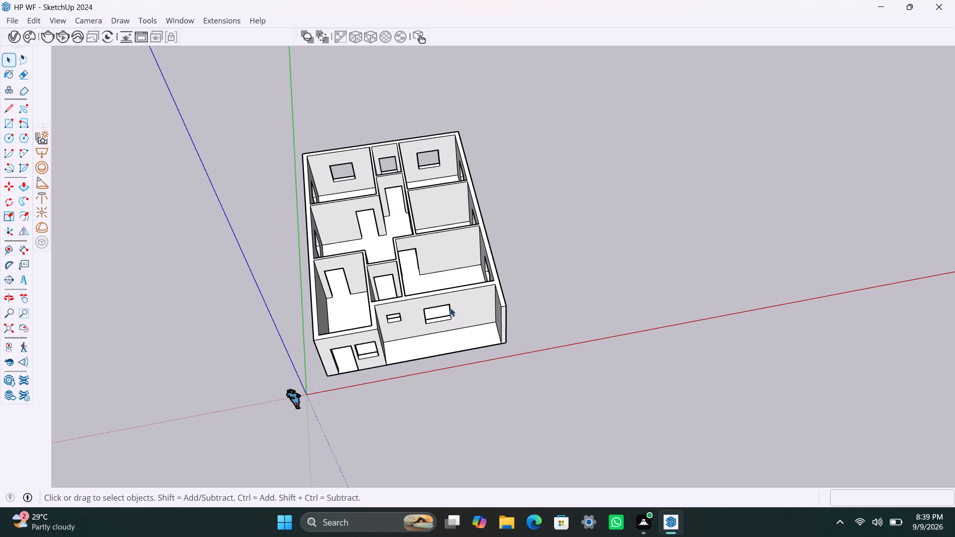
pyautogui.scroll(-3, 516, 335)
pyautogui.moveTo(510, 332); pyautogui.dragTo(451, 355, button='middle')
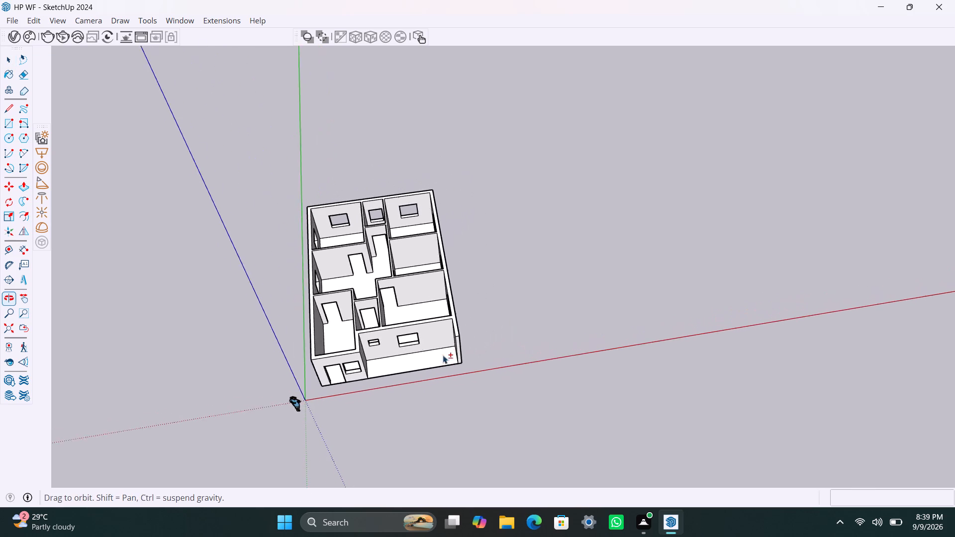
pyautogui.scroll(6, 359, 325)
pyautogui.moveTo(470, 352); pyautogui.dragTo(378, 299, button='middle')
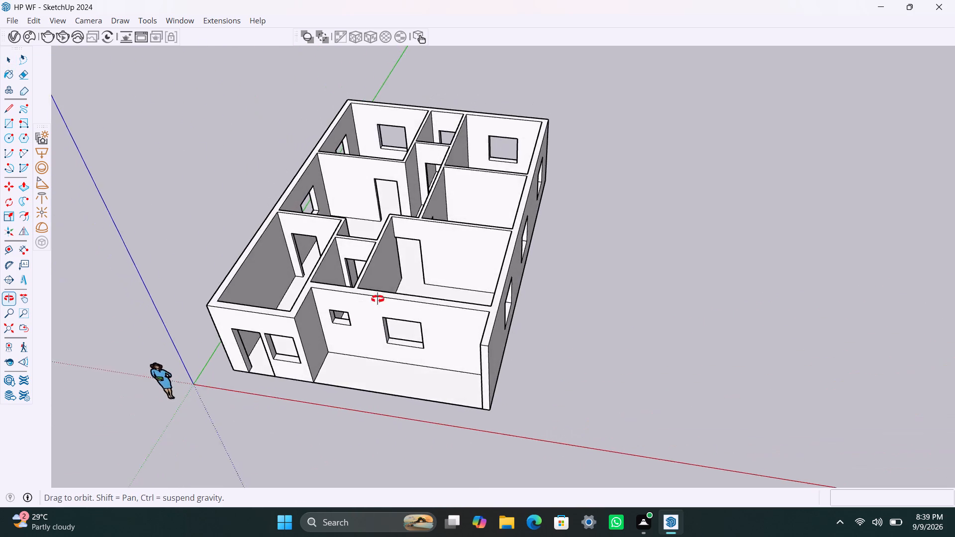
# Examine the ground floor's room layout and door and window openings from the front, rear rooms and above.
pyautogui.moveTo(378, 299); pyautogui.dragTo(464, 198, button='middle')
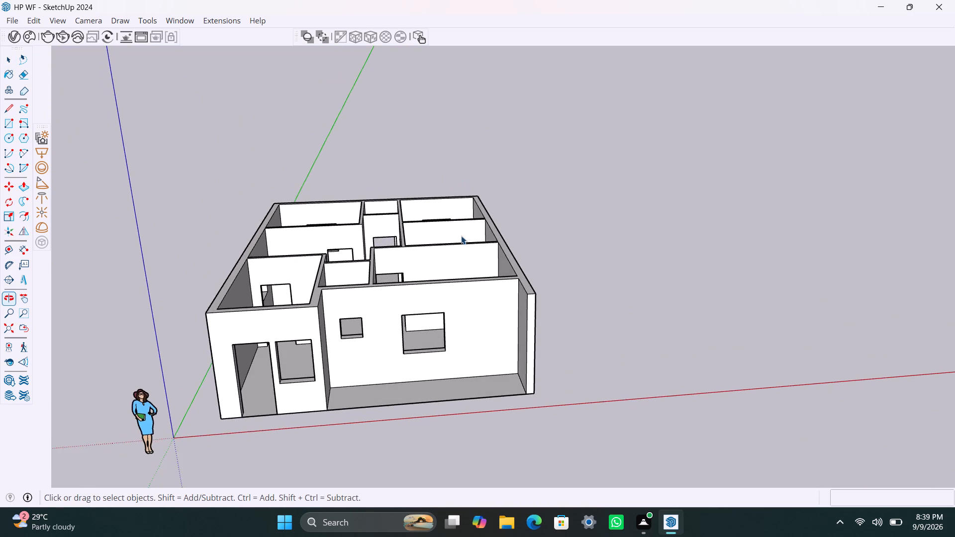
pyautogui.scroll(-3, 433, 285)
pyautogui.keyDown('shift'); pyautogui.moveTo(399, 298); pyautogui.dragTo(517, 300, button='middle'); pyautogui.keyUp('shift')
pyautogui.scroll(2, 503, 280)
pyautogui.moveTo(496, 299); pyautogui.dragTo(405, 445, button='middle')
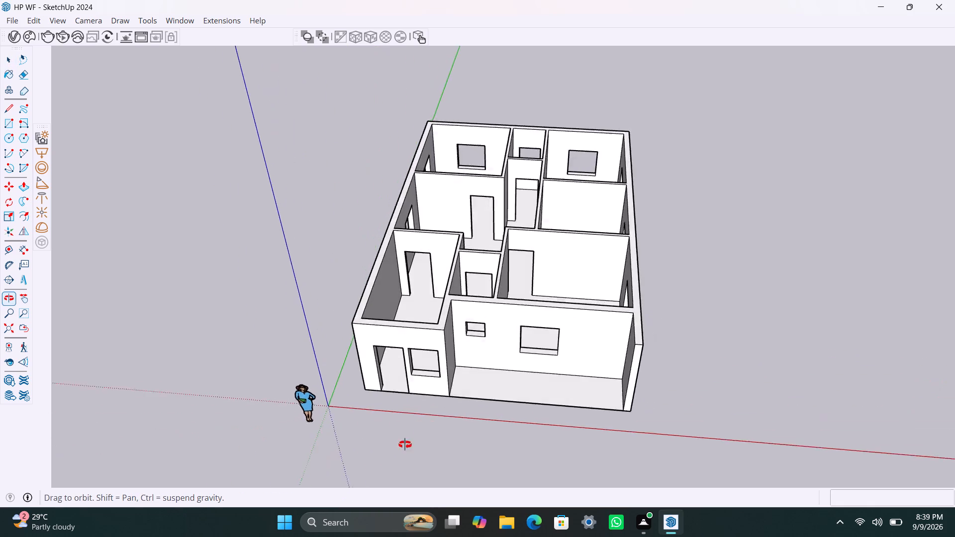
pyautogui.moveTo(405, 445); pyautogui.dragTo(484, 472, button='middle')
pyautogui.scroll(1, 444, 282)
pyautogui.keyDown('shift'); pyautogui.moveTo(513, 245); pyautogui.dragTo(466, 375, button='middle'); pyautogui.keyUp('shift')
pyautogui.scroll(3, 407, 284)
pyautogui.scroll(2, 344, 229)
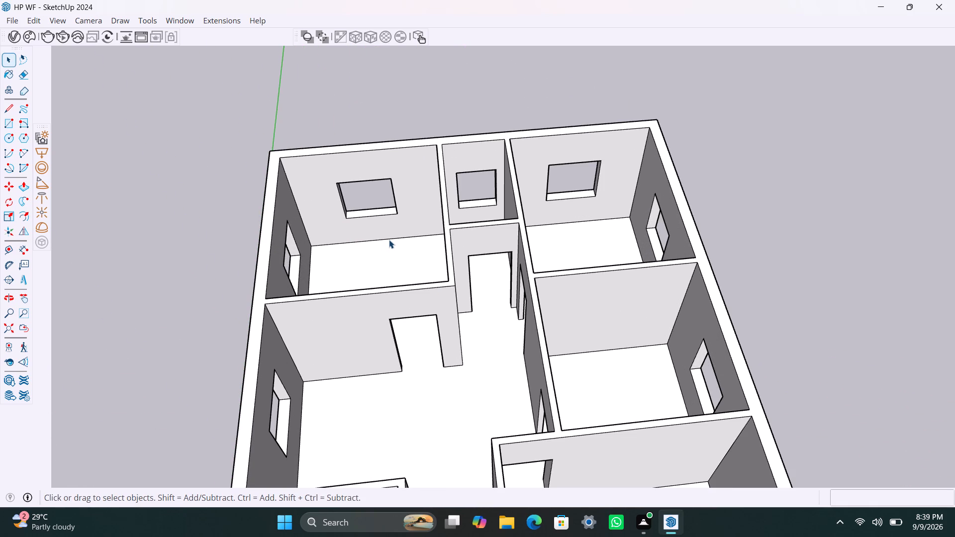
pyautogui.scroll(-3, 425, 242)
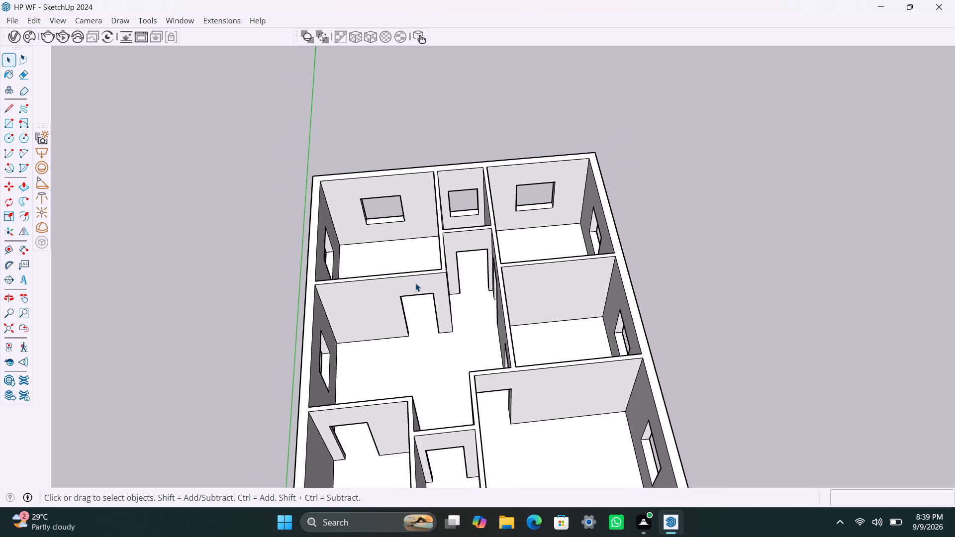
pyautogui.scroll(-1, 462, 322)
pyautogui.moveTo(550, 343); pyautogui.dragTo(520, 330, button='middle')
pyautogui.scroll(-1, 520, 327)
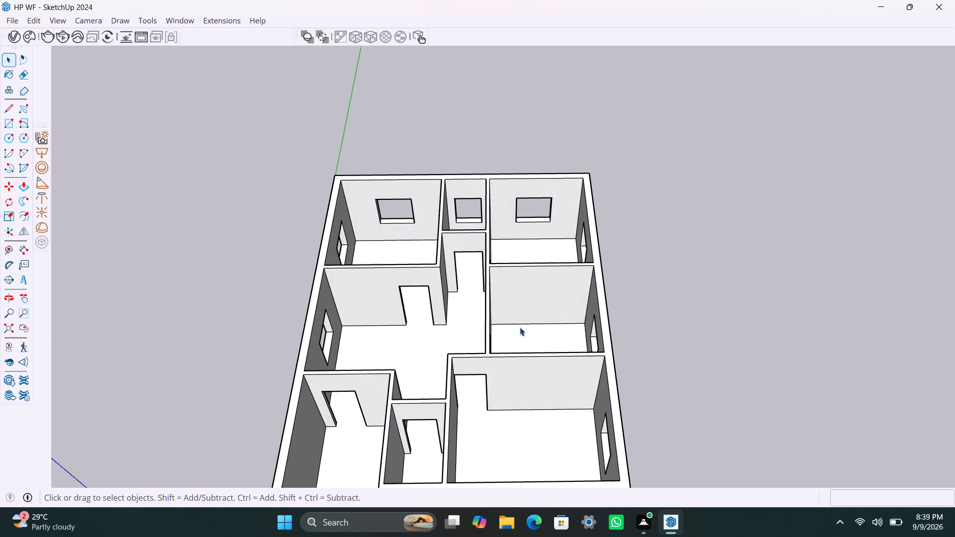
pyautogui.scroll(-1, 520, 327)
pyautogui.keyDown('shift'); pyautogui.moveTo(519, 325); pyautogui.dragTo(561, 171, button='middle'); pyautogui.keyUp('shift')
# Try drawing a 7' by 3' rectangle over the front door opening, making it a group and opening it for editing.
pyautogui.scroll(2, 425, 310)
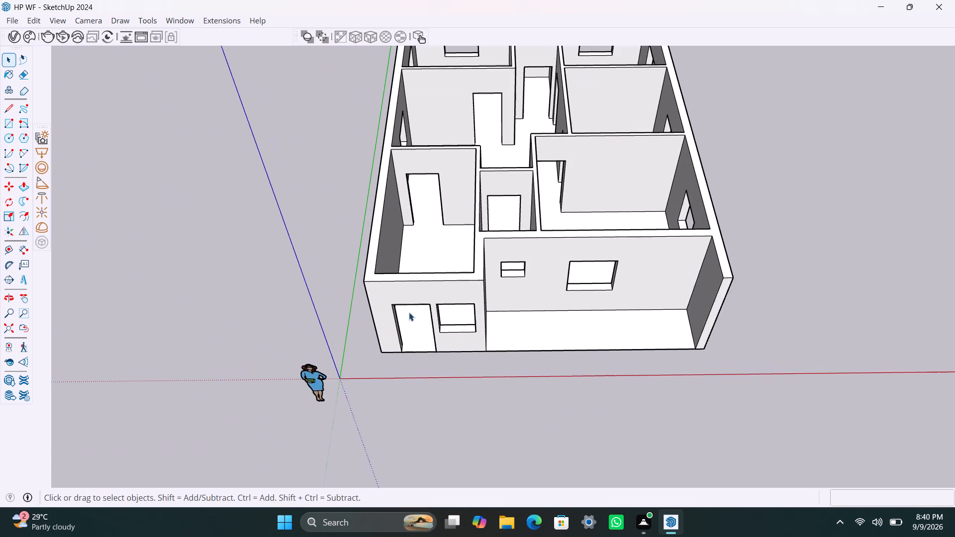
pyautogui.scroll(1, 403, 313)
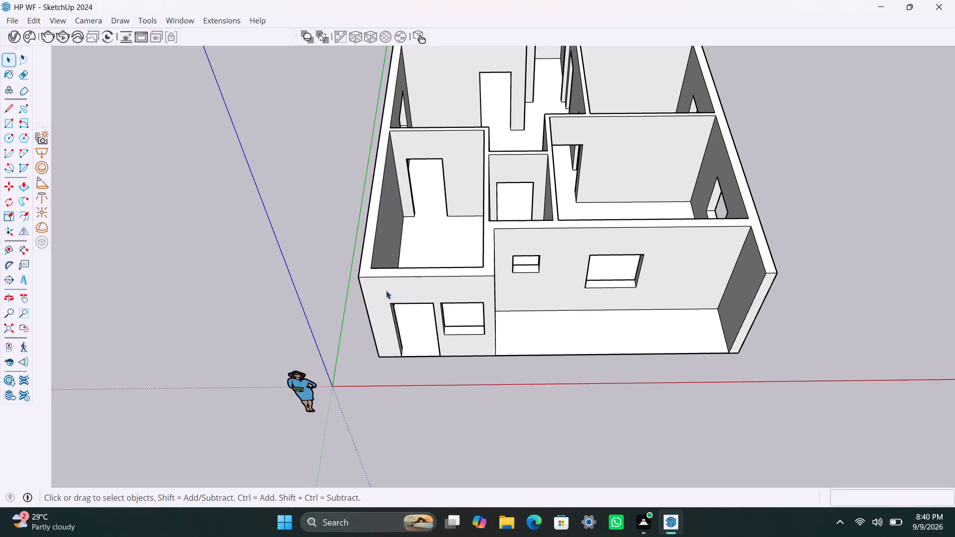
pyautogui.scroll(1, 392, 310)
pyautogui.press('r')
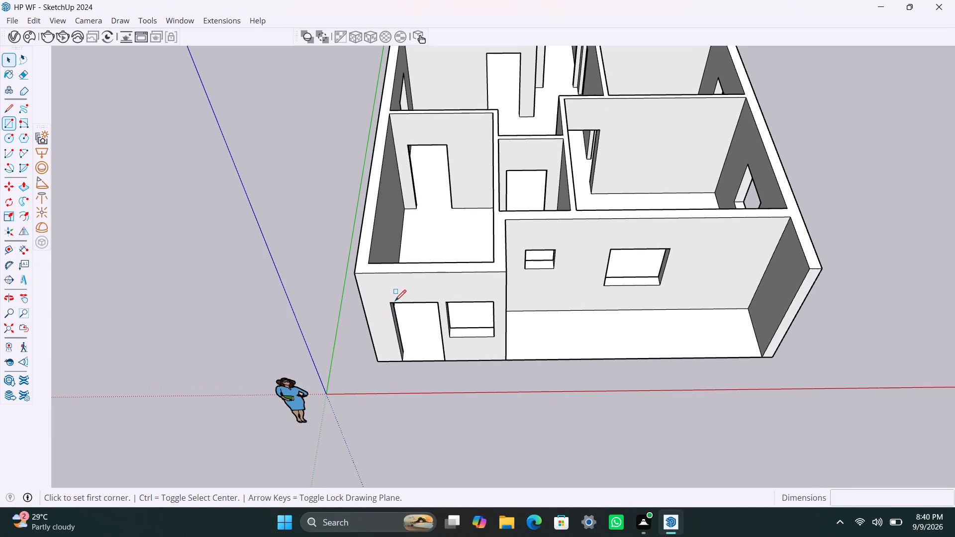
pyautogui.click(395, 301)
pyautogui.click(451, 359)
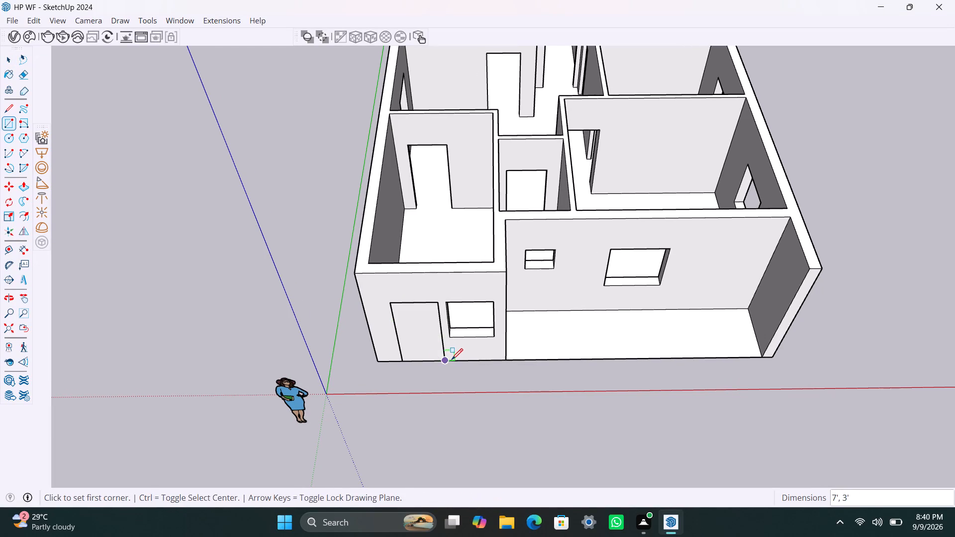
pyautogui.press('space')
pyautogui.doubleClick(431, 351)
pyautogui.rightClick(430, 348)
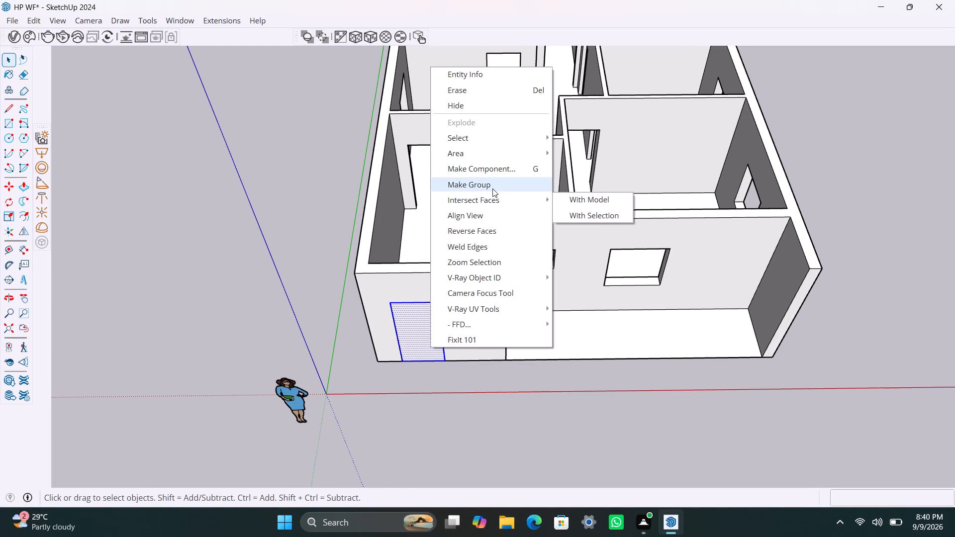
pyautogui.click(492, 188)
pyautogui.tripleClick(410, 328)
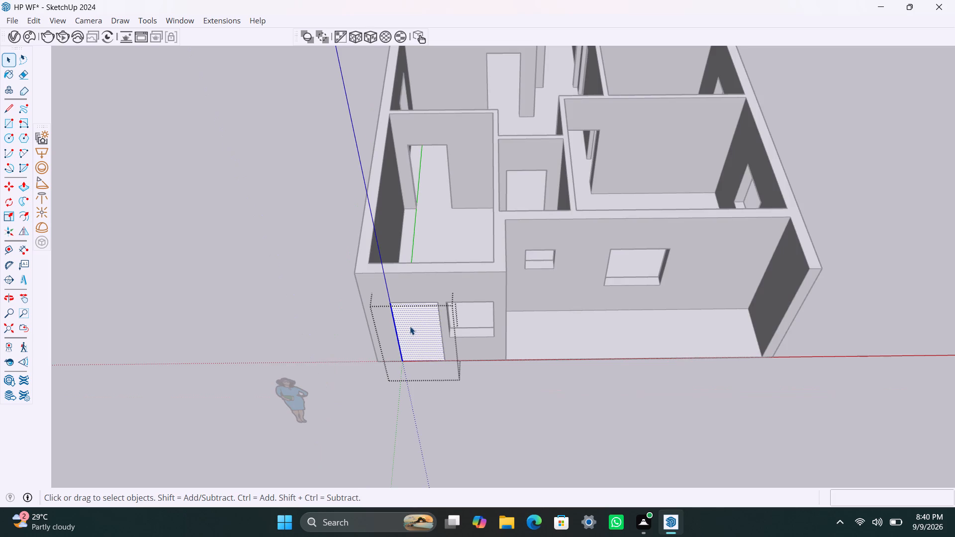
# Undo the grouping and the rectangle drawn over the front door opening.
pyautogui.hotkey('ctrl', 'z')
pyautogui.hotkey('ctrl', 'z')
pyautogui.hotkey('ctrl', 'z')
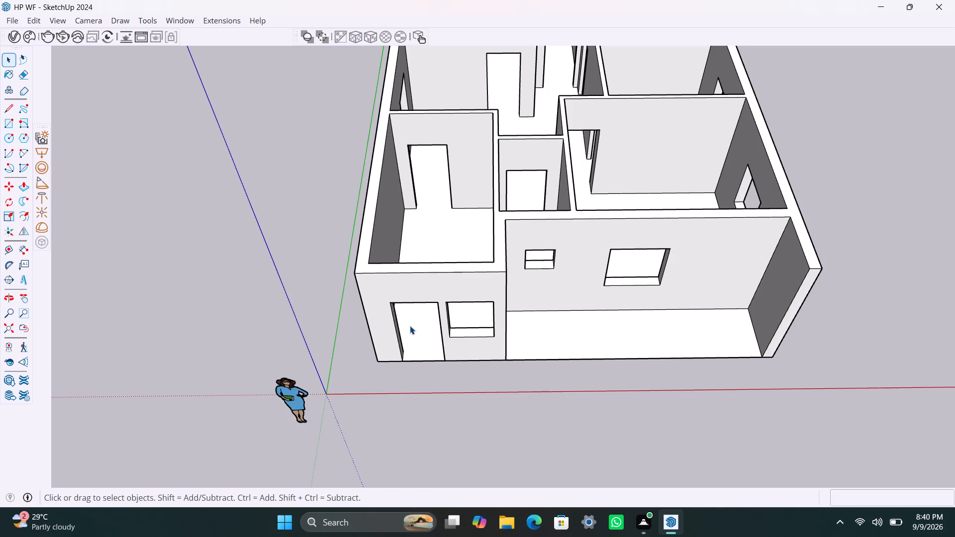
# Save the model.
pyautogui.hotkey('ctrl', 's')
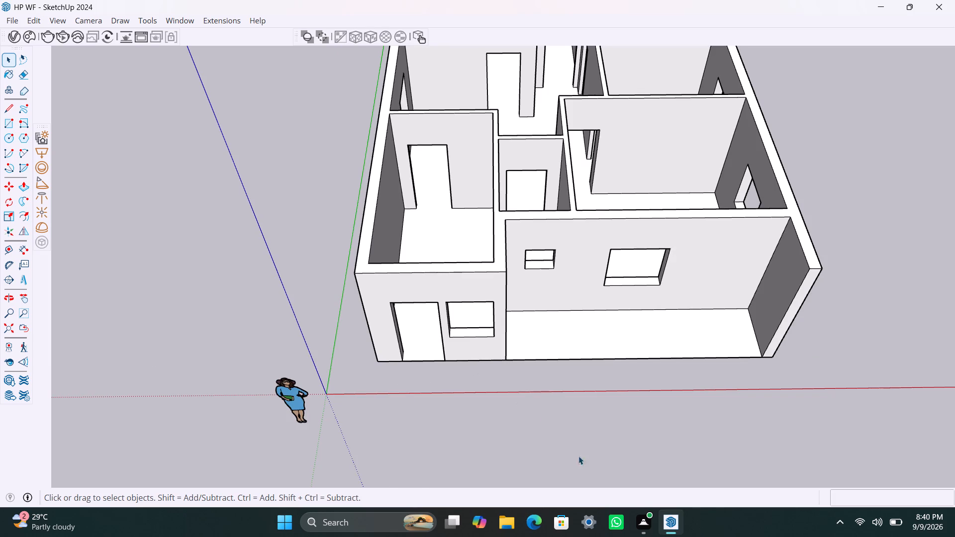
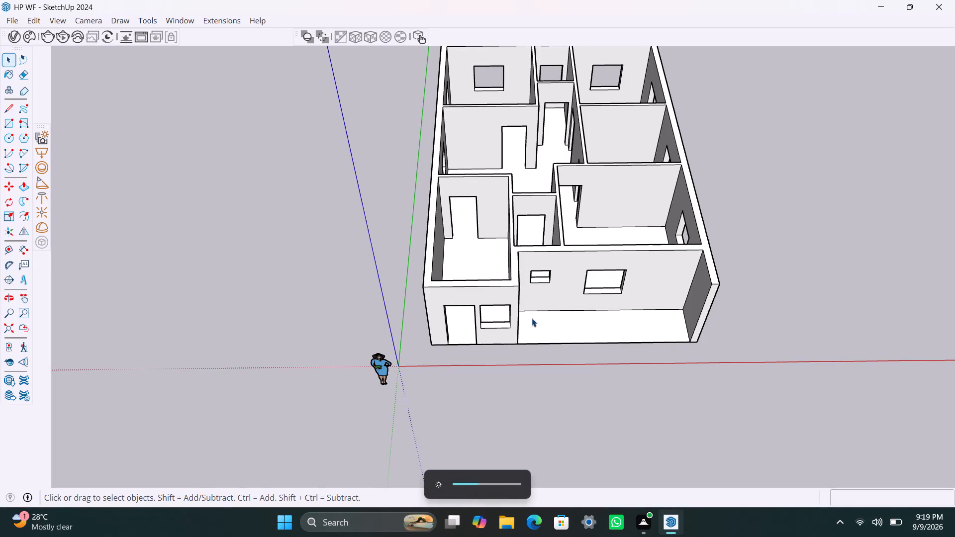
# Examine the ground floor's rooms and openings from above and from the front.
pyautogui.scroll(-5, 619, 255)
pyautogui.moveTo(613, 262); pyautogui.dragTo(608, 329, button='middle')
pyautogui.scroll(-1, 612, 285)
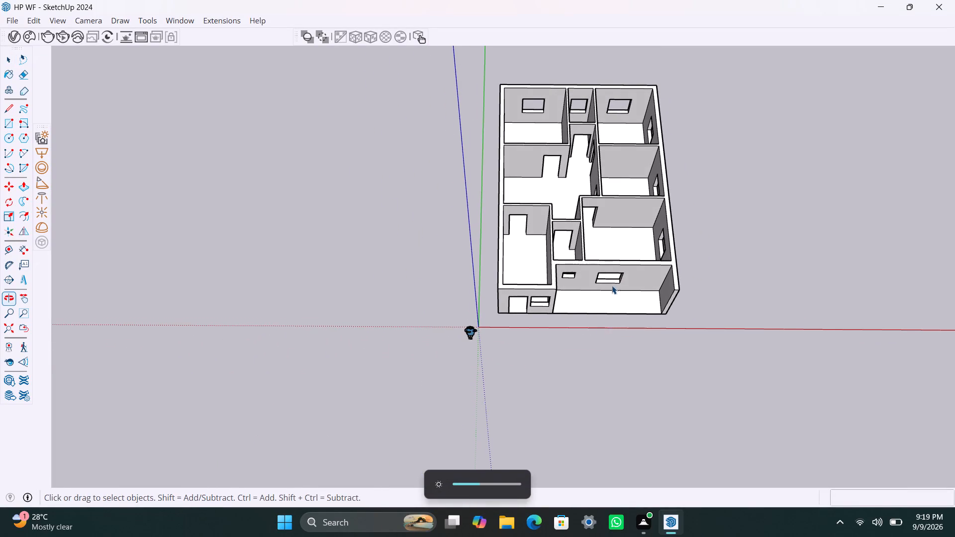
pyautogui.moveTo(612, 251); pyautogui.dragTo(499, 337, button='middle')
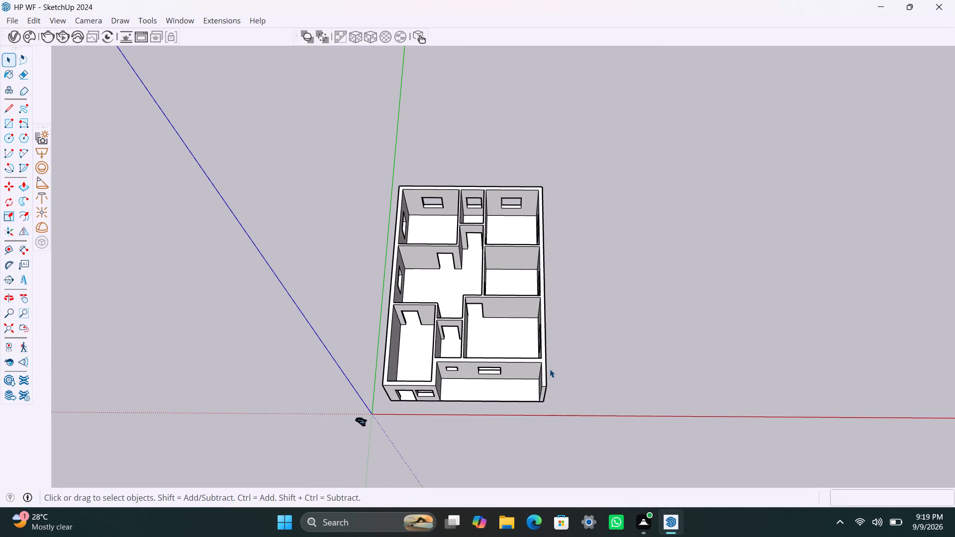
pyautogui.scroll(2, 474, 374)
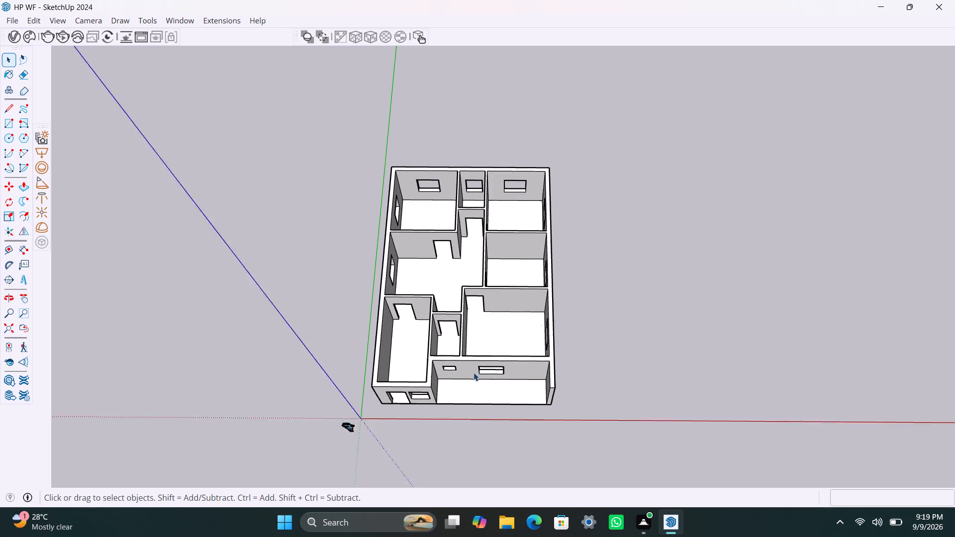
pyautogui.moveTo(451, 303); pyautogui.dragTo(431, 336, button='middle')
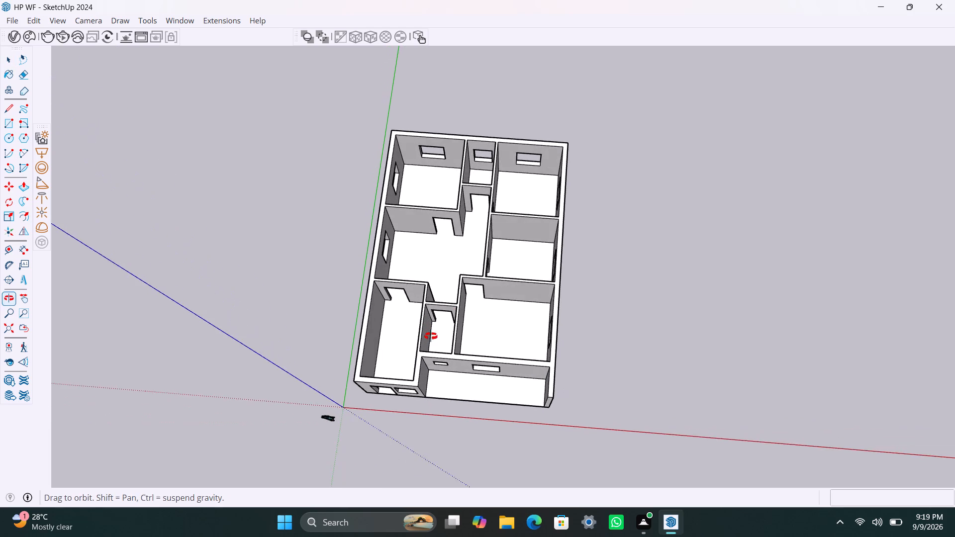
pyautogui.moveTo(431, 336); pyautogui.dragTo(434, 309, button='middle')
pyautogui.scroll(5, 393, 452)
pyautogui.moveTo(385, 397); pyautogui.dragTo(478, 196, button='middle')
pyautogui.scroll(2, 410, 305)
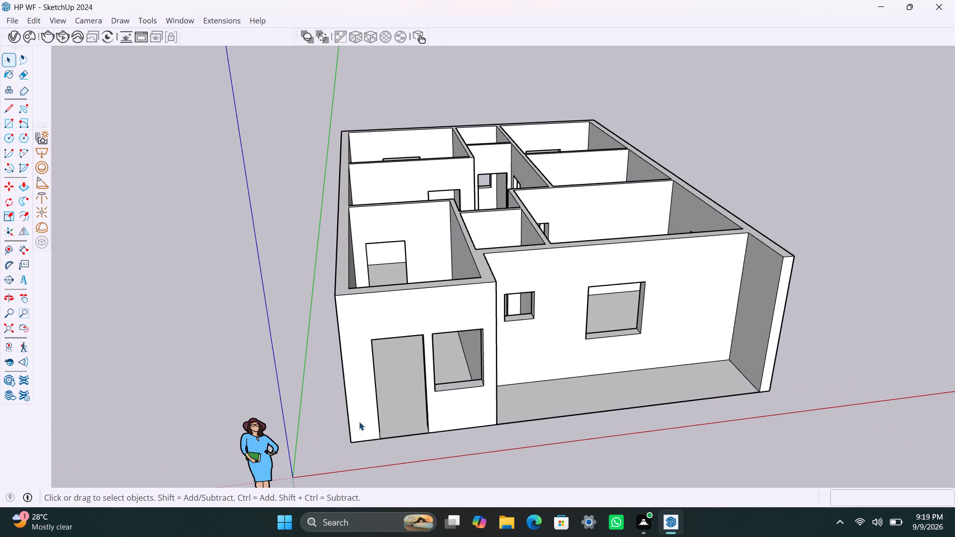
# Inside the house group, draw a rectangle covering the front door opening and make it a group.
pyautogui.tripleClick(370, 372)
pyautogui.scroll(5, 370, 371)
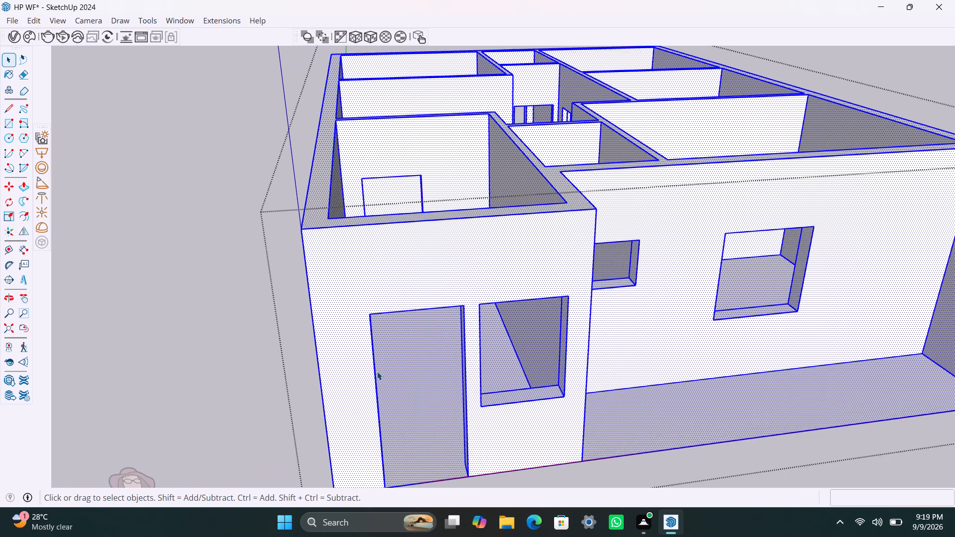
pyautogui.click(377, 371)
pyautogui.moveTo(362, 422); pyautogui.dragTo(336, 422, button='middle')
pyautogui.press('r')
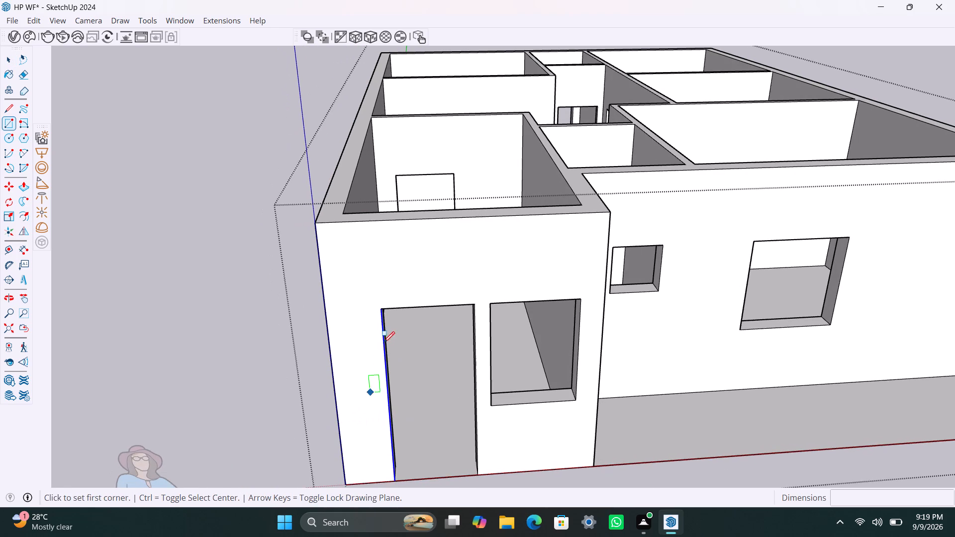
pyautogui.click(387, 310)
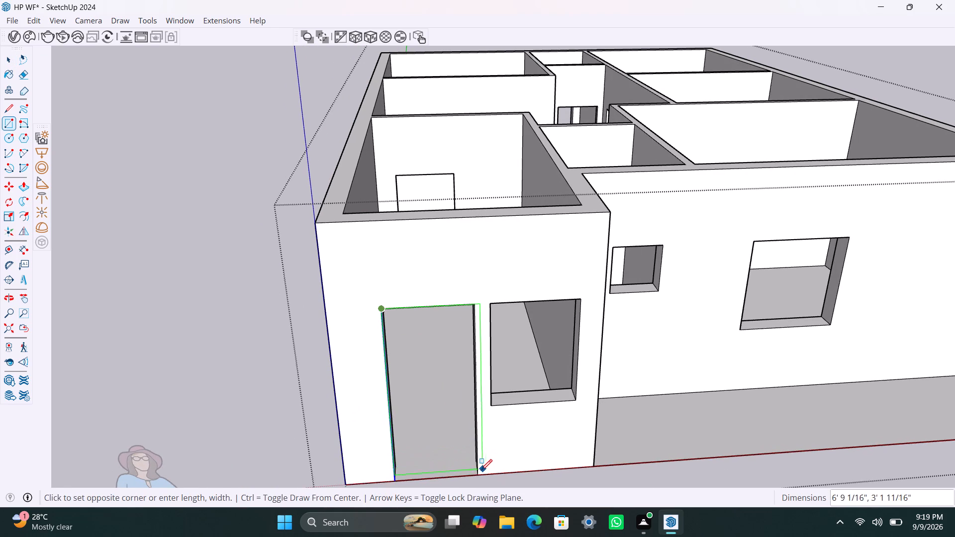
pyautogui.click(480, 471)
pyautogui.press('space')
pyautogui.doubleClick(456, 442)
pyautogui.moveTo(455, 437); pyautogui.dragTo(452, 432, button='right')
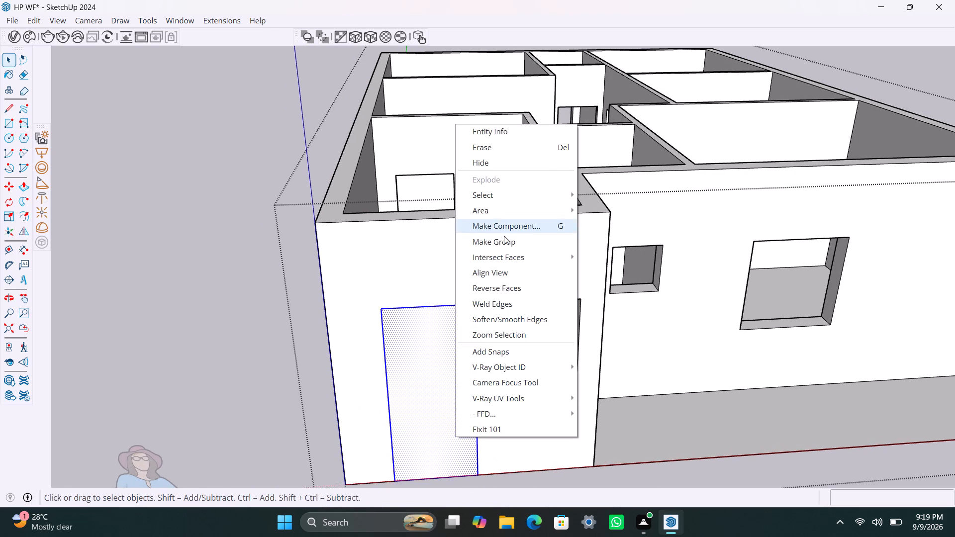
pyautogui.click(504, 248)
# In the front door group, offset the rectangle's edges inward by 2" and delete the inner face to leave a frame.
pyautogui.tripleClick(431, 370)
pyautogui.press('f')
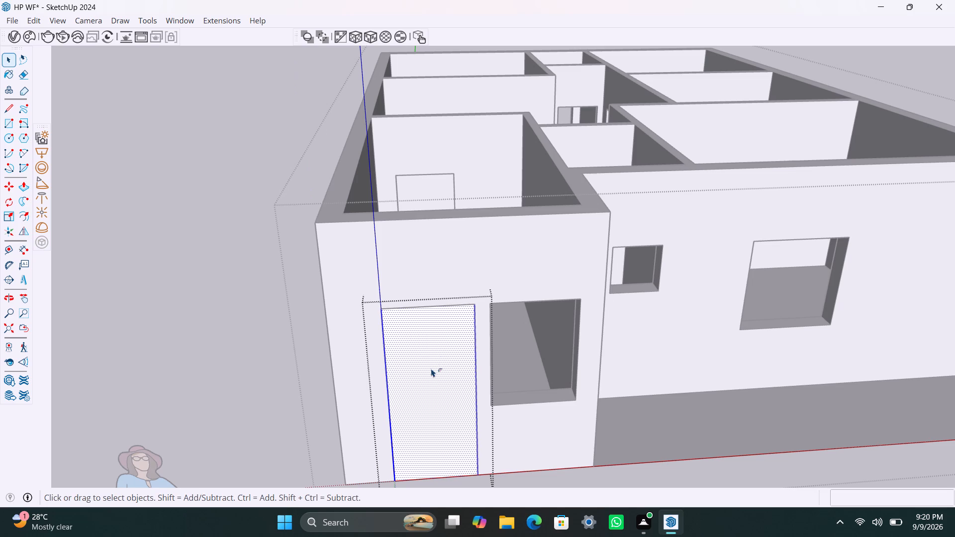
pyautogui.click(409, 336)
pyautogui.write('2"')
pyautogui.press('Return')
pyautogui.press('space')
pyautogui.click(443, 371)
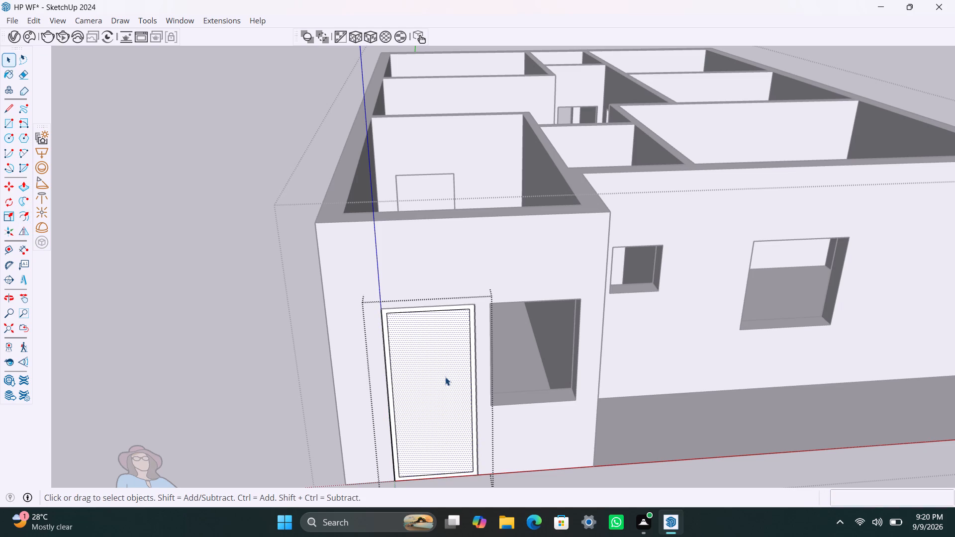
pyautogui.press('Delete')
# Extrude the front door frame's face by 2.5" and close the frame group.
pyautogui.scroll(3, 366, 377)
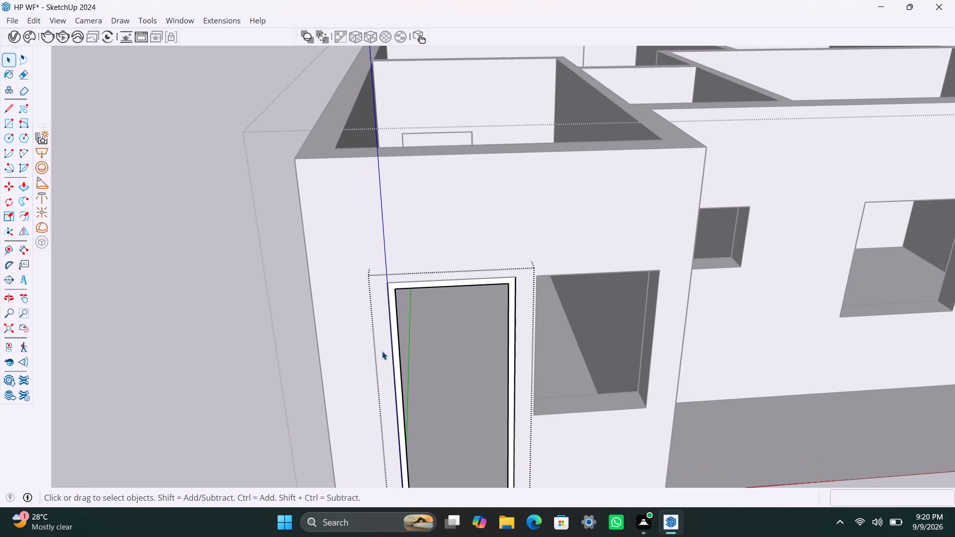
pyautogui.scroll(2, 394, 355)
pyautogui.click(399, 343)
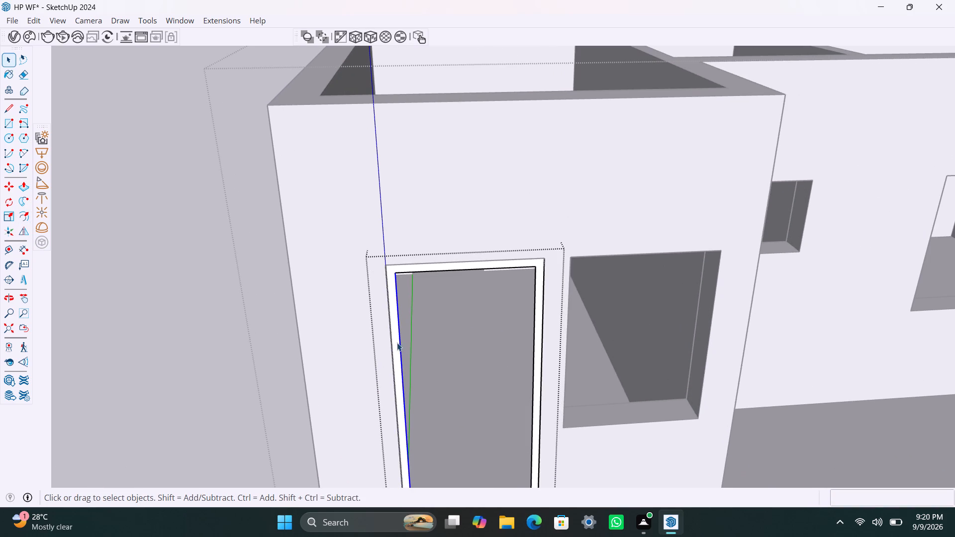
pyautogui.click(394, 345)
pyautogui.press('p')
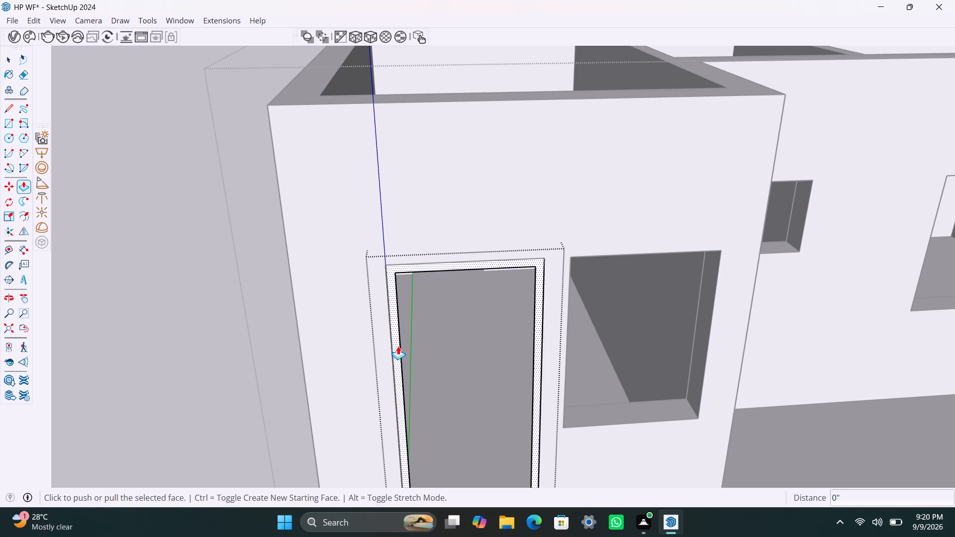
pyautogui.click(398, 346)
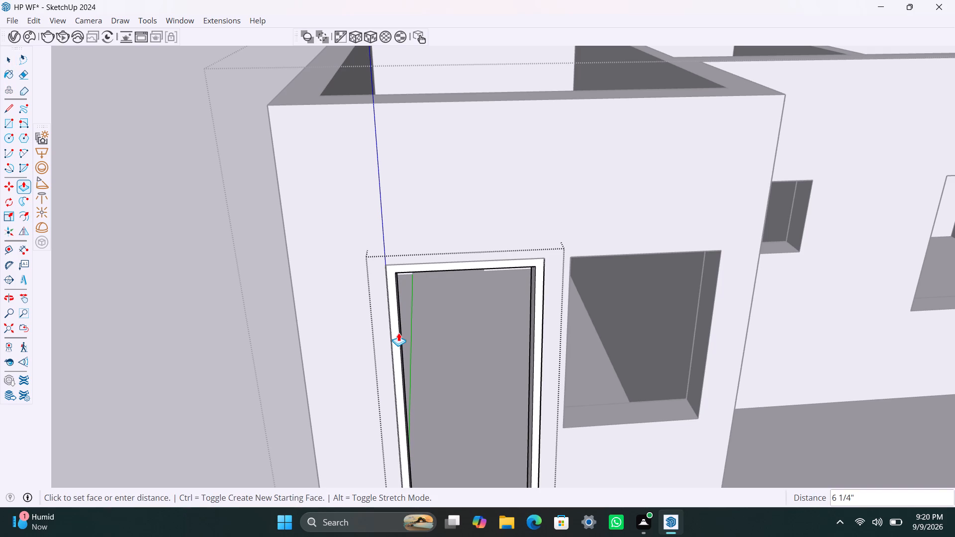
pyautogui.write('2.5"')
pyautogui.press('Return')
pyautogui.press('space')
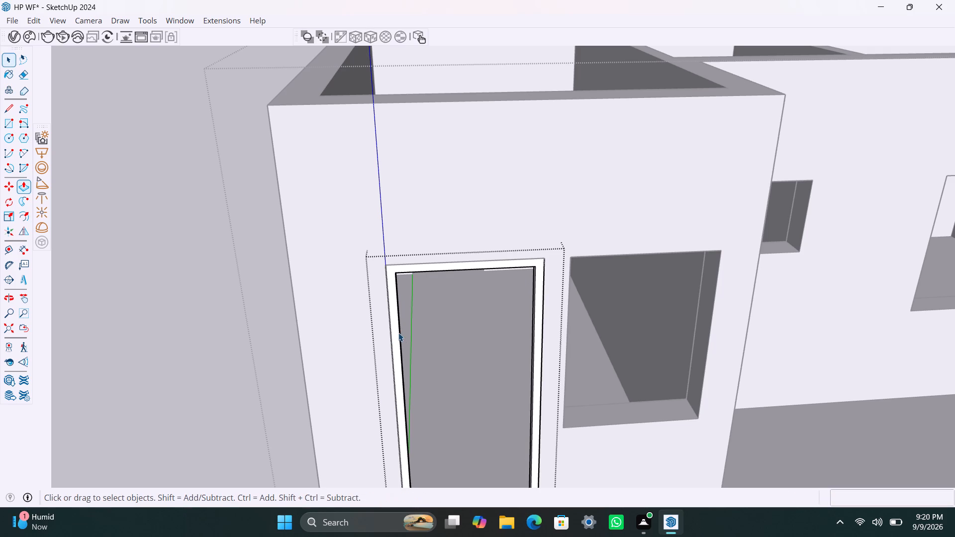
pyautogui.scroll(-9, 404, 336)
pyautogui.click(479, 409)
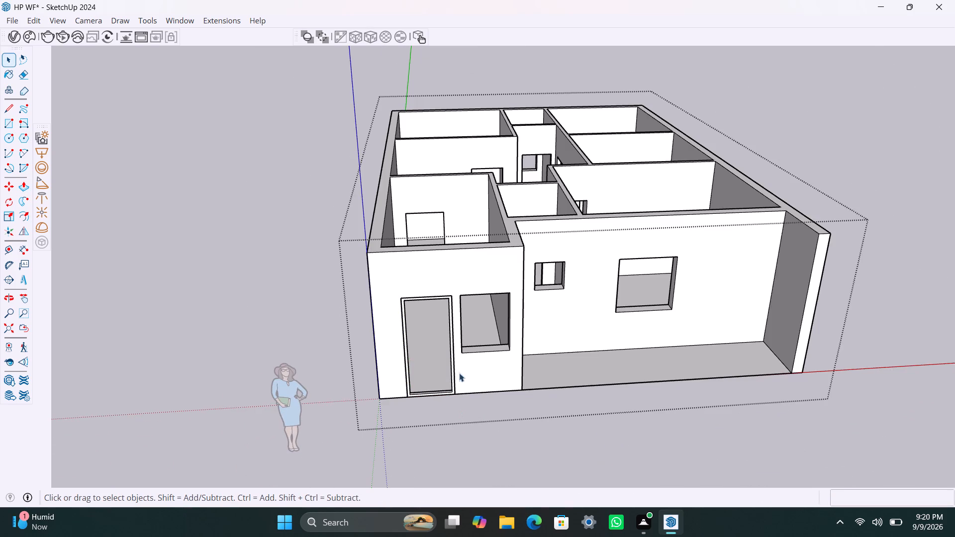
# Draw a rectangle filling the inside of the front door frame and make it a separate group for the door leaf.
pyautogui.scroll(1, 436, 330)
pyautogui.moveTo(426, 391); pyautogui.dragTo(394, 394, button='middle')
pyautogui.press('r')
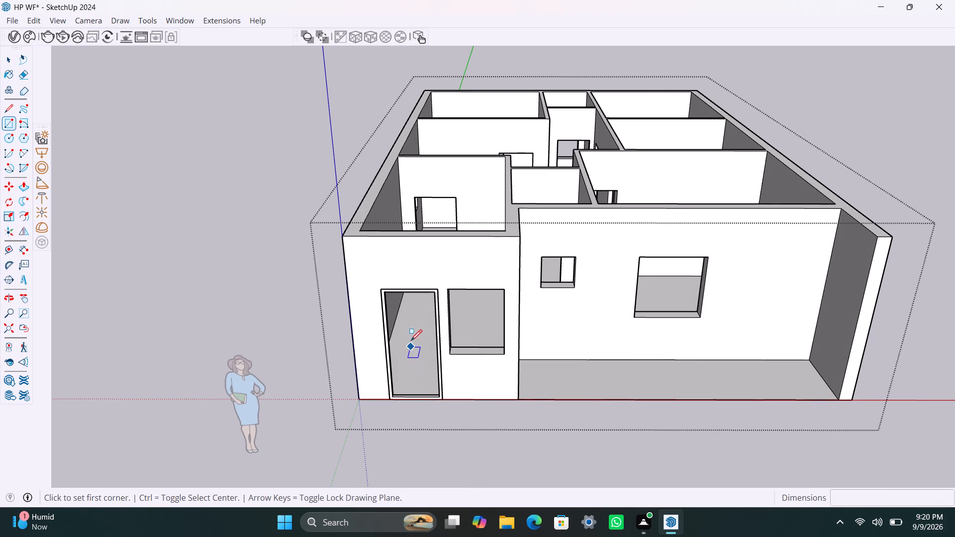
pyautogui.scroll(3, 401, 321)
pyautogui.moveTo(382, 279); pyautogui.dragTo(381, 284)
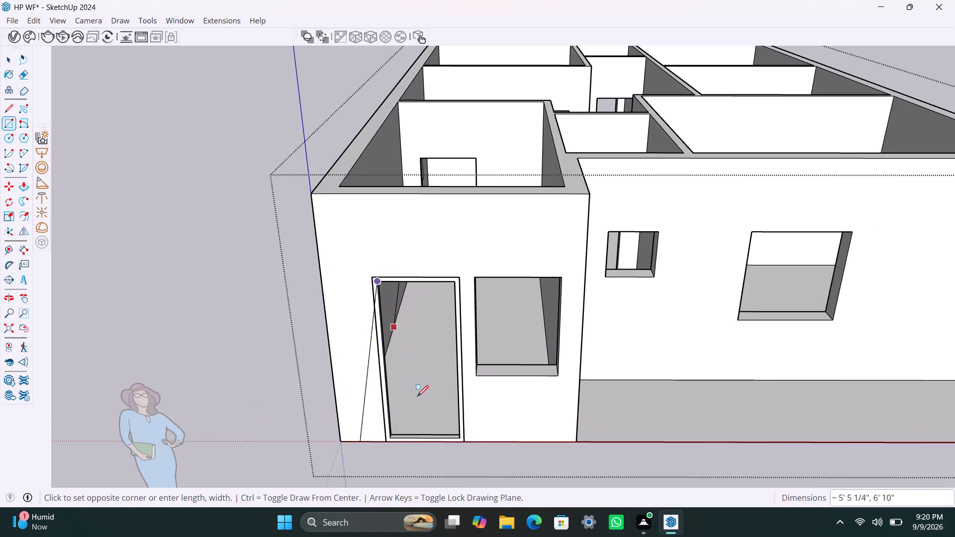
pyautogui.click(460, 440)
pyautogui.press('space')
pyautogui.doubleClick(449, 420)
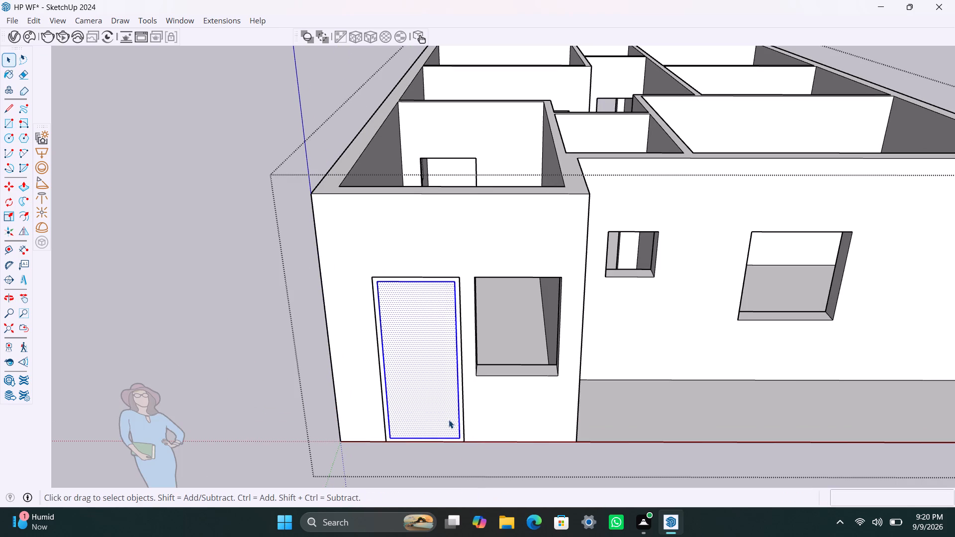
pyautogui.rightClick(448, 419)
pyautogui.click(509, 238)
# Open the door leaf group and extrude its face by 18 mm.
pyautogui.tripleClick(431, 340)
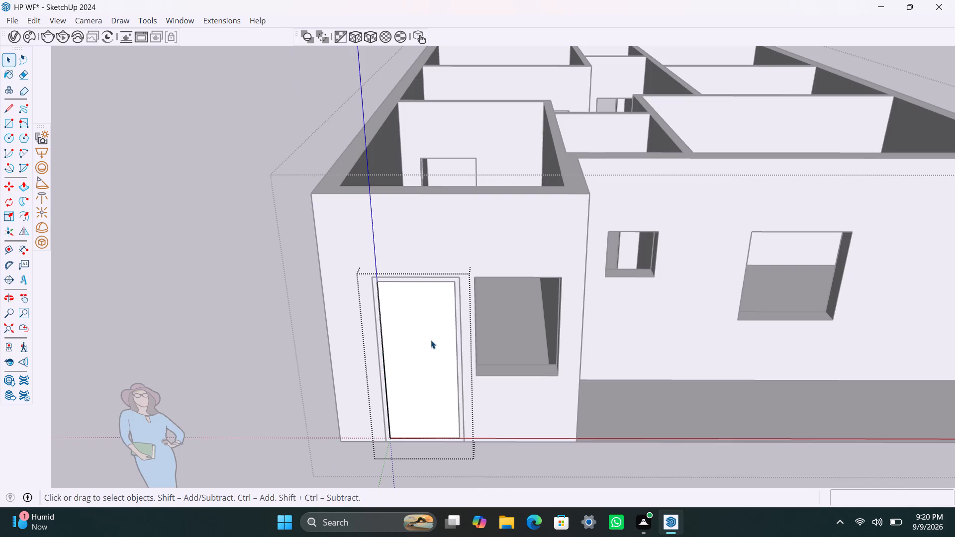
pyautogui.press('p')
pyautogui.click(433, 340)
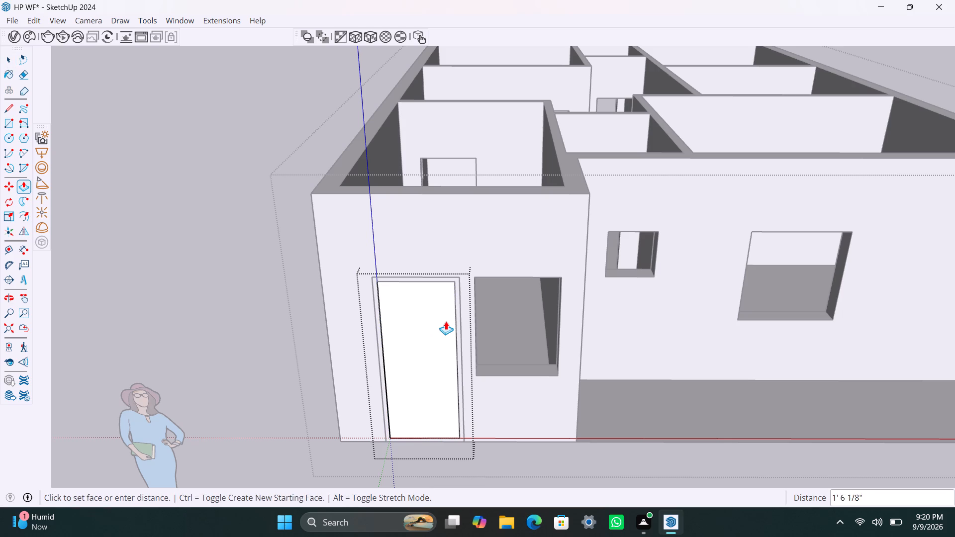
pyautogui.press('1')
pyautogui.write('8MM')
pyautogui.press('Return')
pyautogui.press('space')
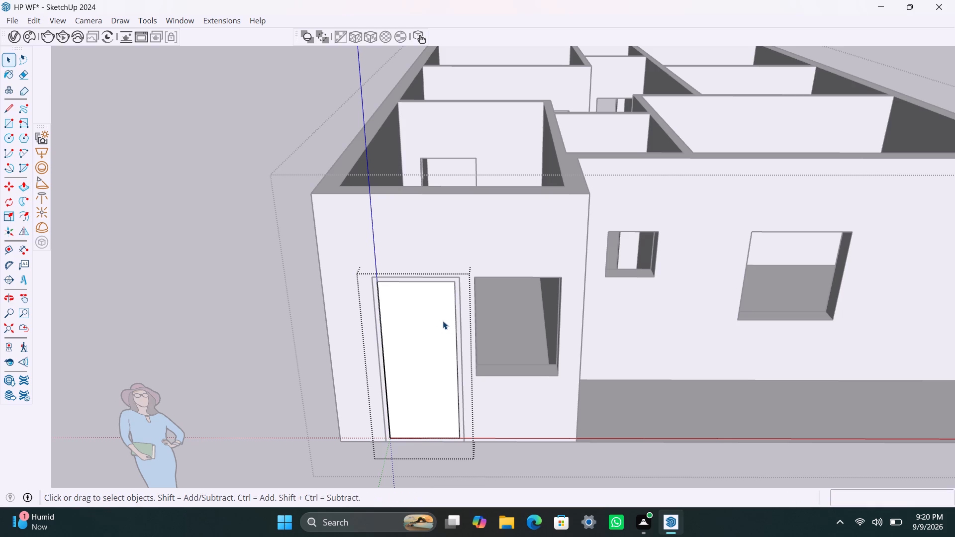
# Draw an upright handle rectangle about 8" by 2 3/16" near the door leaf's left edge and make it a group.
pyautogui.press('r')
pyautogui.scroll(2, 403, 376)
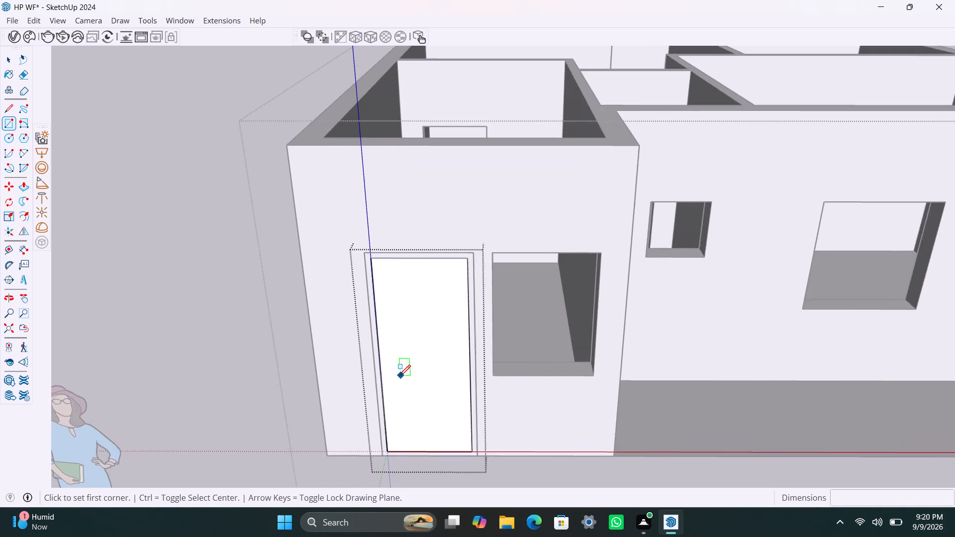
pyautogui.scroll(2, 399, 376)
pyautogui.click(386, 349)
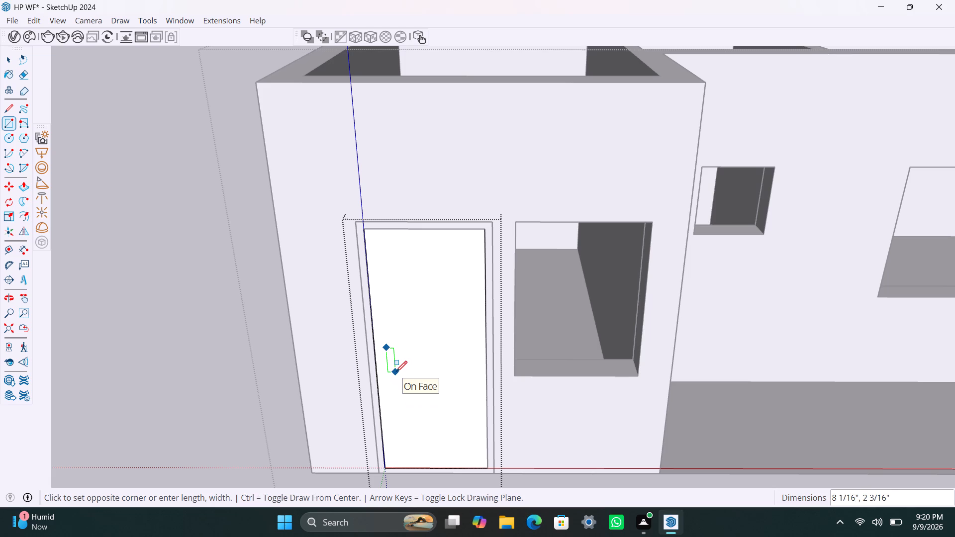
pyautogui.click(395, 372)
pyautogui.press('space')
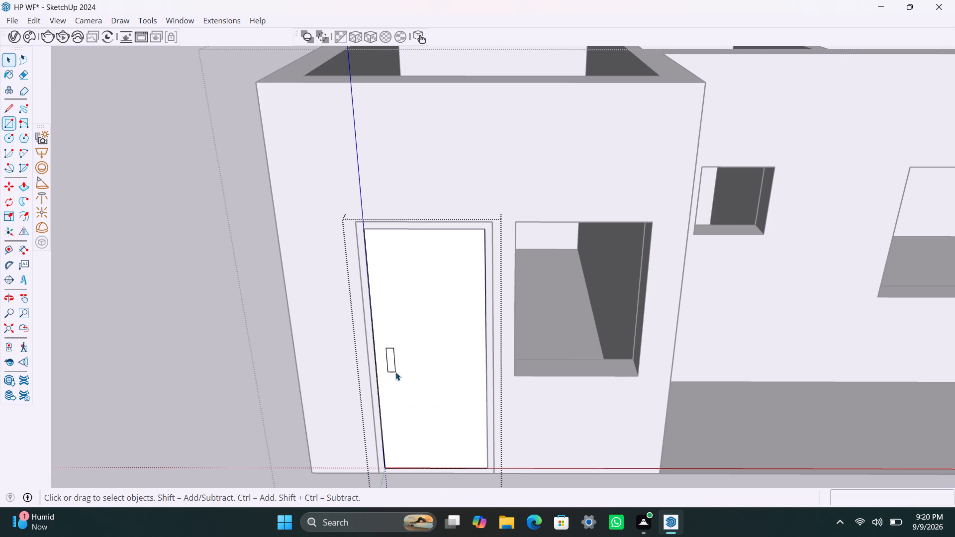
pyautogui.doubleClick(392, 363)
pyautogui.rightClick(392, 363)
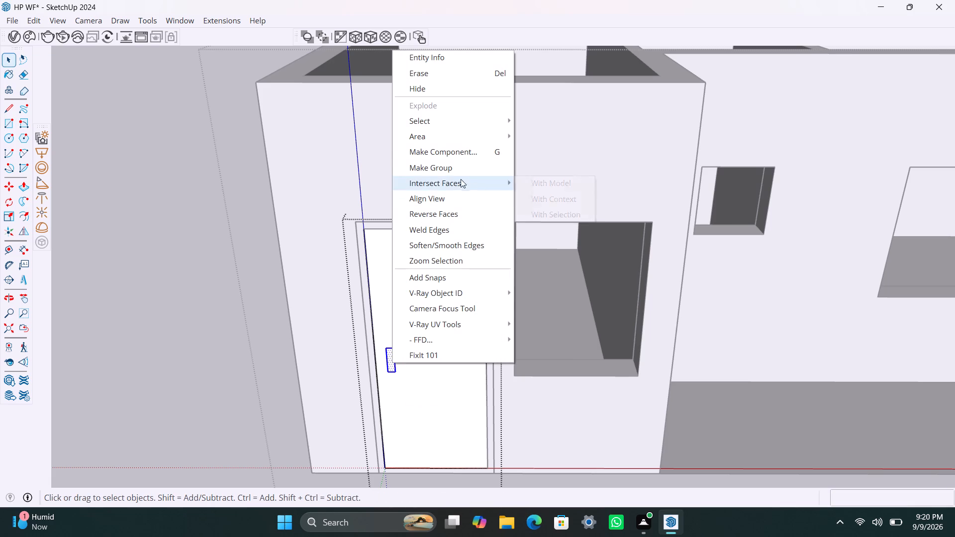
pyautogui.click(459, 174)
# Open the handle group, pull its face slightly outward from the door leaf, and close the group.
pyautogui.tripleClick(393, 358)
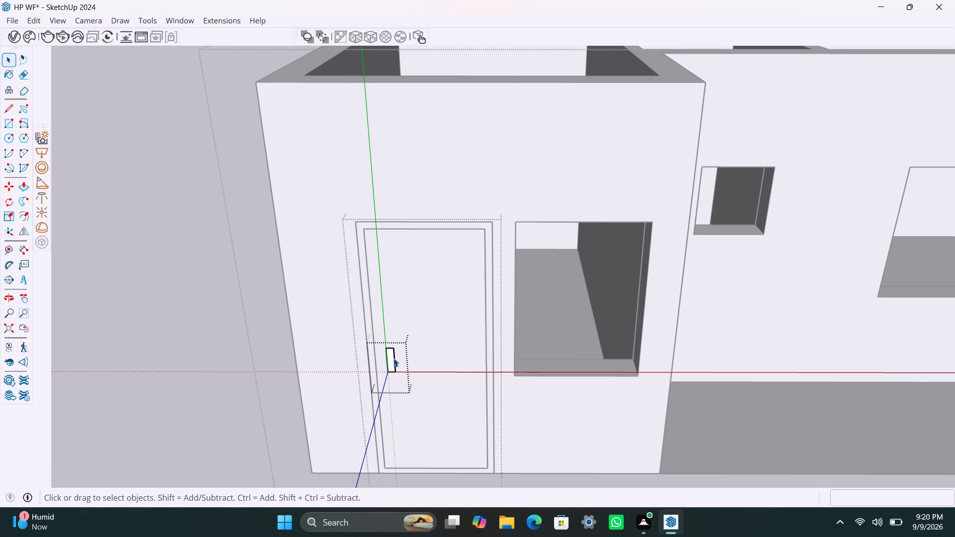
pyautogui.press('p')
pyautogui.click(393, 358)
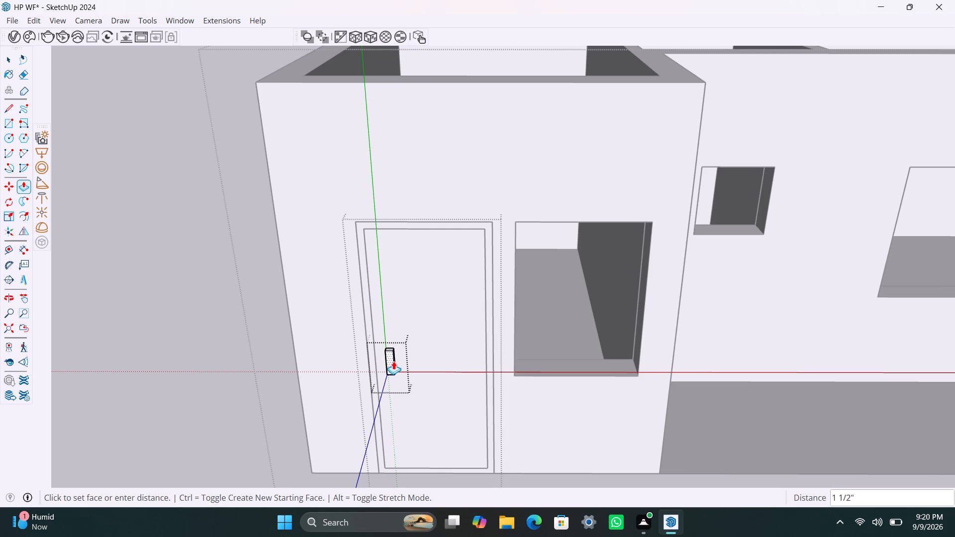
pyautogui.click(393, 359)
pyautogui.press('space')
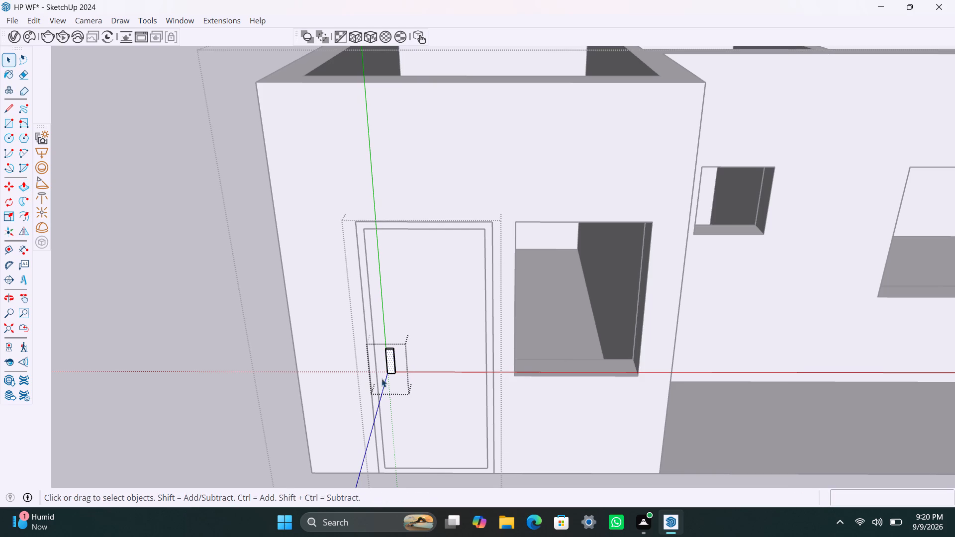
pyautogui.click(289, 311)
# Save the model.
pyautogui.hotkey('ctrl', 's')
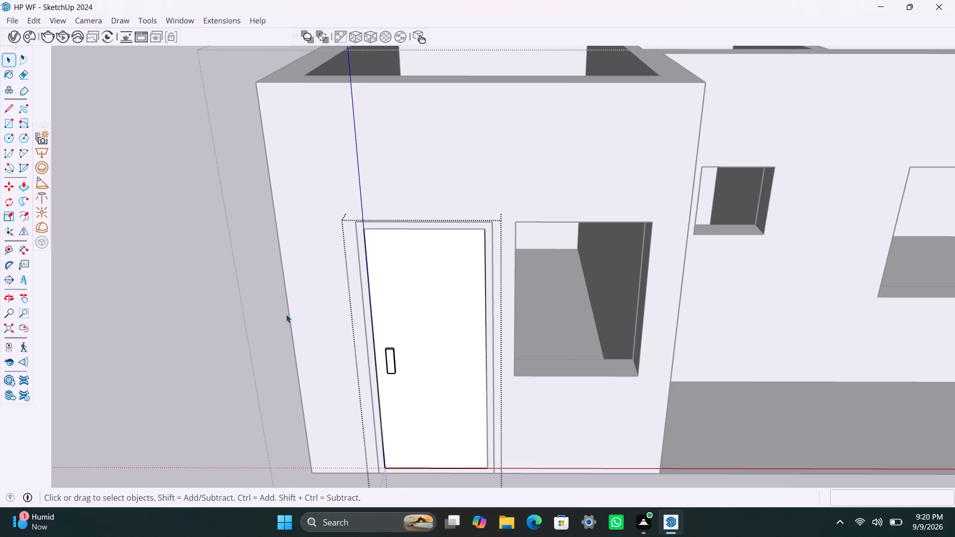
# Leave the door leaf group, draw a rectangle over the window opening beside the front door, group it and open it for editing.
pyautogui.scroll(-2, 287, 319)
pyautogui.keyDown('shift'); pyautogui.moveTo(387, 352); pyautogui.dragTo(287, 368, button='middle'); pyautogui.keyUp('shift')
pyautogui.click(545, 384)
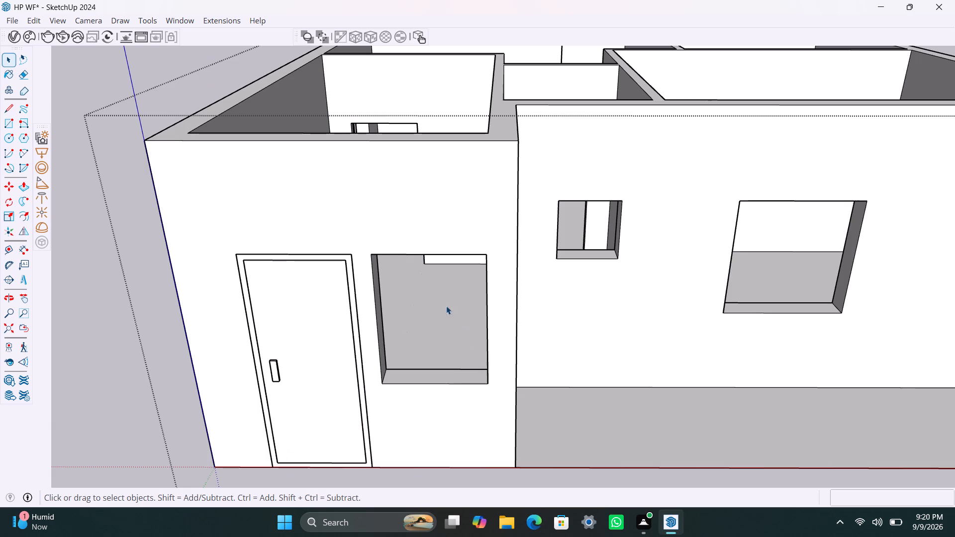
pyautogui.press('r')
pyautogui.click(373, 257)
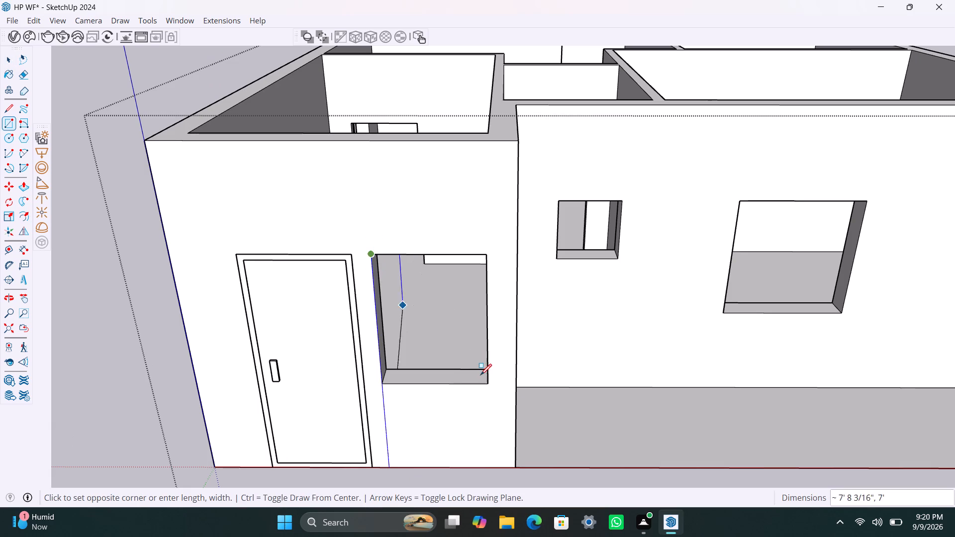
pyautogui.click(485, 382)
pyautogui.press('space')
pyautogui.doubleClick(452, 350)
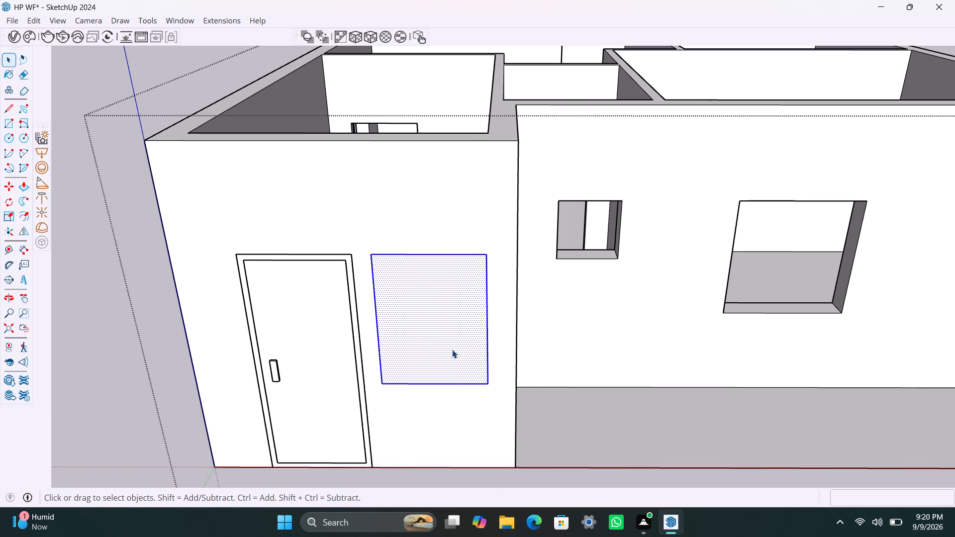
pyautogui.rightClick(452, 349)
pyautogui.moveTo(530, 168); pyautogui.dragTo(529, 174)
pyautogui.tripleClick(435, 329)
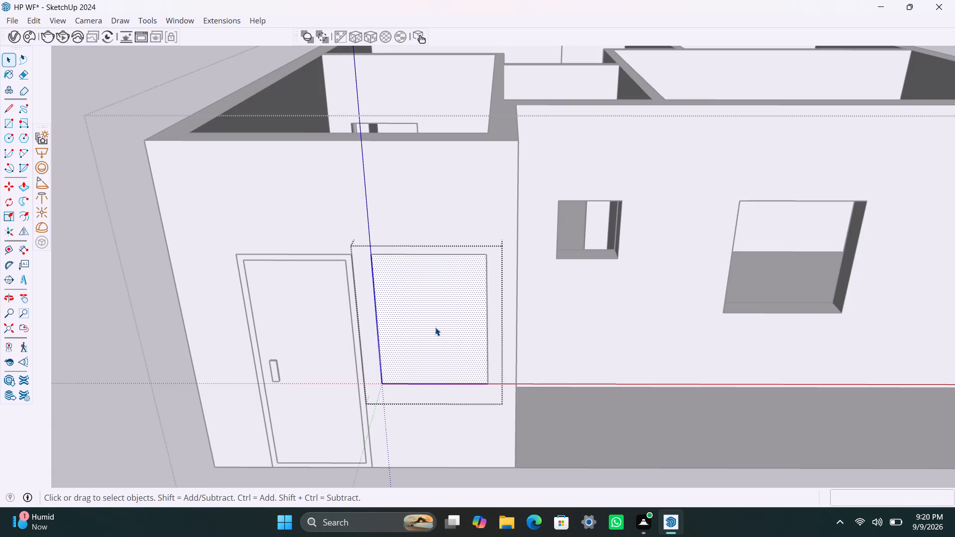
# Offset the window rectangle's outline 2" inward and delete the inner face to leave a frame ring.
pyautogui.press('f')
pyautogui.click(406, 297)
pyautogui.write('2"')
pyautogui.press('Return')
pyautogui.press('space')
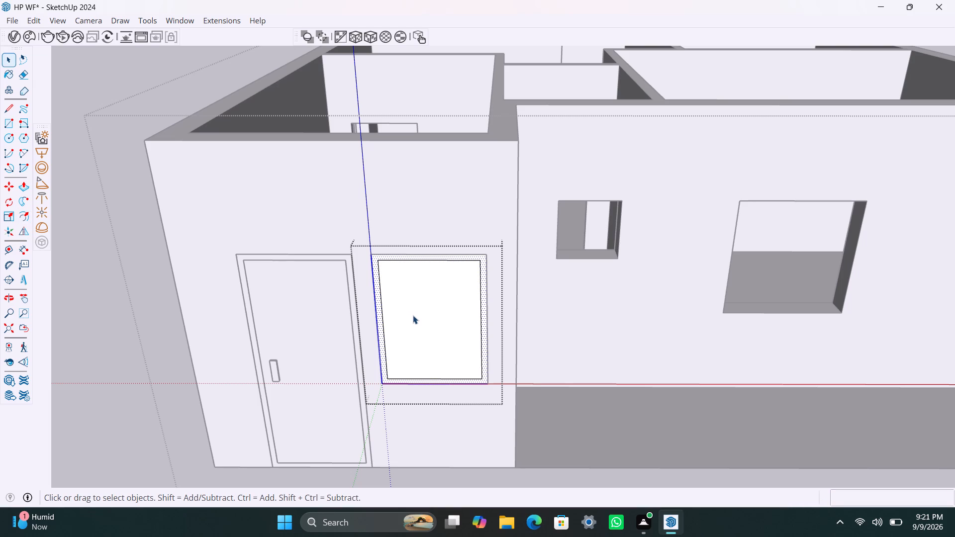
pyautogui.click(415, 315)
pyautogui.press('Delete')
# Push the window frame ring's face 1.5" into the wall opening.
pyautogui.scroll(2, 377, 335)
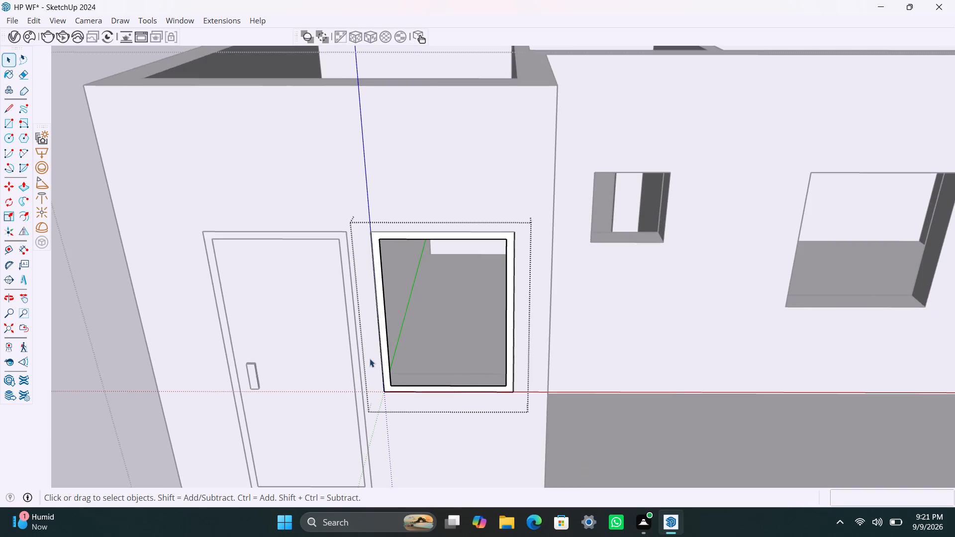
pyautogui.scroll(2, 376, 357)
pyautogui.click(388, 347)
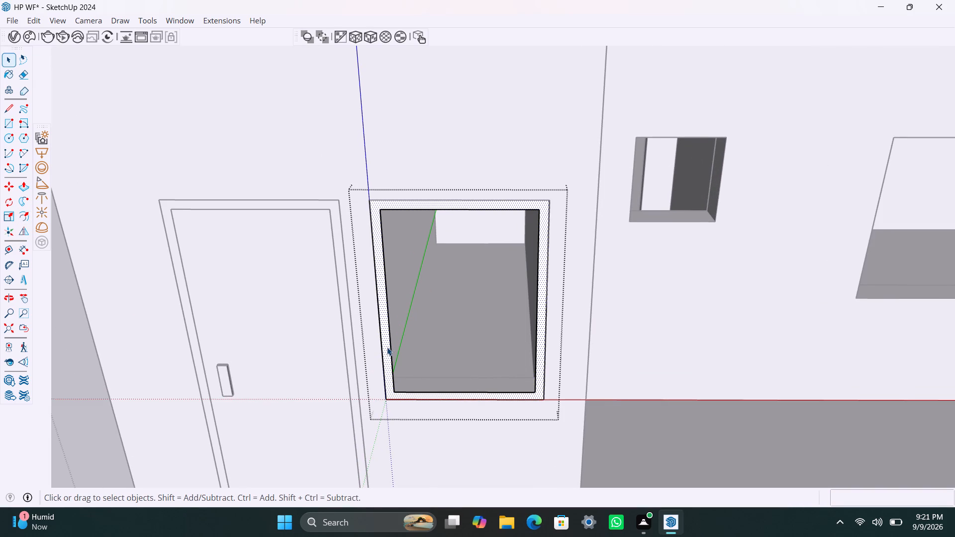
pyautogui.press('p')
pyautogui.click(386, 348)
pyautogui.write('1.5"')
pyautogui.hotkey('ctrl', 'z')
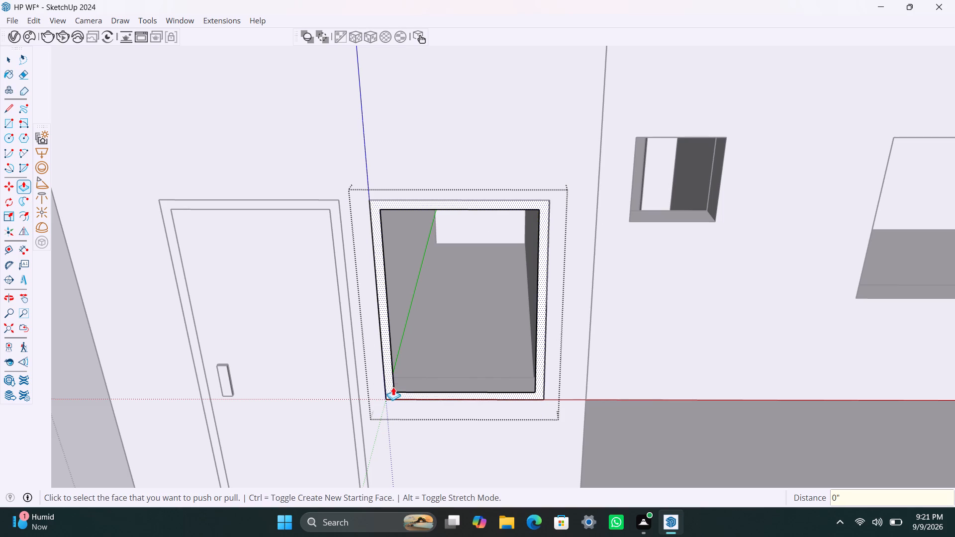
pyautogui.click(393, 387)
pyautogui.press('1')
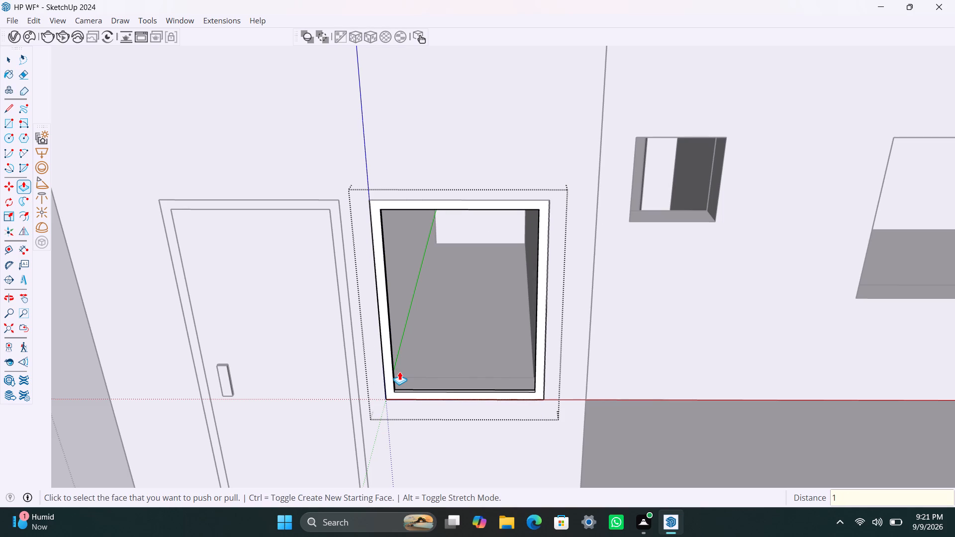
pyautogui.write('.5"')
pyautogui.press('Return')
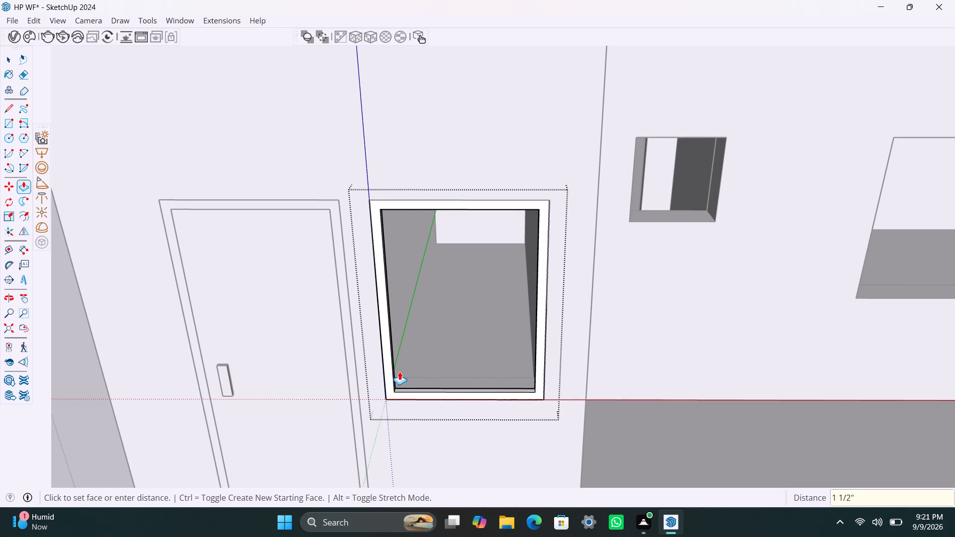
# Pull the window frame's front face 1.5" out from the wall.
pyautogui.click(386, 370)
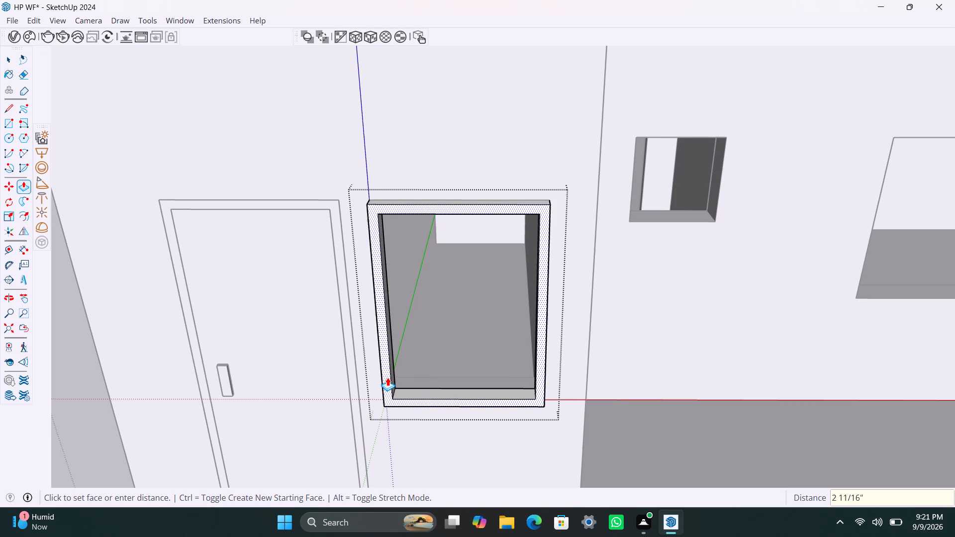
pyautogui.write('1.5"')
pyautogui.press('Return')
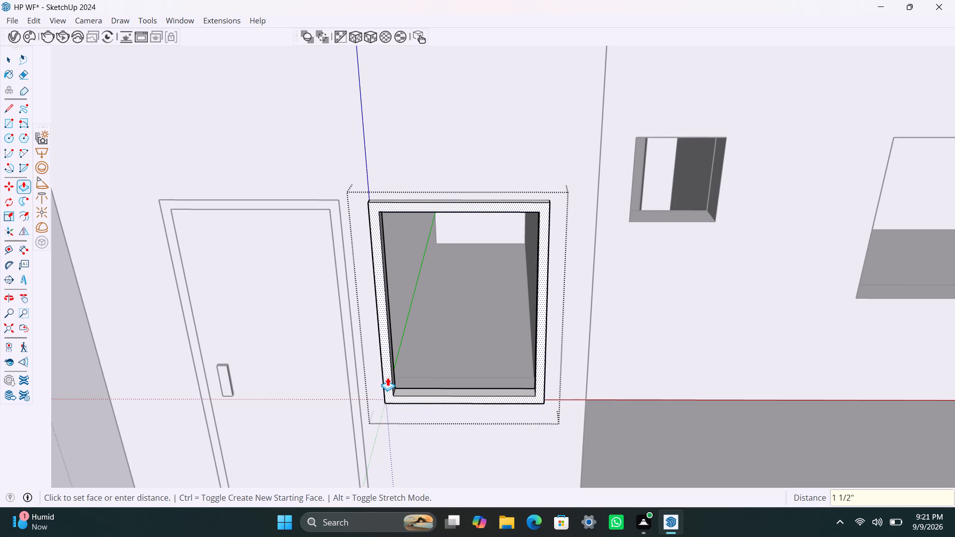
pyautogui.press('space')
# Draw a 1'4" by 3'8" rectangle over the left half of the window frame's opening and make it a group.
pyautogui.press('r')
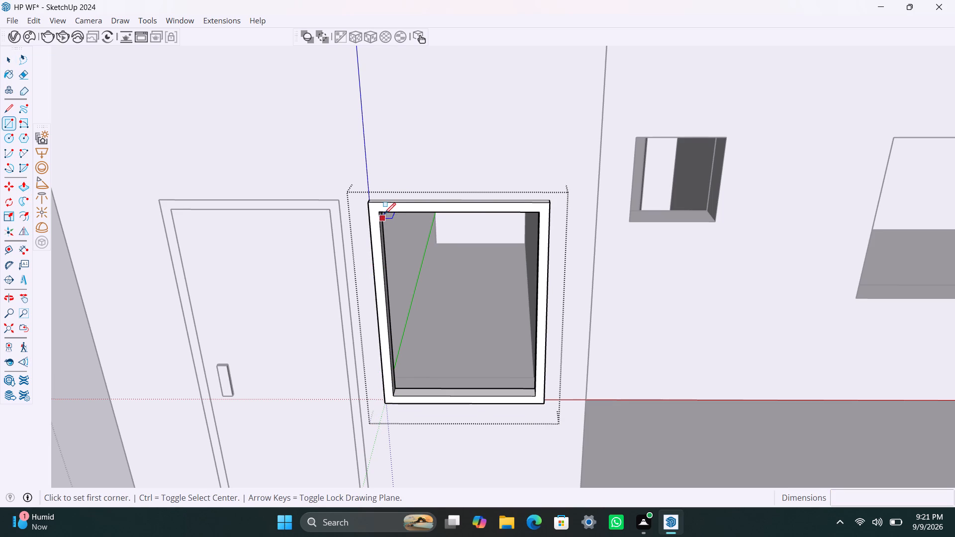
pyautogui.click(384, 213)
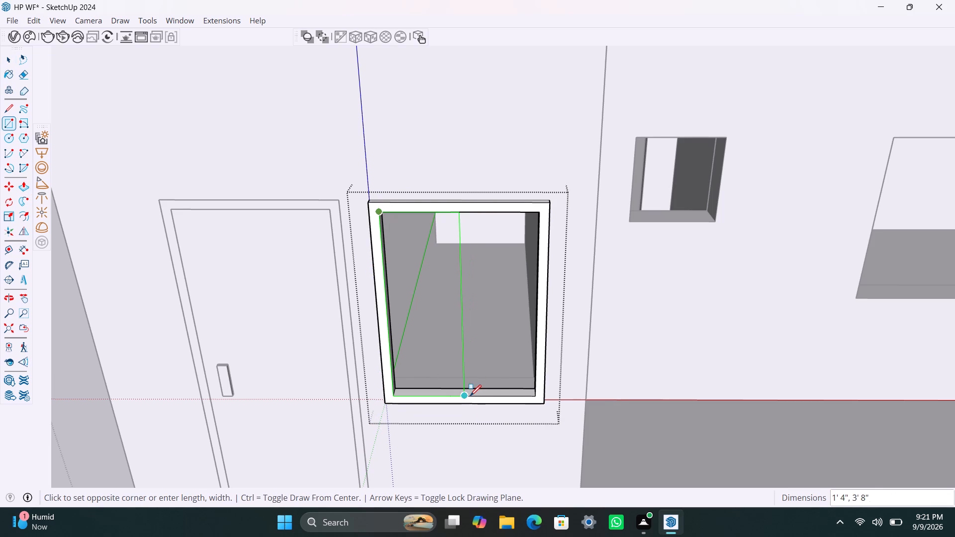
pyautogui.click(469, 395)
pyautogui.press('space')
pyautogui.click(477, 364)
pyautogui.press('Delete')
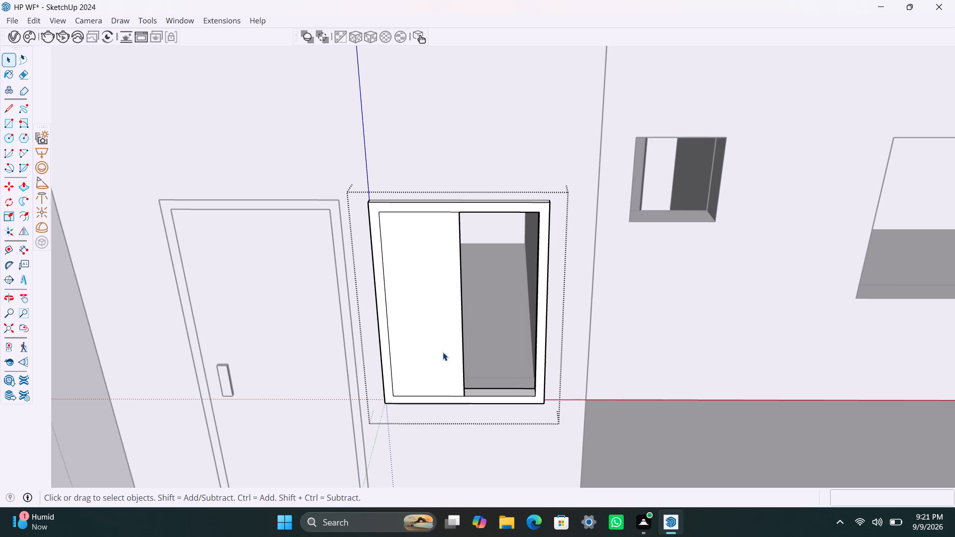
pyautogui.doubleClick(442, 351)
pyautogui.rightClick(441, 350)
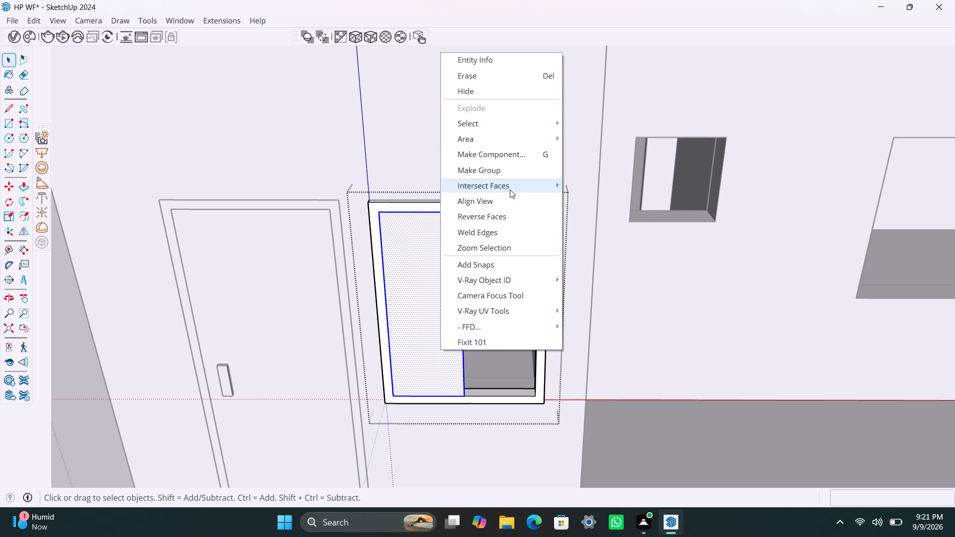
pyautogui.click(506, 176)
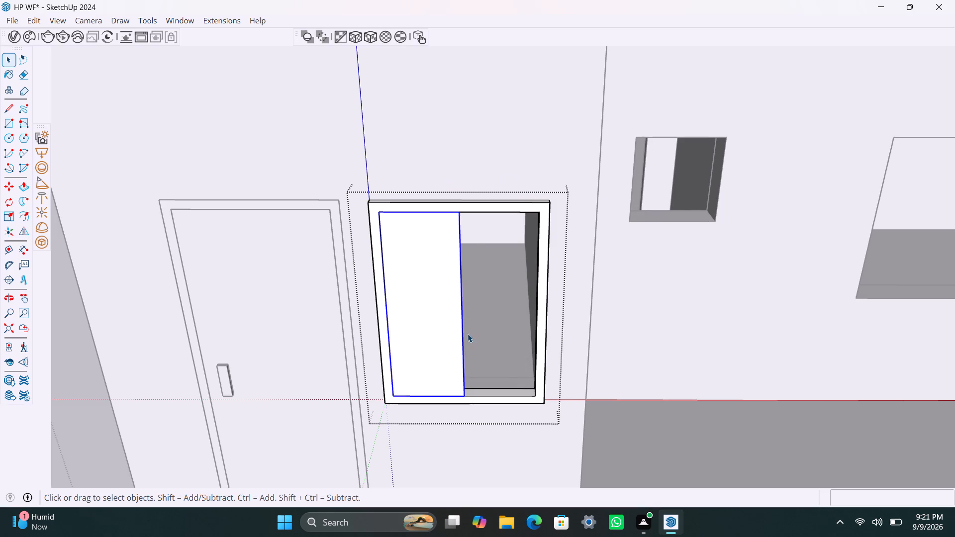
# Open the new pane group, give its face an 8 mm thickness, and close the group.
pyautogui.doubleClick(449, 340)
pyautogui.click(449, 340)
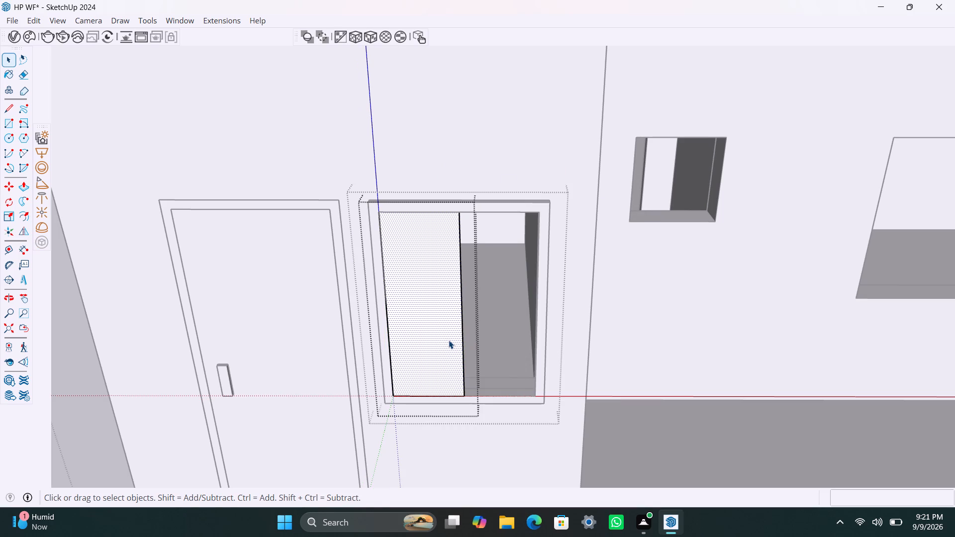
pyautogui.press('p')
pyautogui.click(449, 340)
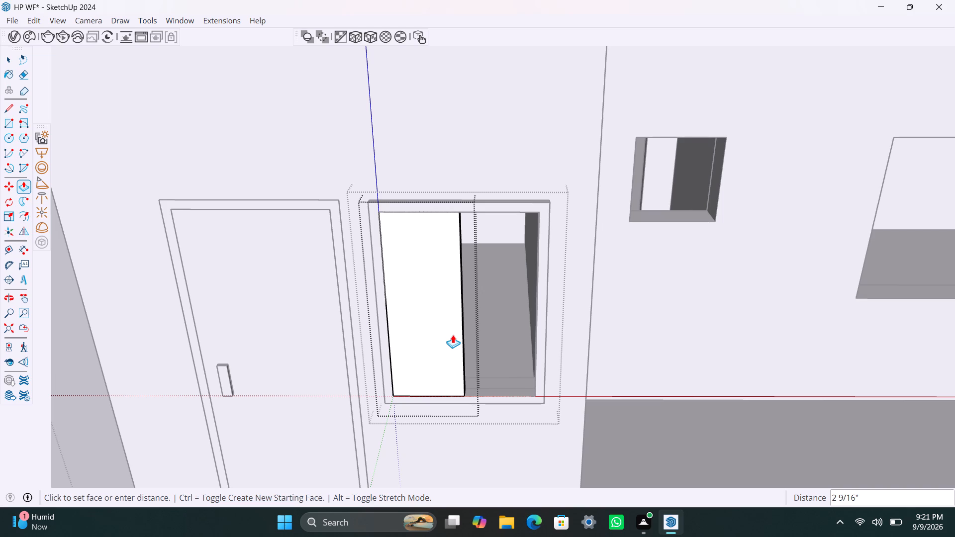
pyautogui.write('8MM')
pyautogui.press('Return')
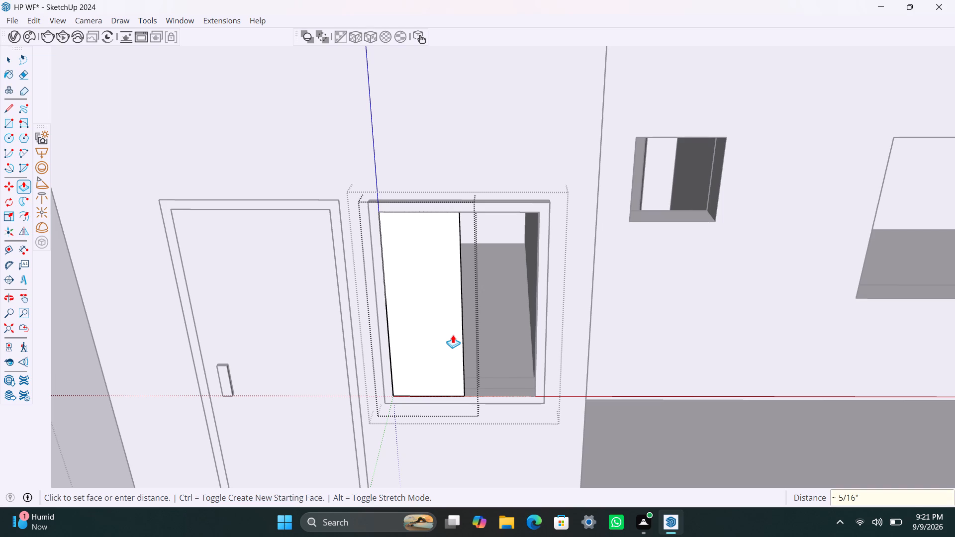
pyautogui.press('Return')
pyautogui.press('space')
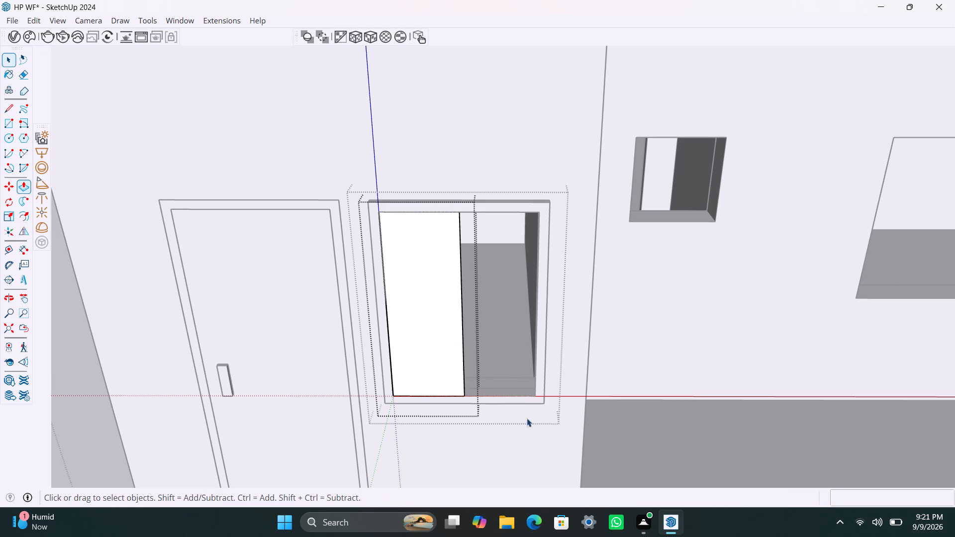
pyautogui.click(636, 443)
# Move the pane 1 1/2" back into the depth of the window frame.
pyautogui.scroll(5, 449, 412)
pyautogui.click(456, 375)
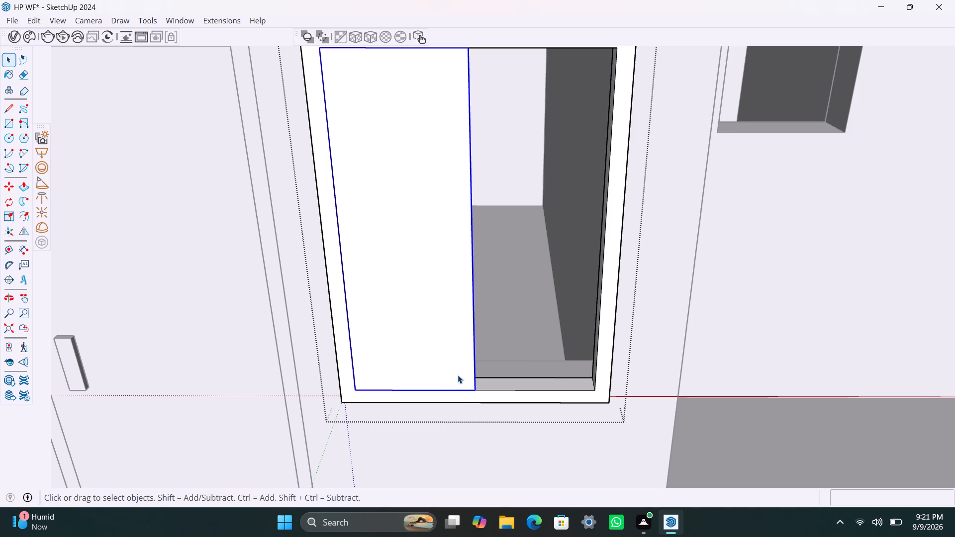
pyautogui.press('m')
pyautogui.click(477, 384)
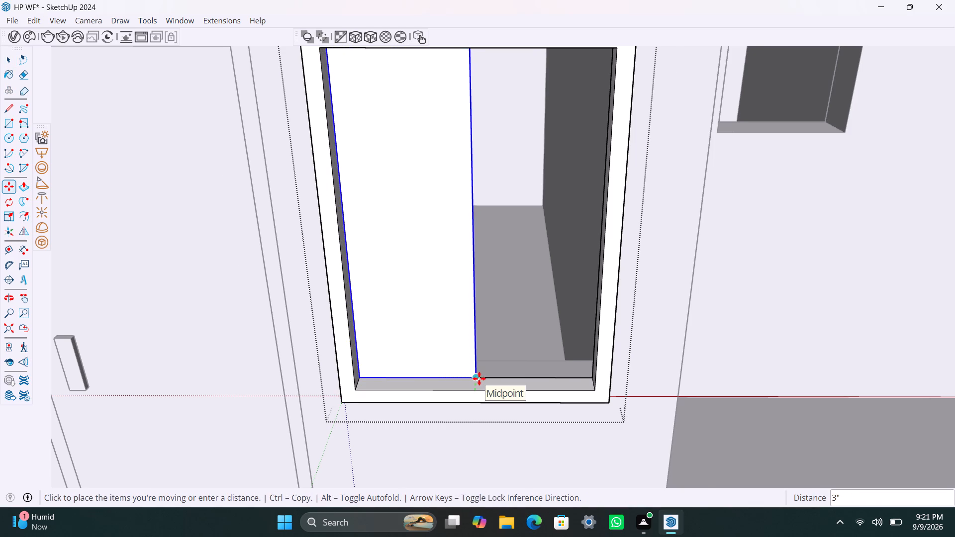
pyautogui.scroll(2, 479, 378)
pyautogui.click(471, 385)
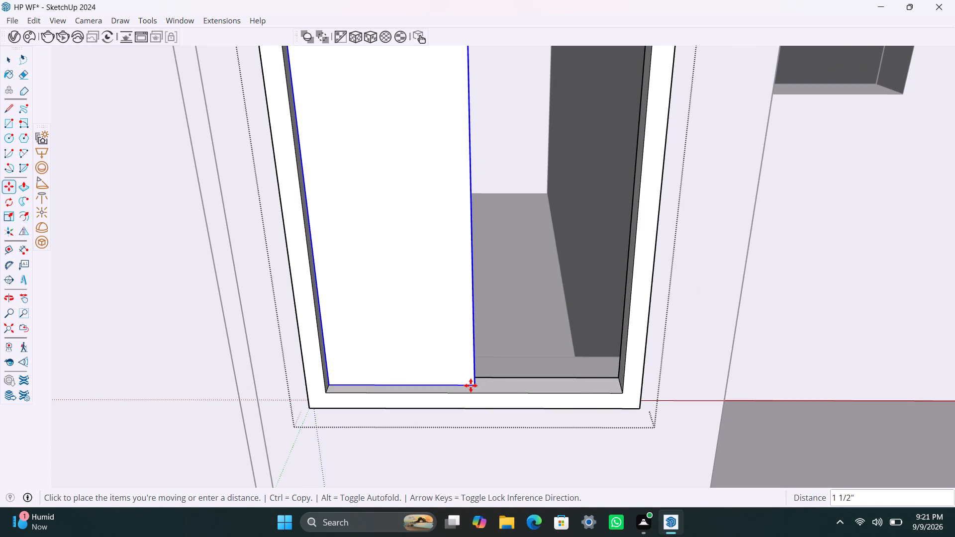
# Copy the pane across to the right half of the window frame.
pyautogui.press('m')
pyautogui.click(473, 383)
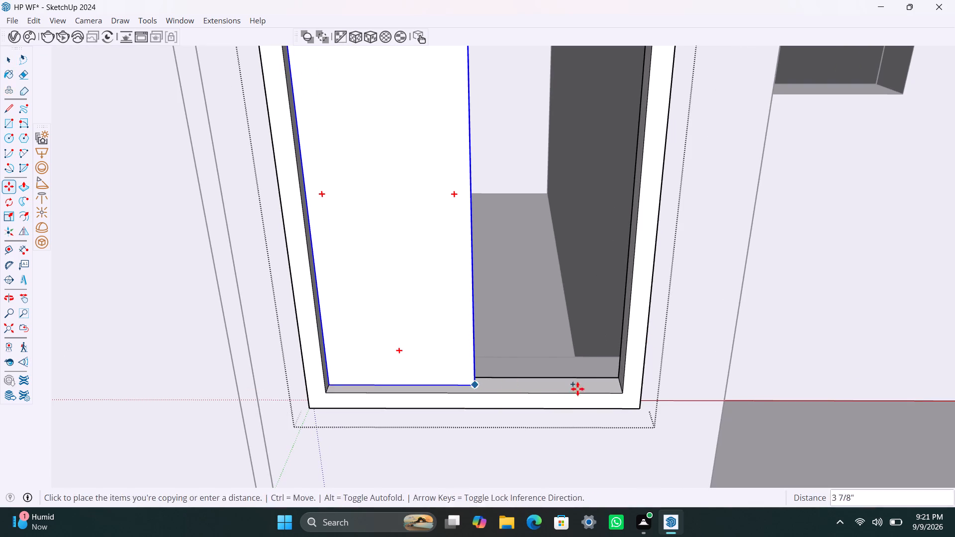
pyautogui.click(619, 391)
# Move the copied pane about 1 3/16" back to meet the first pane's front corner, and leave the window group.
pyautogui.scroll(2, 448, 372)
pyautogui.moveTo(473, 393); pyautogui.dragTo(596, 407, button='middle')
pyautogui.scroll(5, 501, 400)
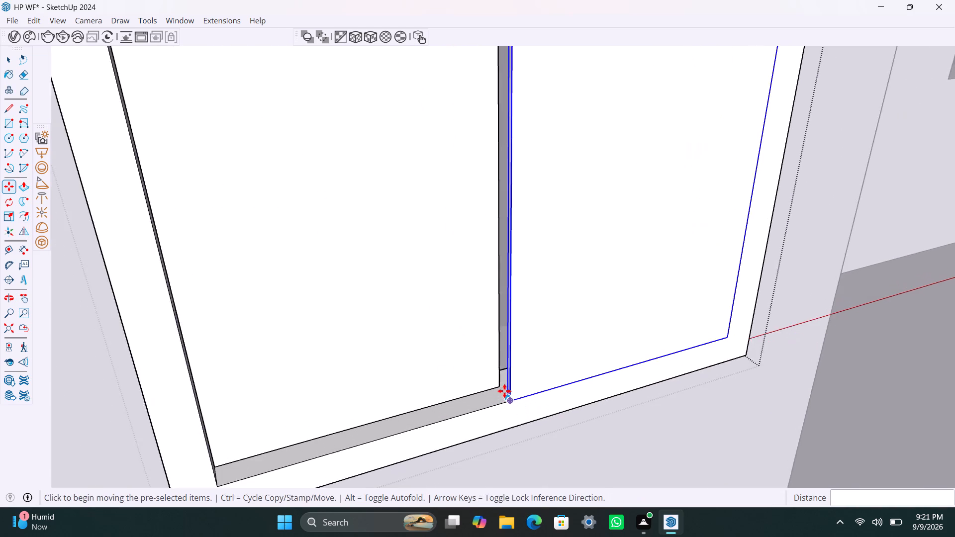
pyautogui.scroll(6, 504, 391)
pyautogui.click(509, 405)
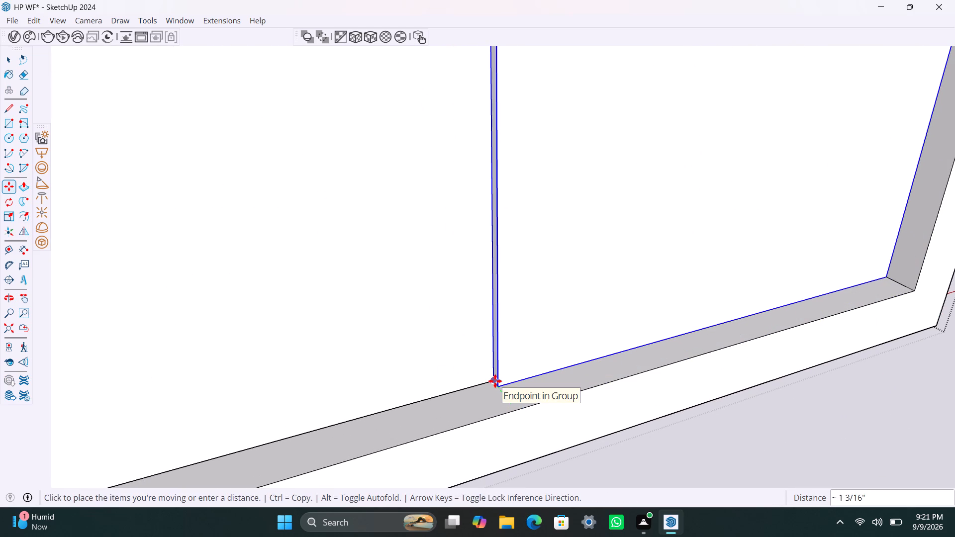
pyautogui.click(495, 381)
pyautogui.press('space')
pyautogui.scroll(-19, 560, 372)
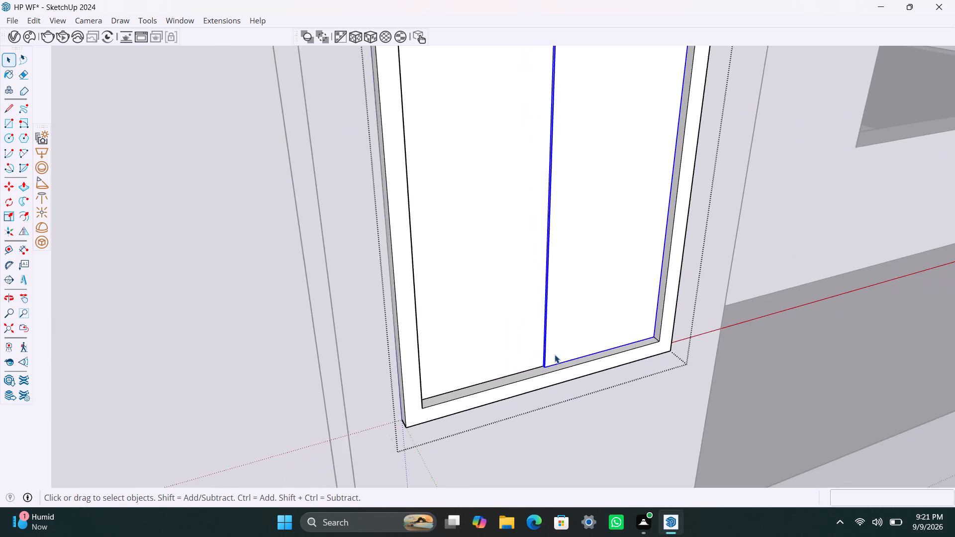
pyautogui.scroll(-14, 562, 325)
pyautogui.moveTo(613, 337); pyautogui.dragTo(521, 336, button='middle')
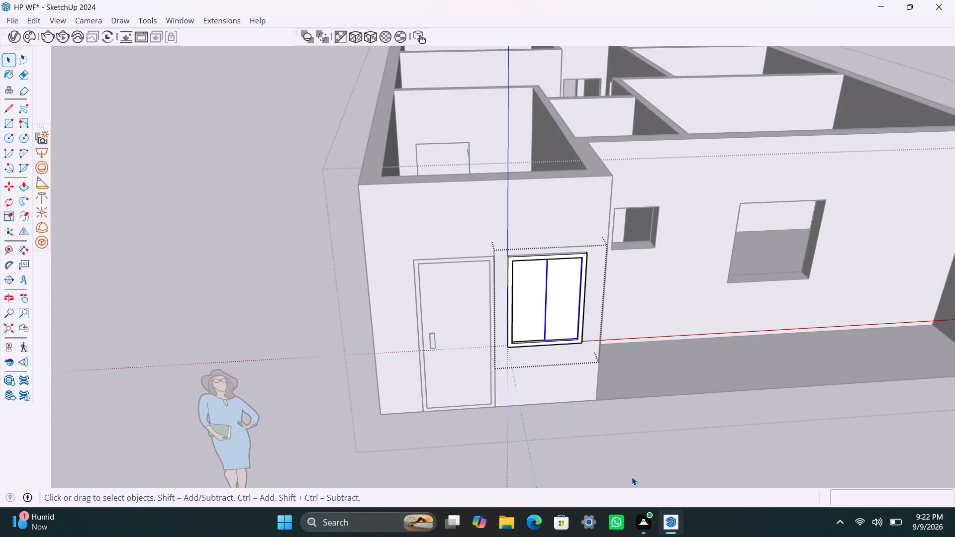
pyautogui.click(632, 477)
# Draw a 2' by 2' rectangle over the small window opening in the recessed front wall and make it a group.
pyautogui.scroll(-3, 651, 319)
pyautogui.moveTo(646, 300); pyautogui.dragTo(431, 308, button='middle')
pyautogui.scroll(2, 428, 280)
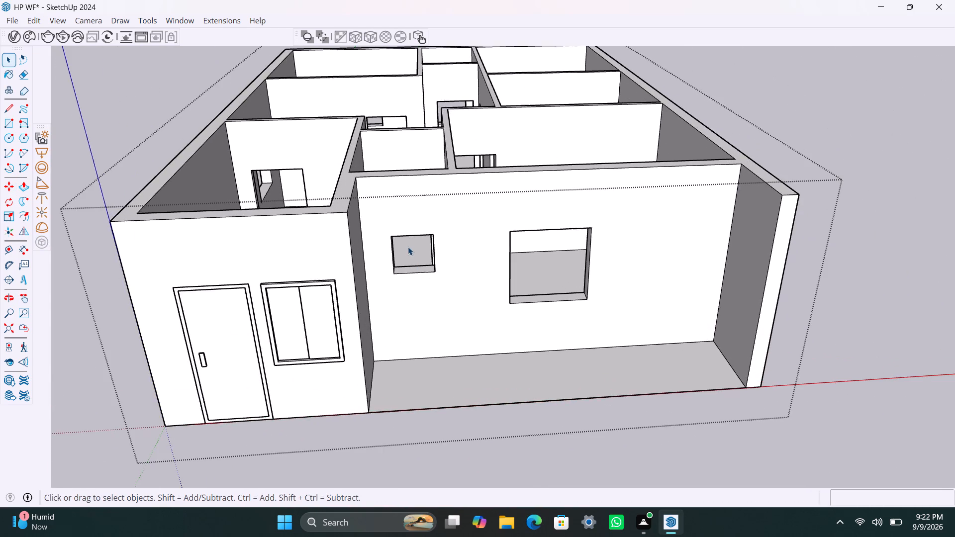
pyautogui.scroll(4, 406, 245)
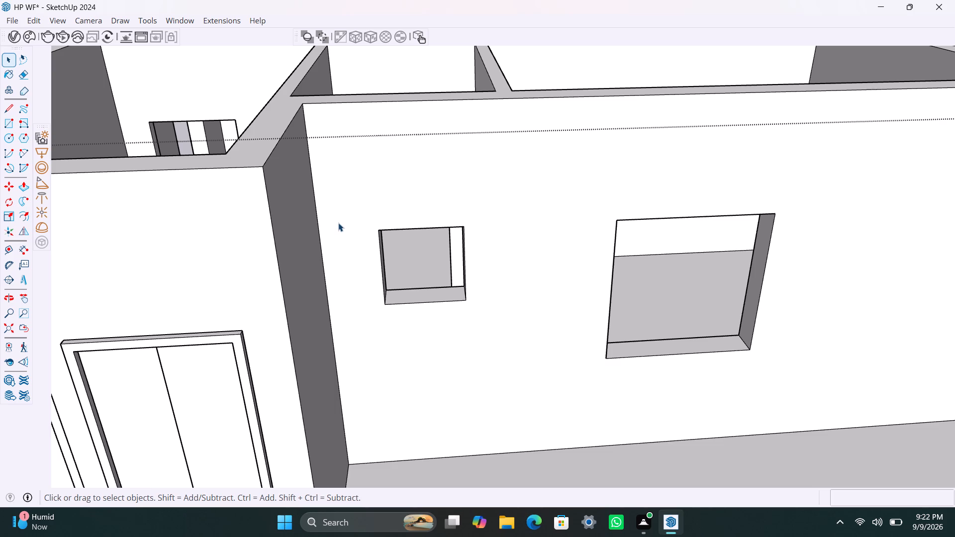
pyautogui.scroll(1, 404, 264)
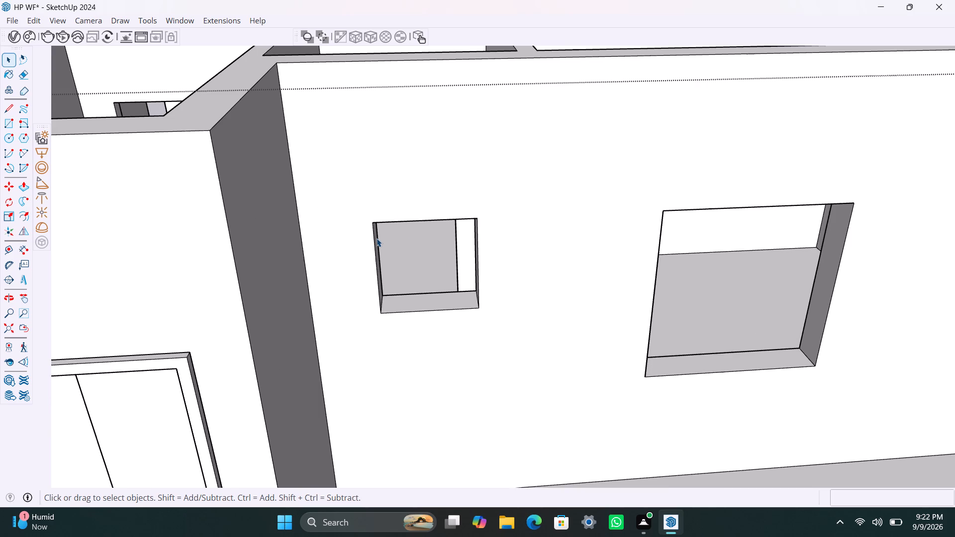
pyautogui.press('r')
pyautogui.click(377, 223)
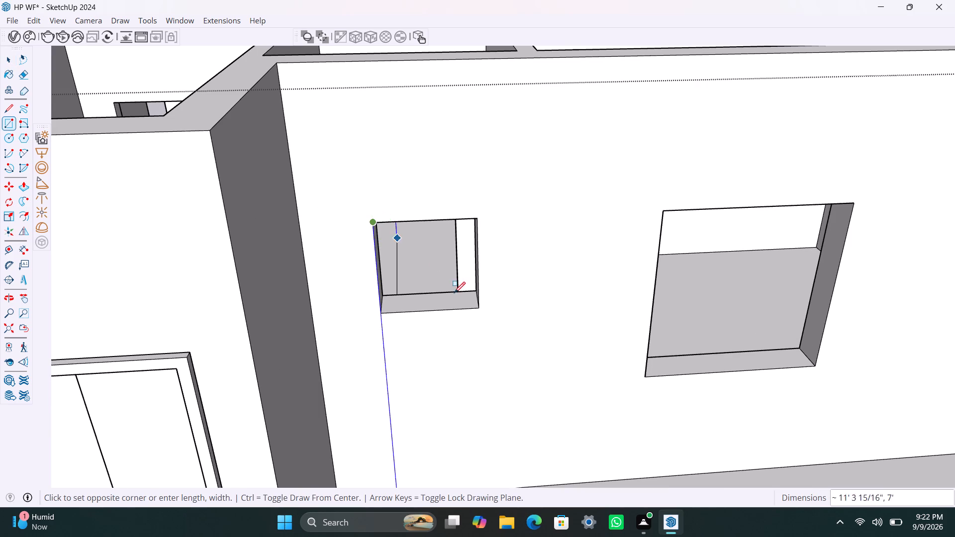
pyautogui.click(475, 303)
pyautogui.press('space')
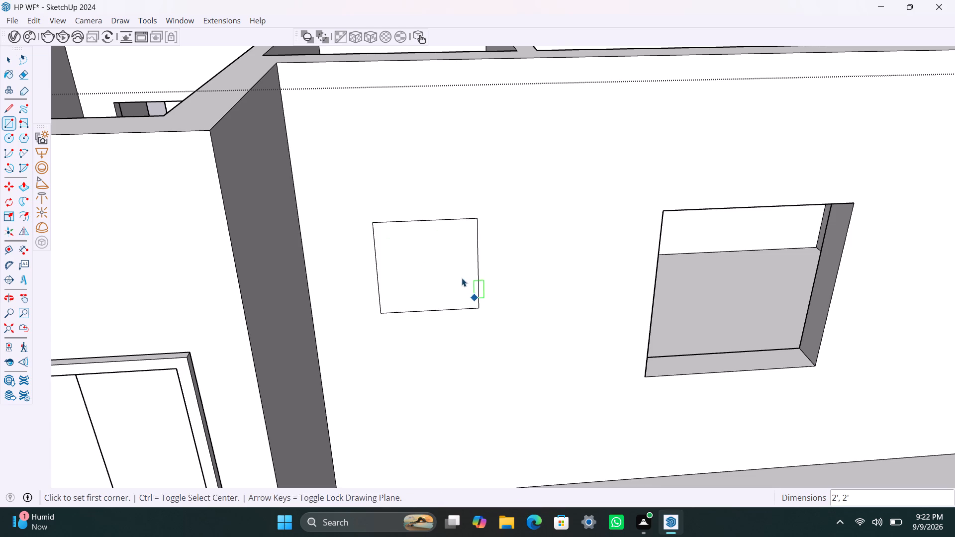
pyautogui.doubleClick(423, 264)
pyautogui.rightClick(423, 263)
pyautogui.click(495, 118)
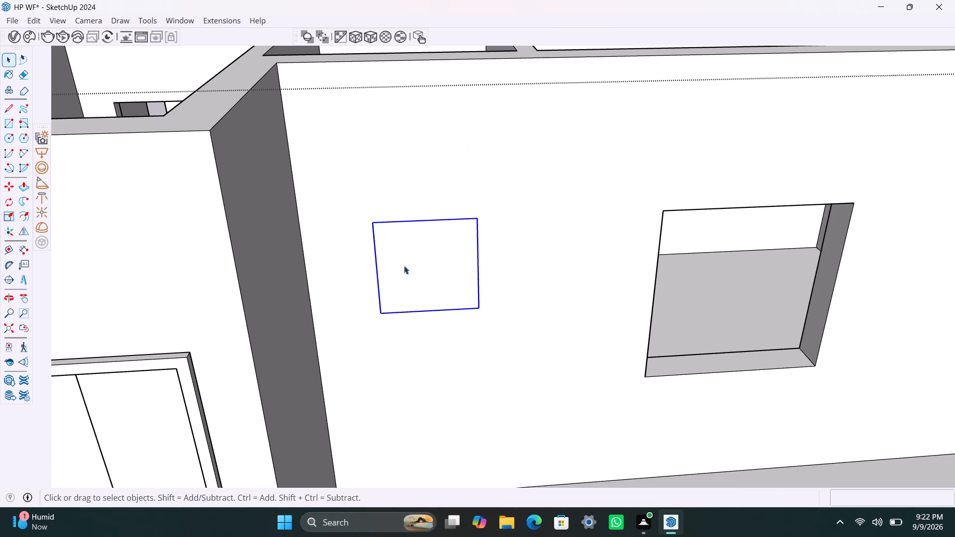
# Open the small window group, offset its outline 2" inward, and delete the inner face.
pyautogui.tripleClick(399, 280)
pyautogui.press('f')
pyautogui.click(399, 263)
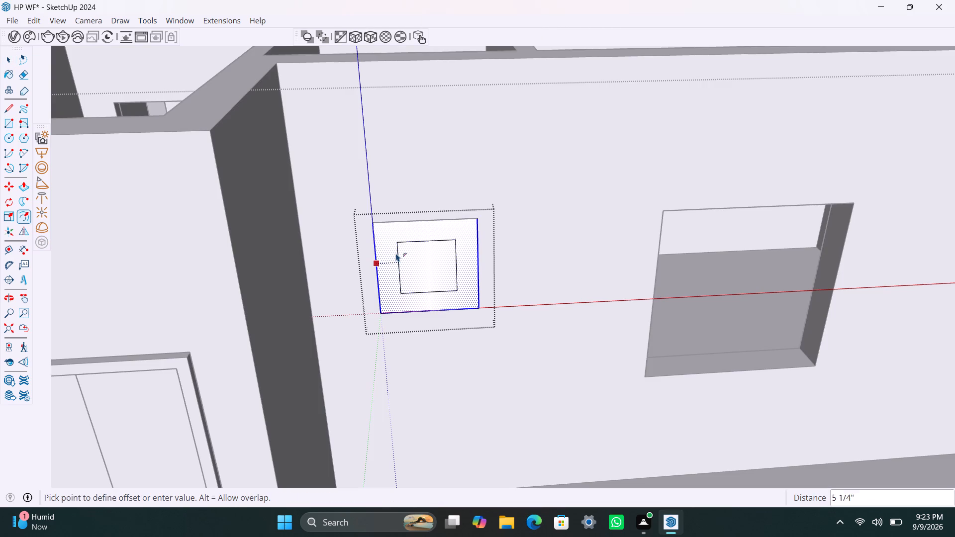
pyautogui.write('2"')
pyautogui.press('Return')
pyautogui.press('space')
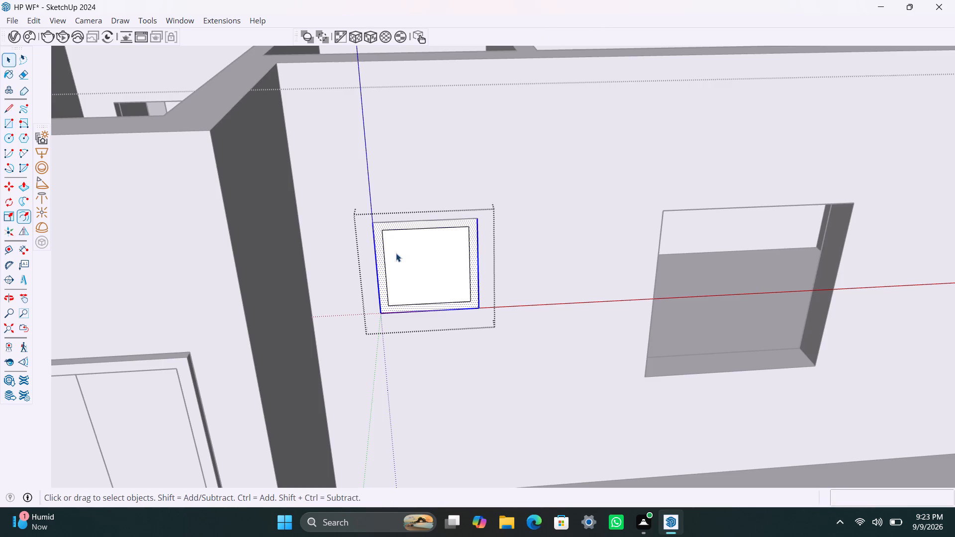
pyautogui.click(442, 275)
pyautogui.press('Delete')
# Push/Pull the small window's frame face by 1.5" twice, giving the frame depth into the opening and out from the wall.
pyautogui.scroll(1, 409, 269)
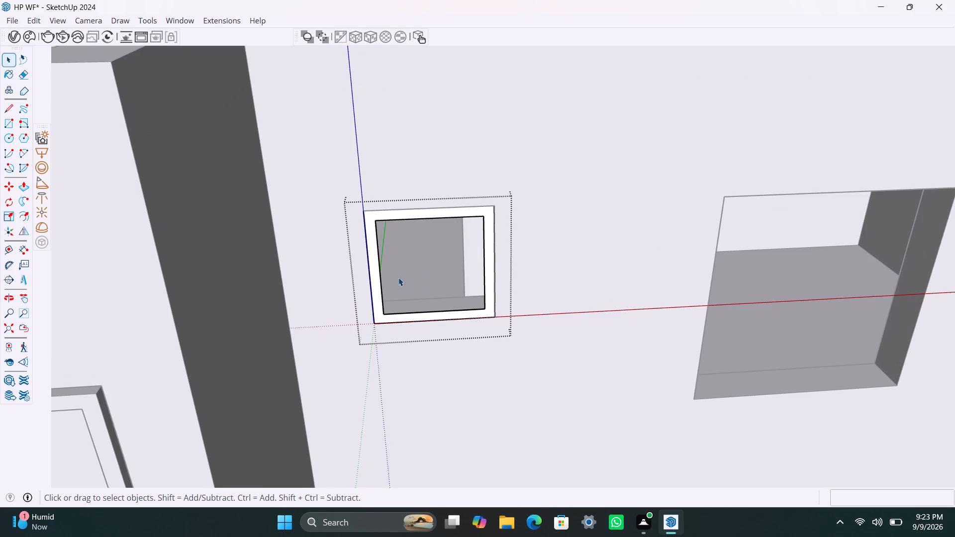
pyautogui.scroll(2, 381, 312)
pyautogui.click(374, 296)
pyautogui.press('p')
pyautogui.click(375, 294)
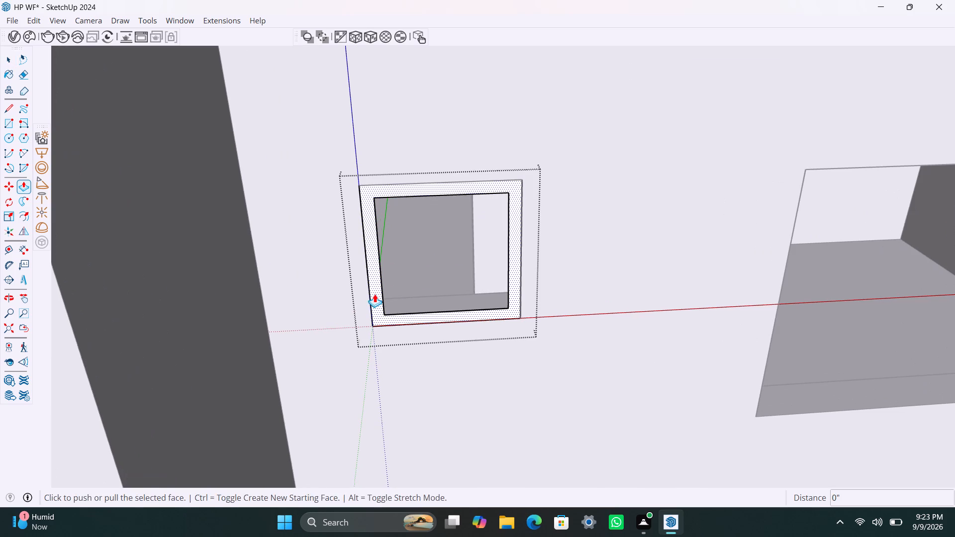
pyautogui.write('1.5"')
pyautogui.press('Return')
pyautogui.click(384, 284)
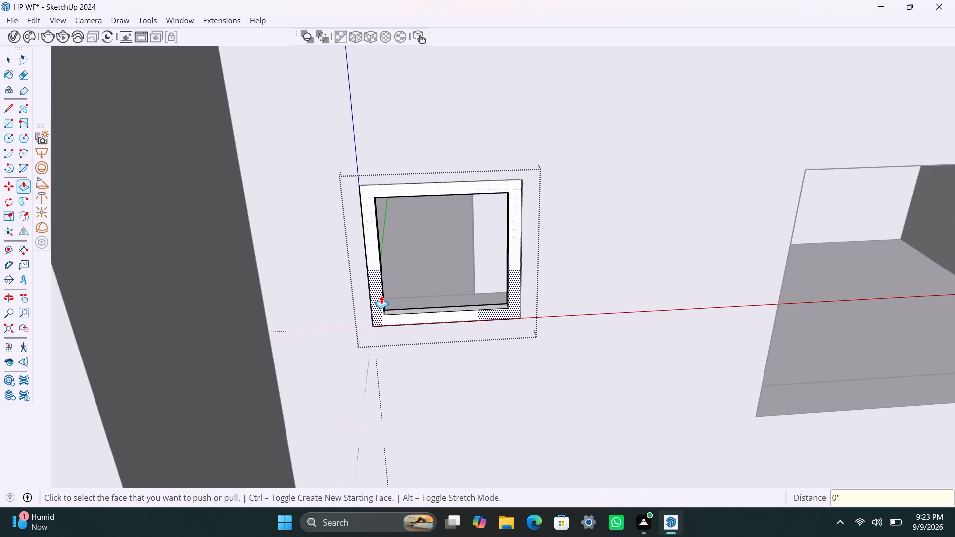
pyautogui.click(381, 295)
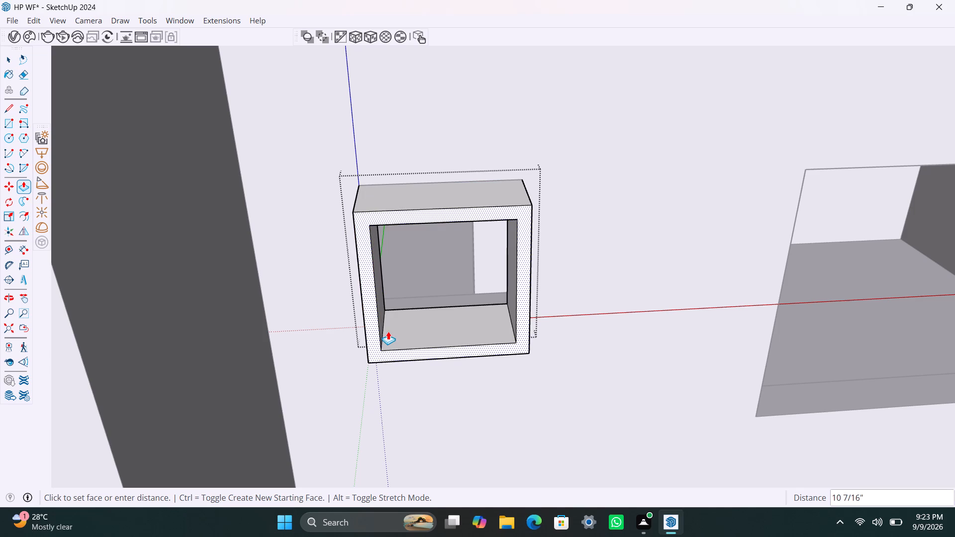
pyautogui.write('1.5"')
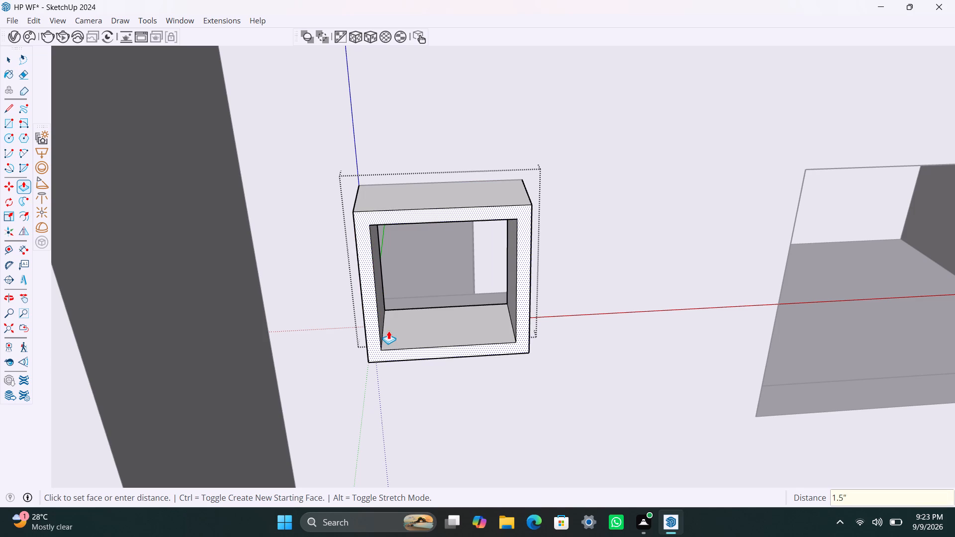
pyautogui.press('Return')
pyautogui.press('space')
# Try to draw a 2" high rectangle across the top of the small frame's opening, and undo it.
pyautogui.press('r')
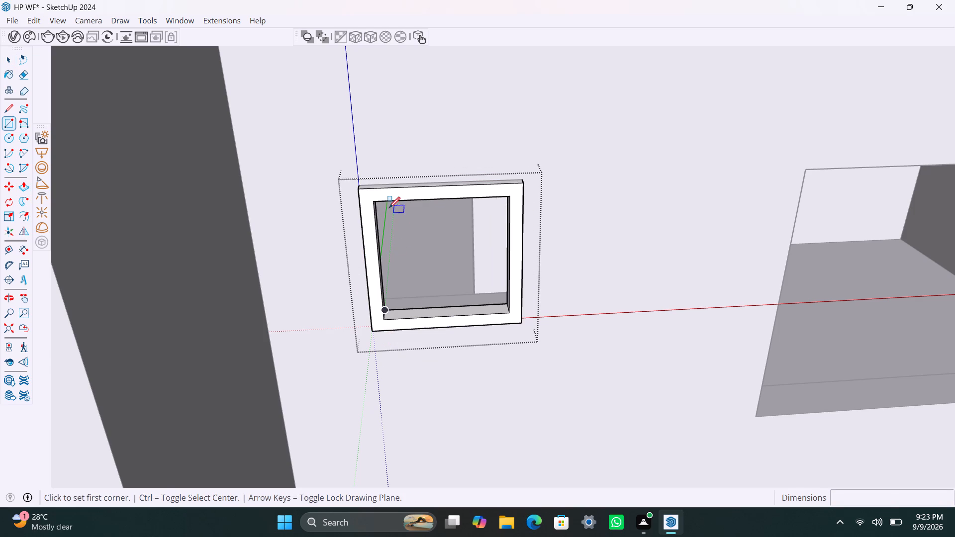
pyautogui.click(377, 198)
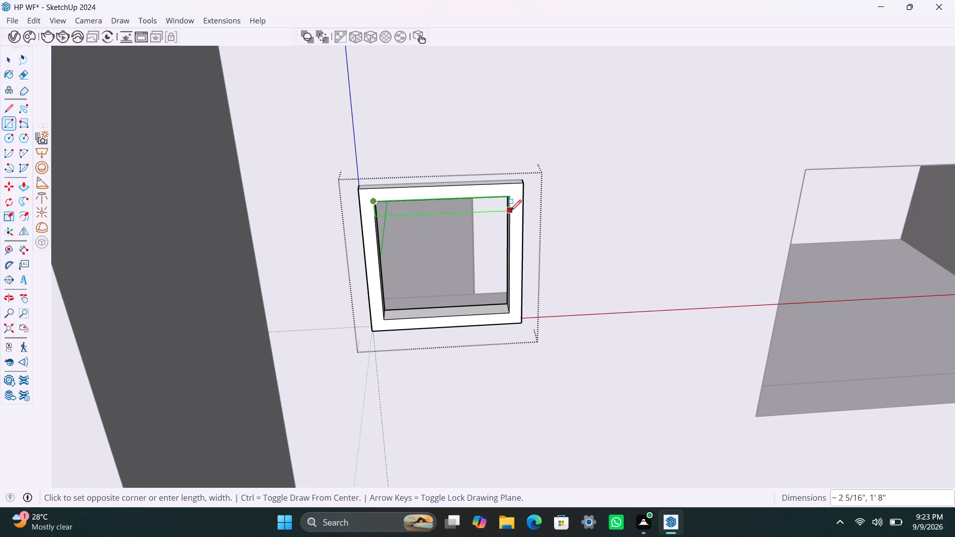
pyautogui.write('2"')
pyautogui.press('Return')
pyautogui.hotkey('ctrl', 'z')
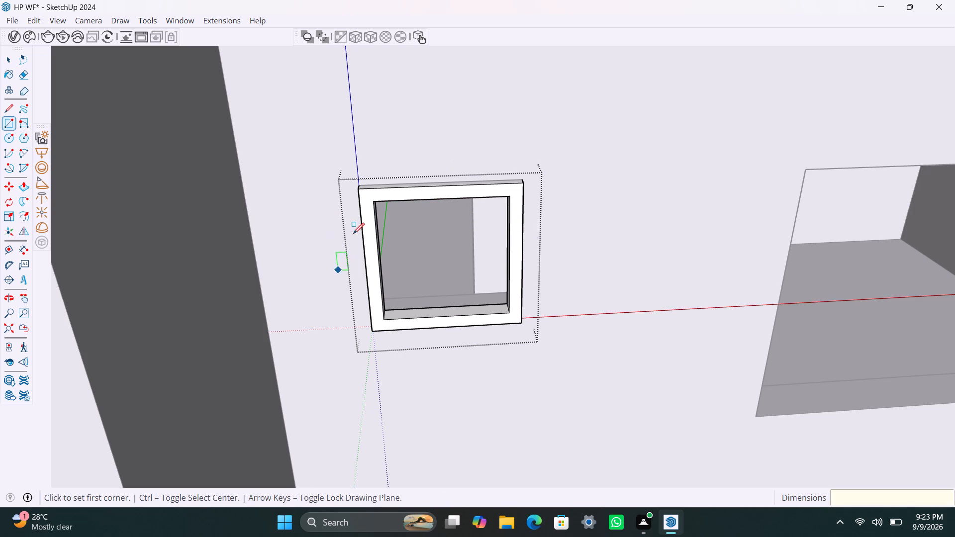
# Draw a 2" high rectangle across the top inside the small window frame and delete the remaining face below it.
pyautogui.click(375, 204)
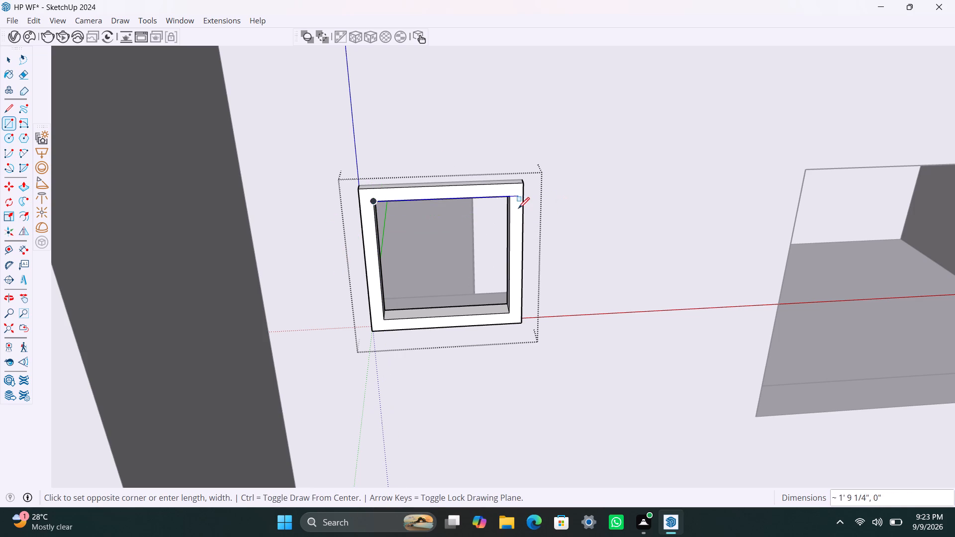
pyautogui.write('2"')
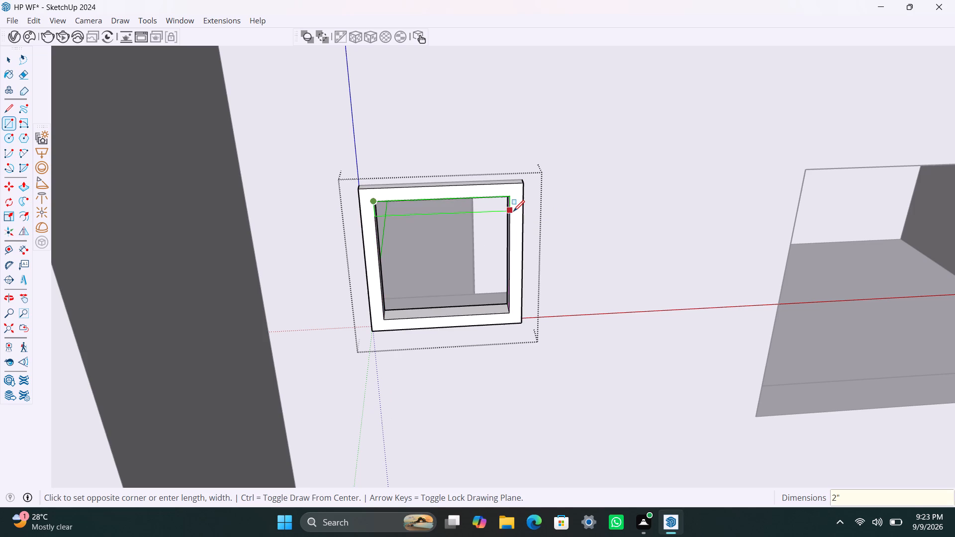
pyautogui.press('Return')
pyautogui.press('space')
pyautogui.click(486, 233)
pyautogui.press('Delete')
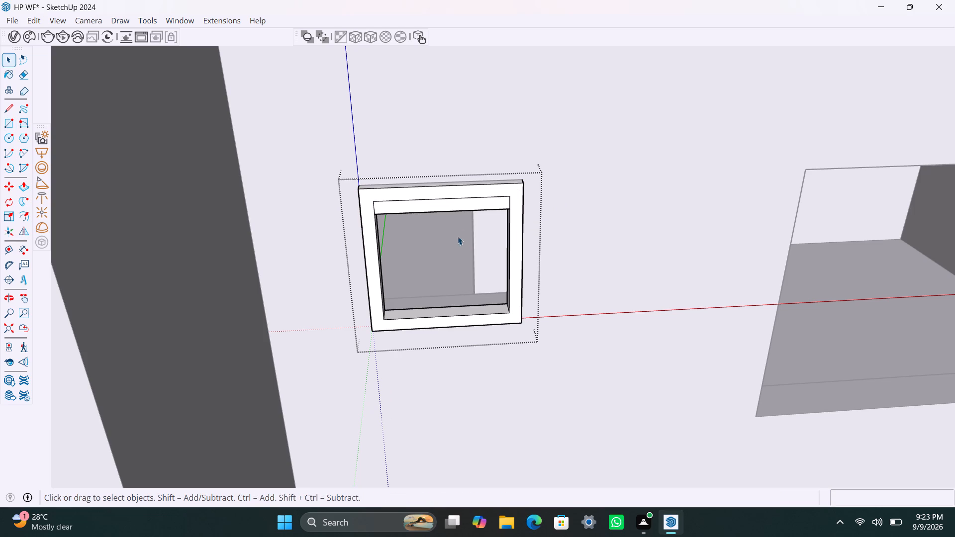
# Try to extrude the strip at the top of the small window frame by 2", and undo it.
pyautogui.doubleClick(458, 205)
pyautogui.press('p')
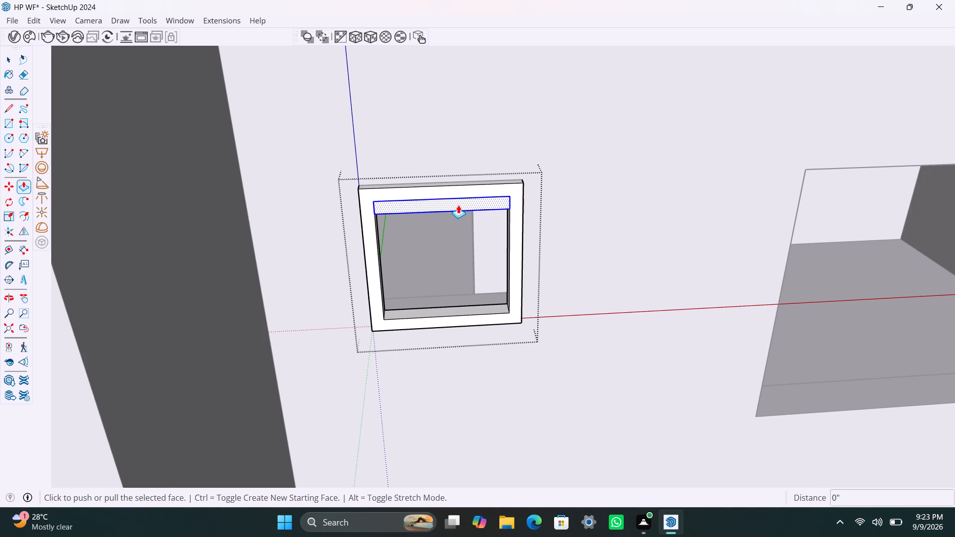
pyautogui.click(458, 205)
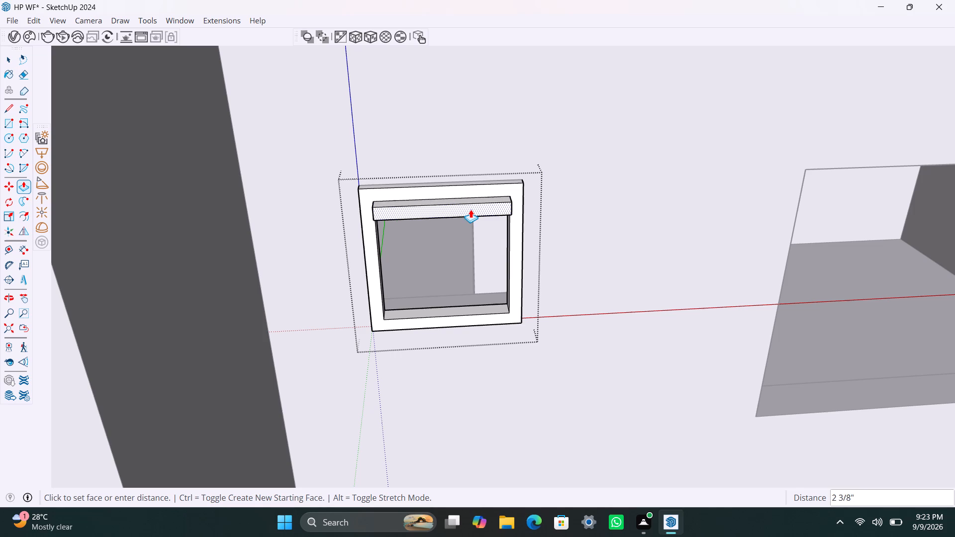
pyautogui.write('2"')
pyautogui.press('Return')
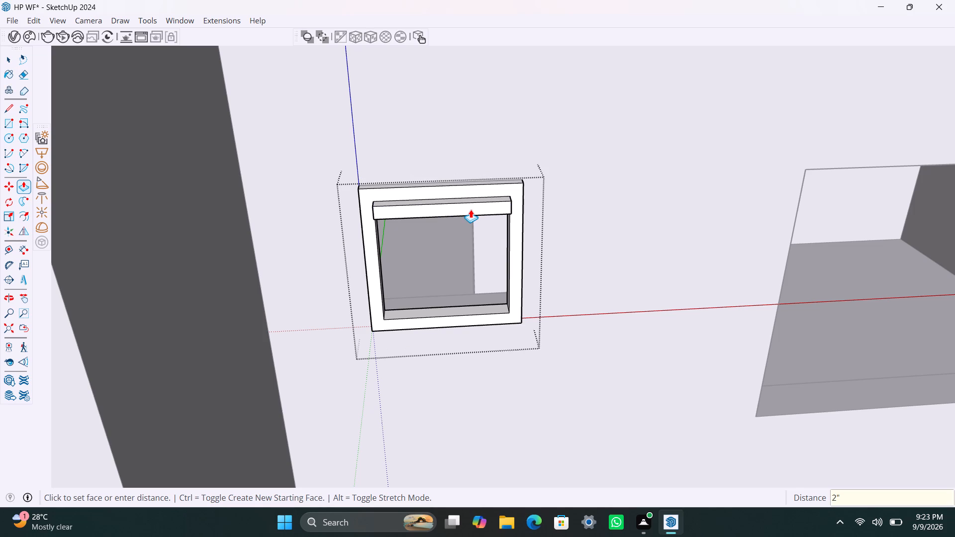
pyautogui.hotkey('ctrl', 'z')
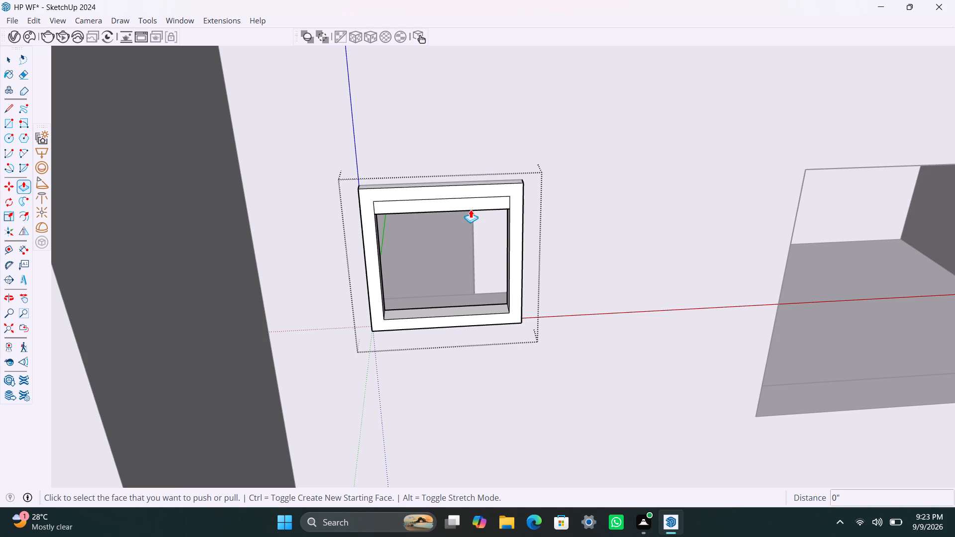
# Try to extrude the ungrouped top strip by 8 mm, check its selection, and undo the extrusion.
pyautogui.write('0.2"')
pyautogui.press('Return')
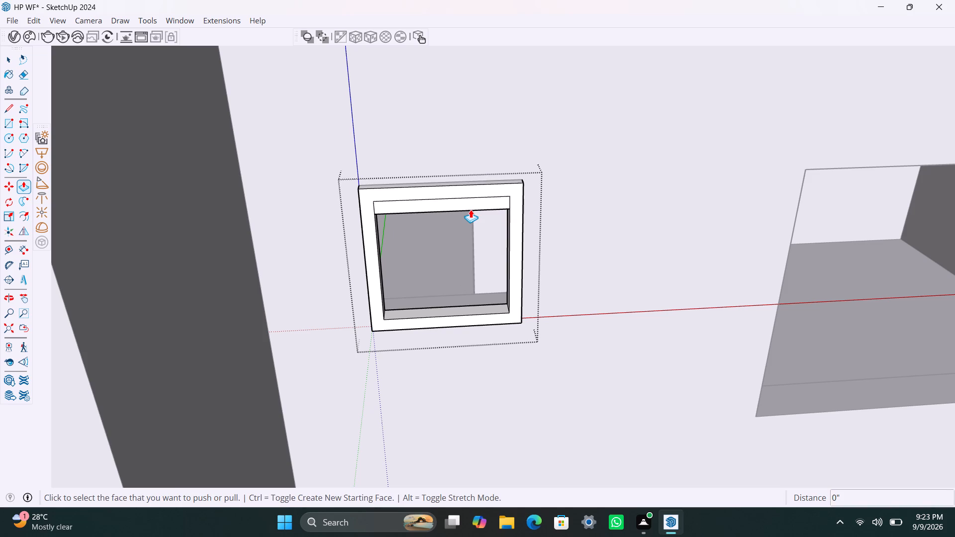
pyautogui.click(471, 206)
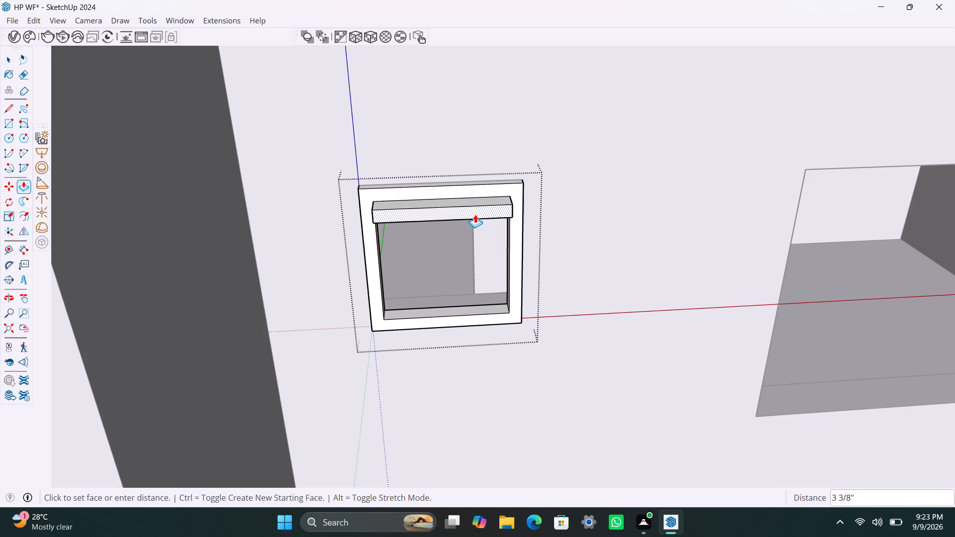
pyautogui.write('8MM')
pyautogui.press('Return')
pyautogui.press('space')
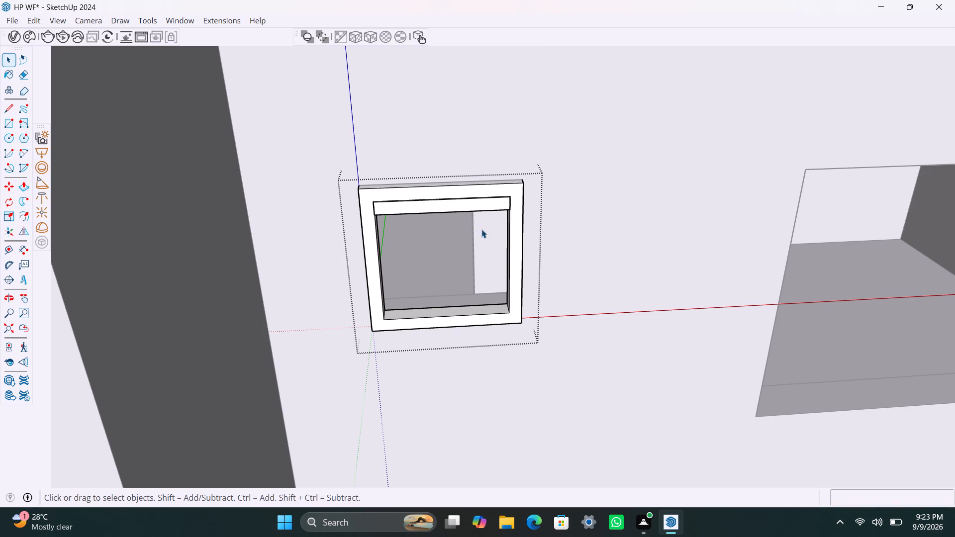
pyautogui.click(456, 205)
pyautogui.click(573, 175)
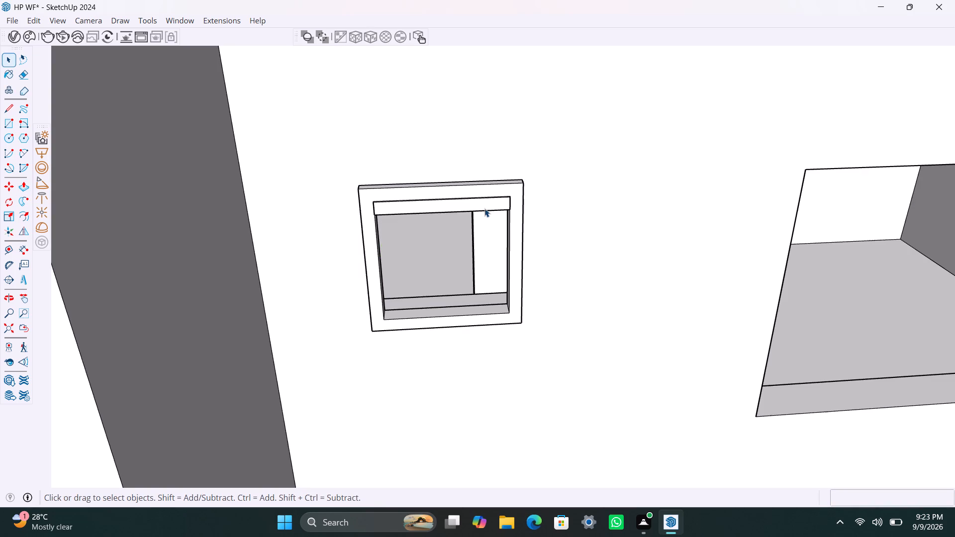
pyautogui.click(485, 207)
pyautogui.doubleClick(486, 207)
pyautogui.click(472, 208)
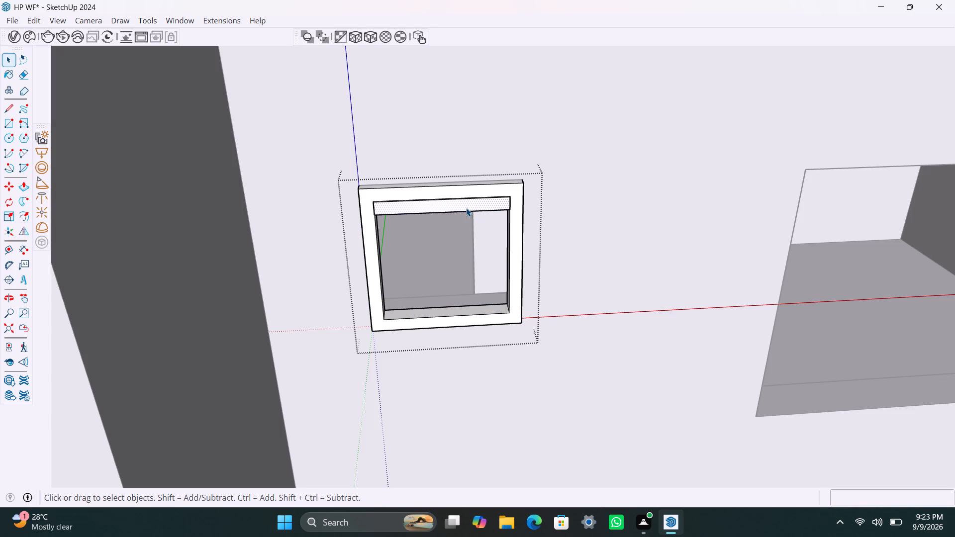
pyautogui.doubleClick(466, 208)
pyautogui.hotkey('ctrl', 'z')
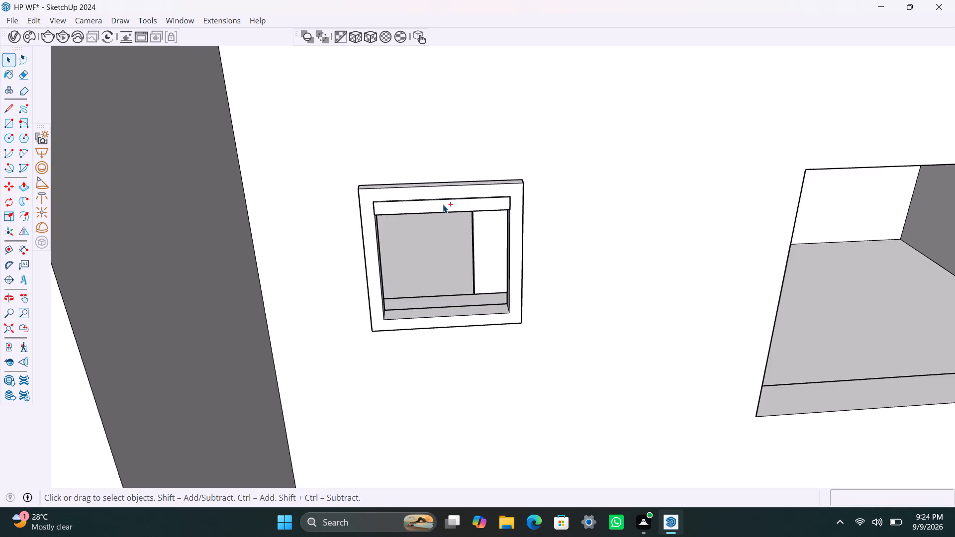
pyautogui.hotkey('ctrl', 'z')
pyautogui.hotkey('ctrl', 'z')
# Make the top strip of the small window its own group, extrude it 8 mm, and leave the strip group.
pyautogui.doubleClick(438, 206)
pyautogui.rightClick(438, 206)
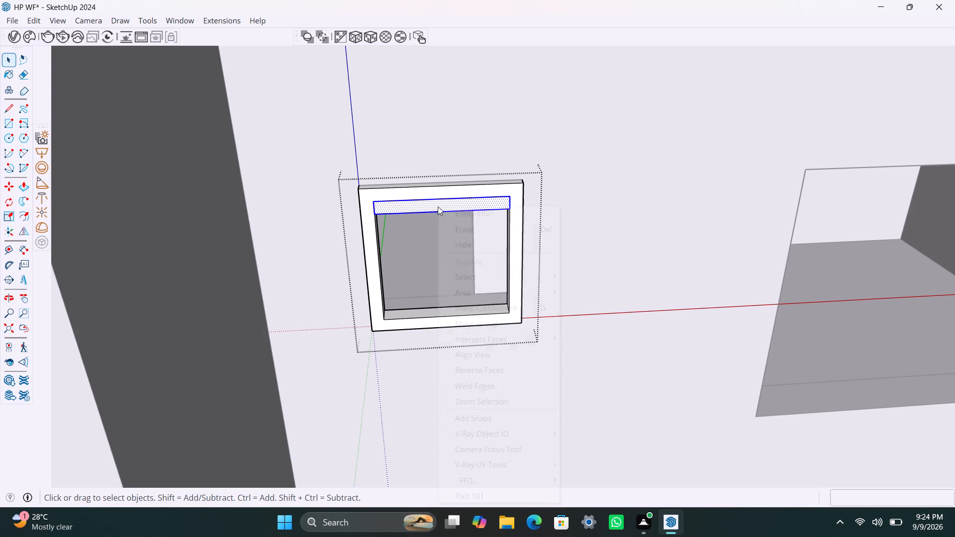
pyautogui.click(482, 317)
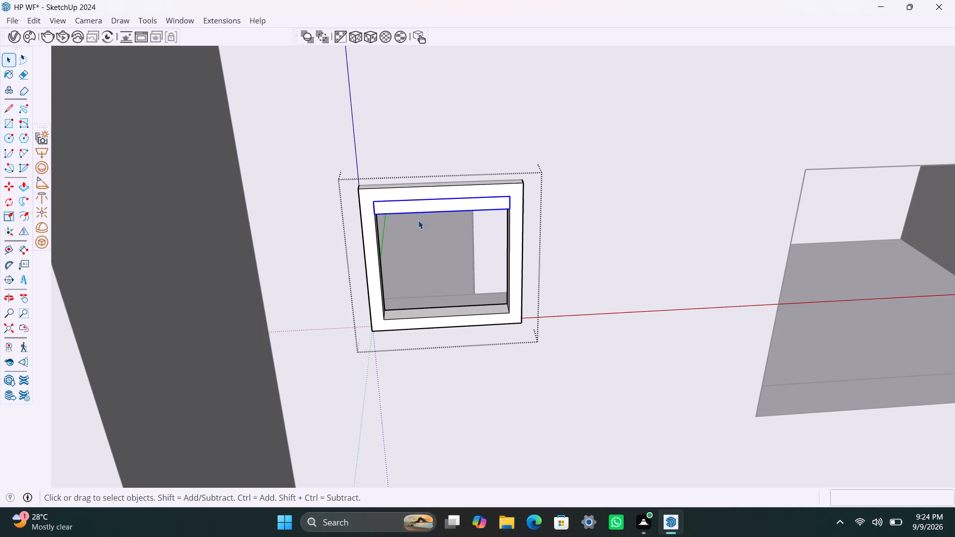
pyautogui.tripleClick(424, 207)
pyautogui.press('p')
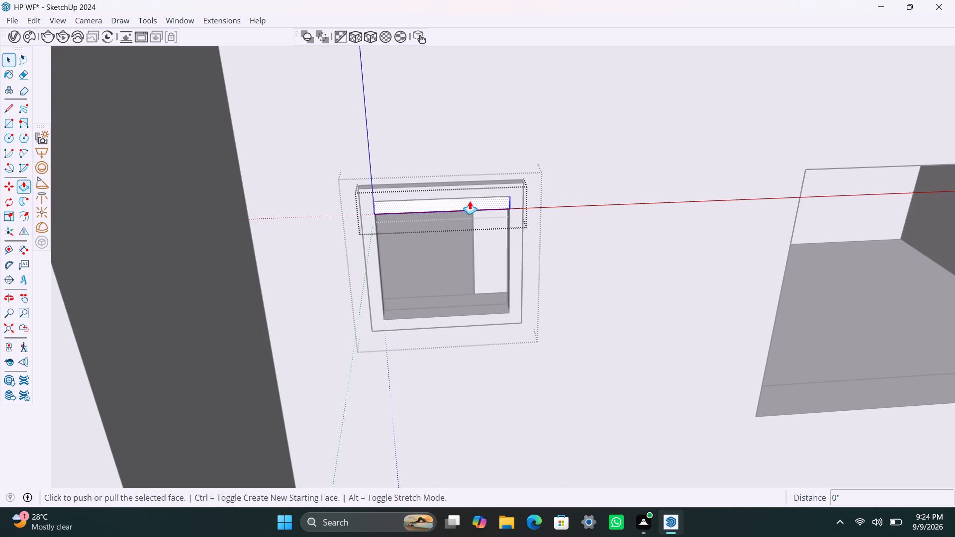
pyautogui.click(470, 201)
pyautogui.write('8MM')
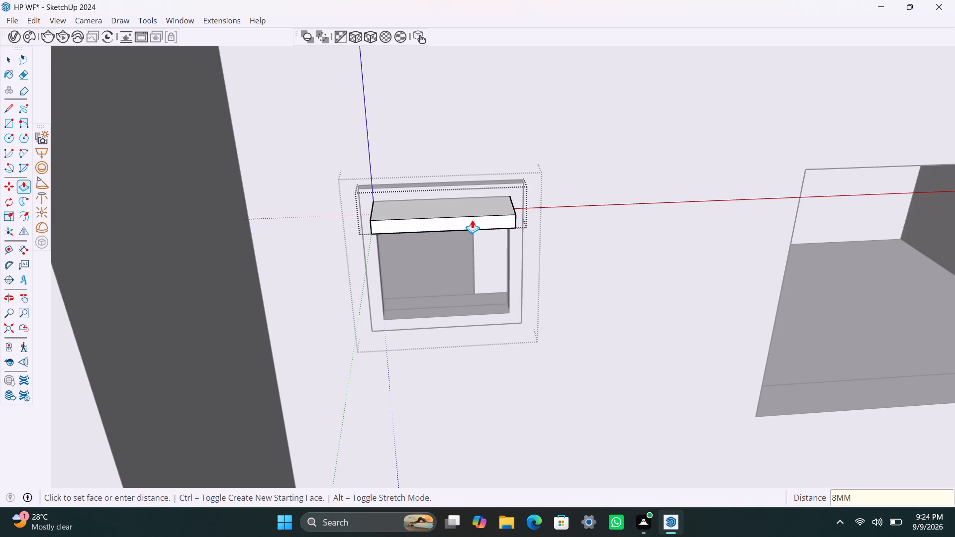
pyautogui.press('Return')
pyautogui.press('space')
pyautogui.click(549, 240)
# Copy the slat 1' 6" down to the frame's bottom, divide the distance into 6 equal copies, and leave the window group.
pyautogui.click(502, 206)
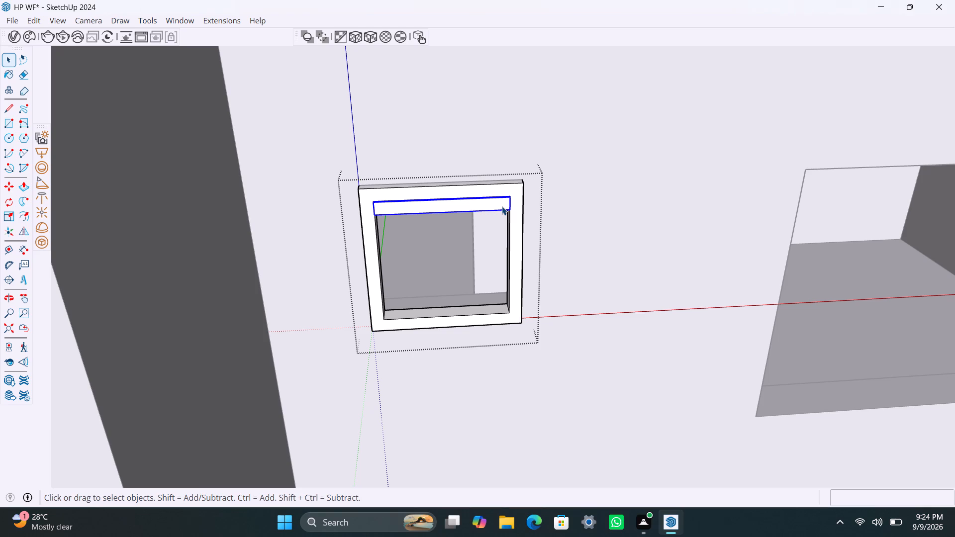
pyautogui.press('m')
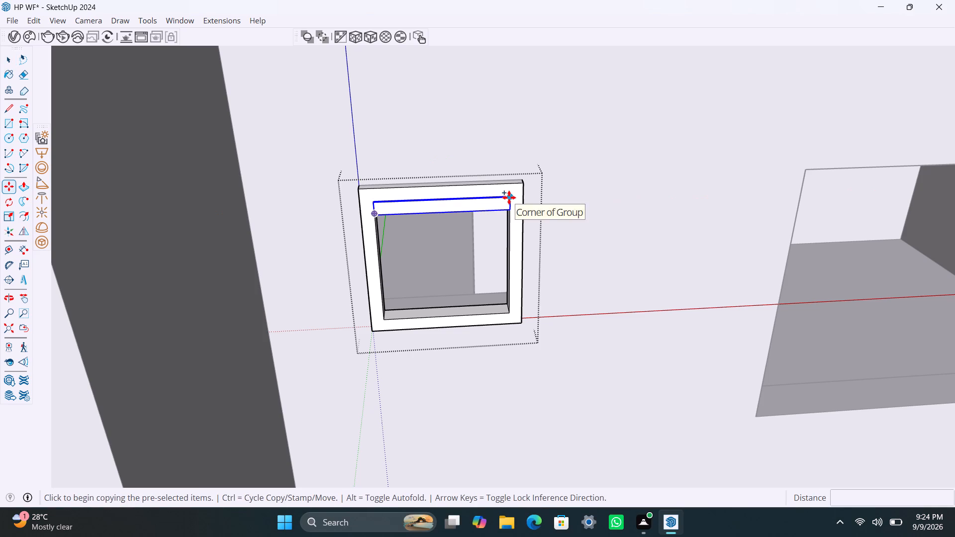
pyautogui.click(510, 206)
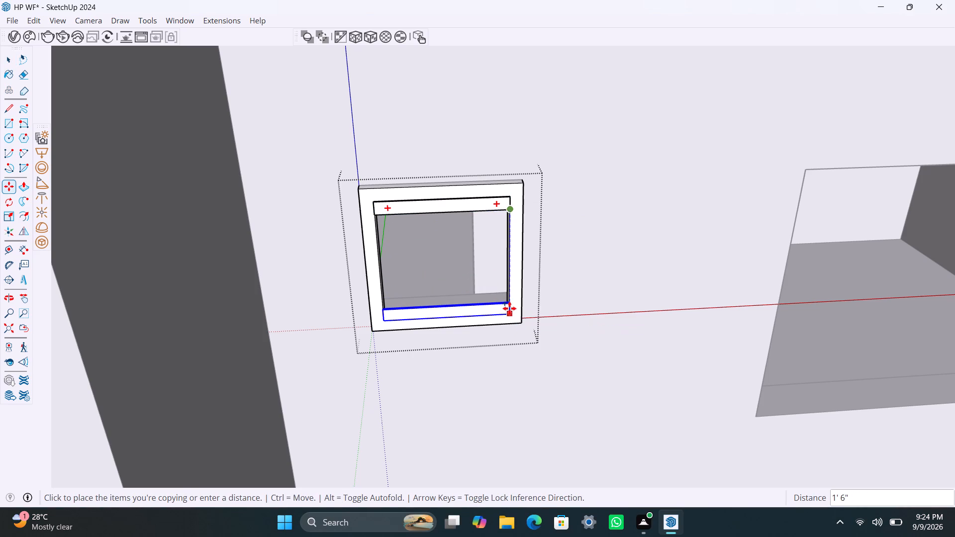
pyautogui.click(510, 308)
pyautogui.write('/6')
pyautogui.press('Return')
pyautogui.press('space')
pyautogui.scroll(-6, 515, 303)
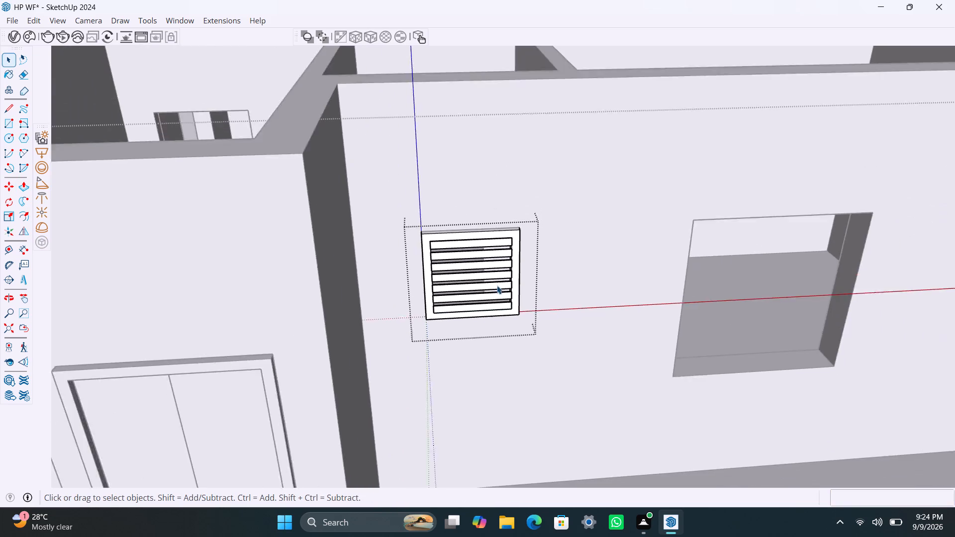
pyautogui.scroll(-6, 497, 285)
pyautogui.keyDown('shift'); pyautogui.moveTo(471, 304); pyautogui.dragTo(383, 316, button='middle'); pyautogui.keyUp('shift')
pyautogui.click(853, 141)
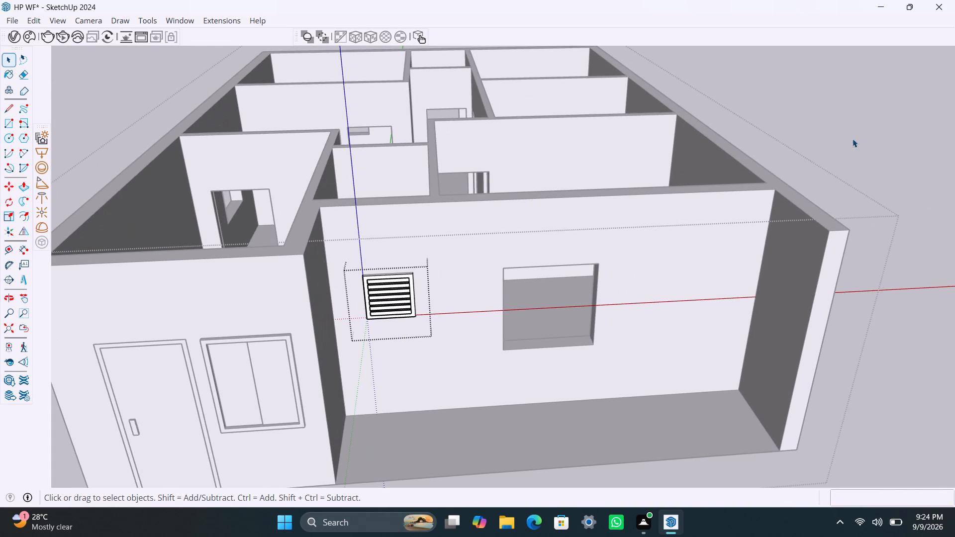
# Draw a rectangle over the larger window opening in the recessed front wall and make it a group.
pyautogui.scroll(-1, 497, 337)
pyautogui.moveTo(498, 341); pyautogui.dragTo(450, 331, button='middle')
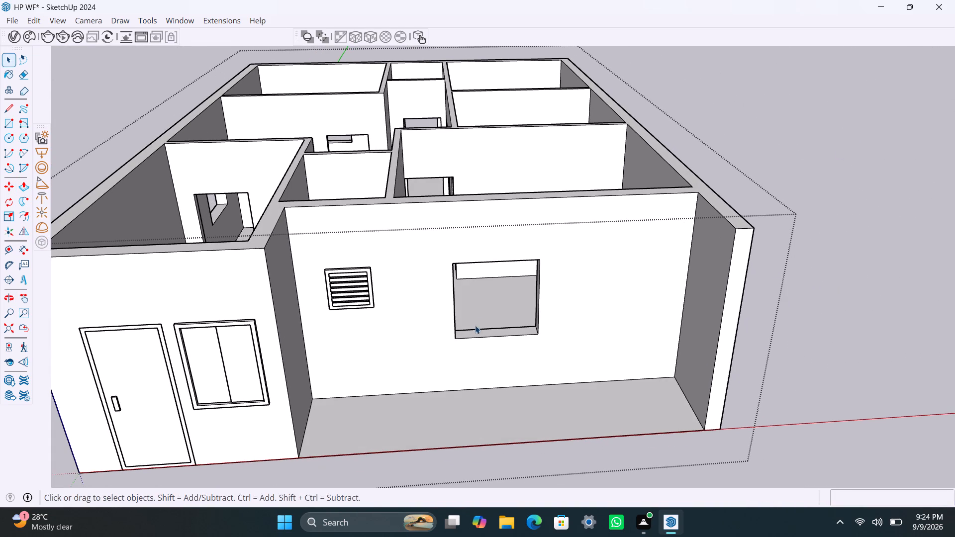
pyautogui.press('r')
pyautogui.click(453, 261)
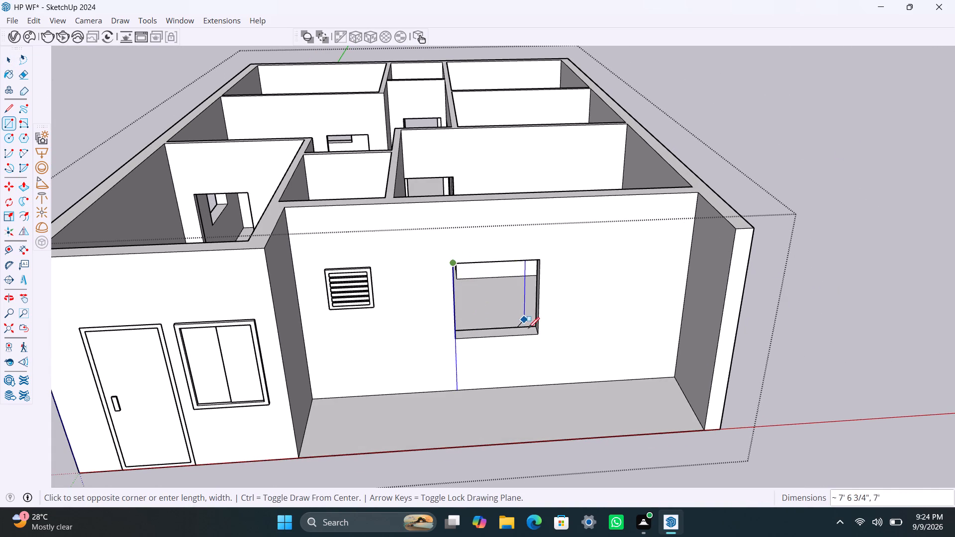
pyautogui.click(535, 334)
pyautogui.press('space')
pyautogui.doubleClick(505, 318)
pyautogui.rightClick(505, 315)
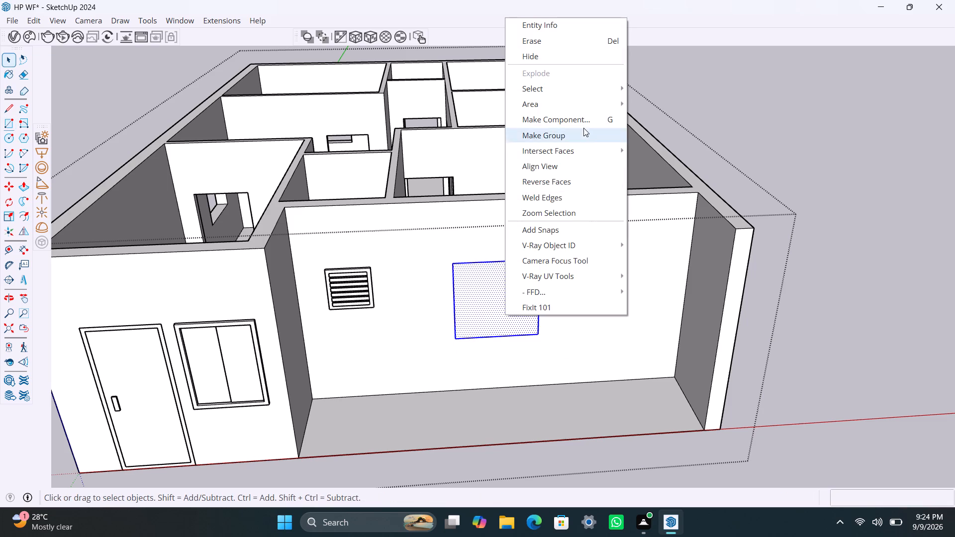
pyautogui.click(571, 135)
# Open the front window group, offset its face 2" inward, and delete the inner face to leave a frame.
pyautogui.tripleClick(501, 293)
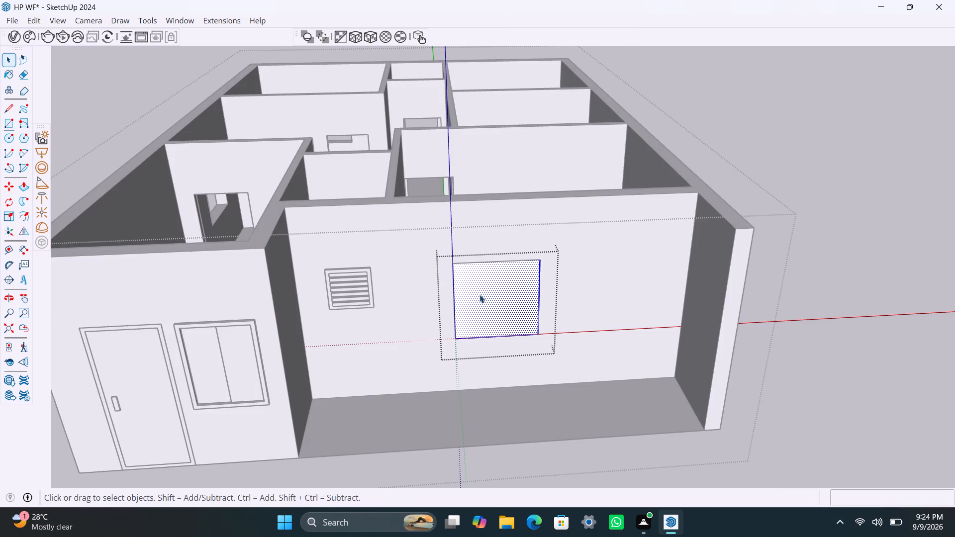
pyautogui.press('f')
pyautogui.click(475, 287)
pyautogui.write('2"')
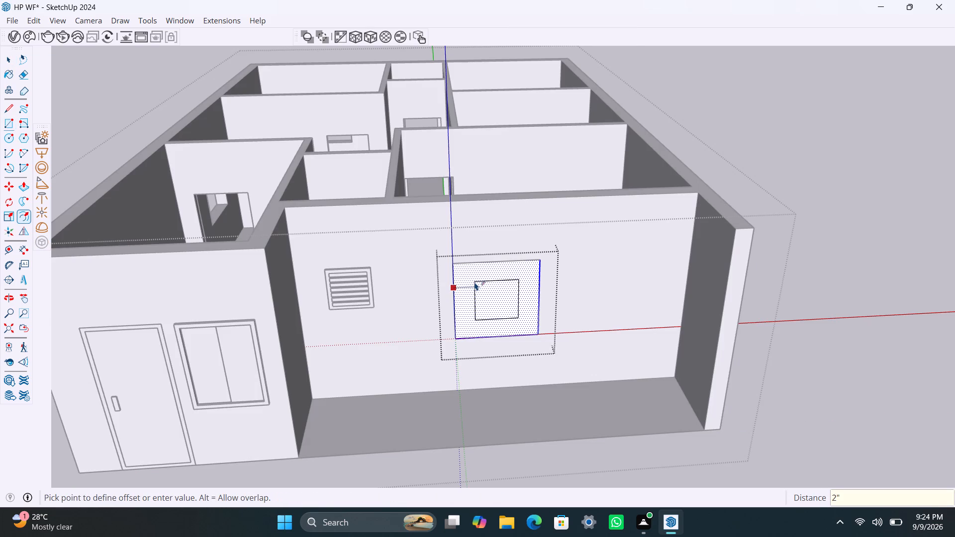
pyautogui.press('Return')
pyautogui.press('space')
pyautogui.click(494, 289)
pyautogui.press('Delete')
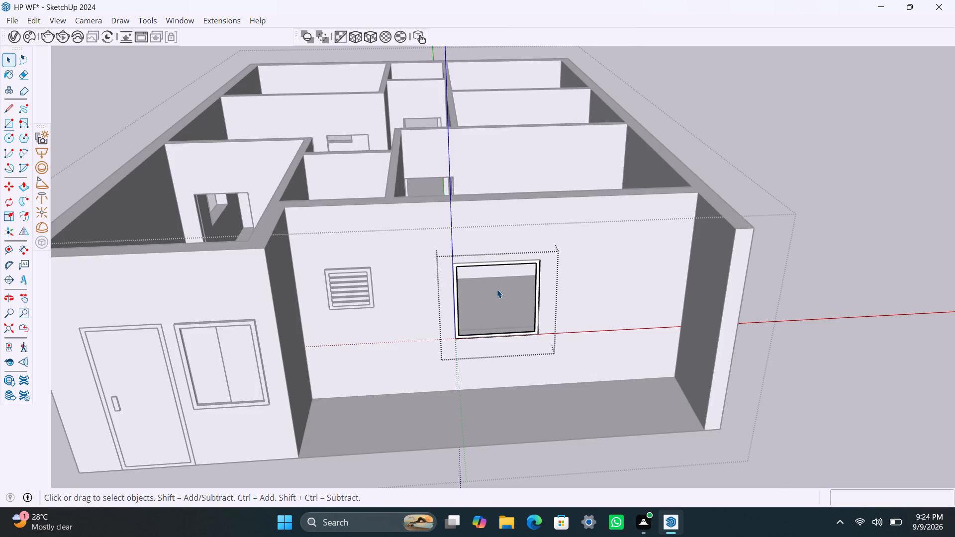
# Extrude the front window's frame face by 1.5" two times in succession.
pyautogui.scroll(6, 457, 317)
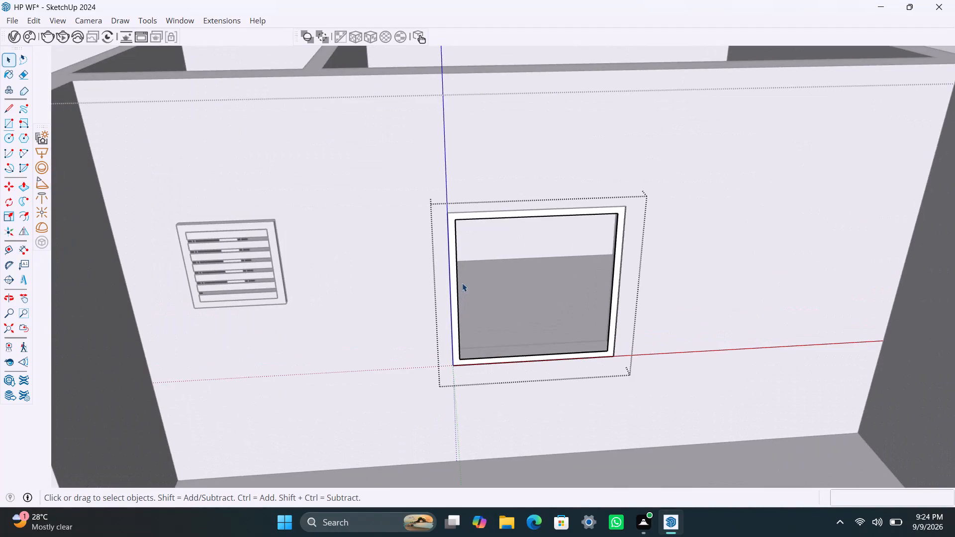
pyautogui.scroll(2, 462, 283)
pyautogui.click(448, 263)
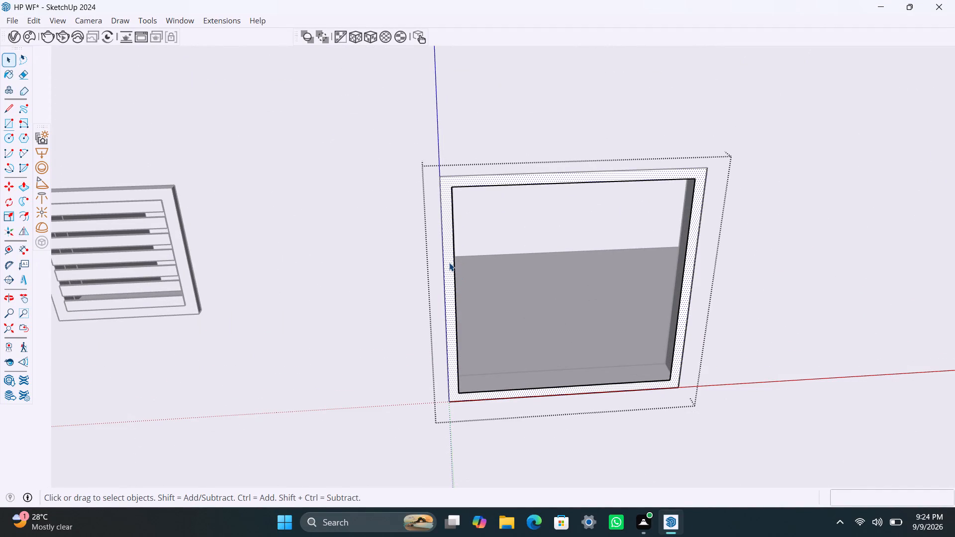
pyautogui.press('p')
pyautogui.click(449, 263)
pyautogui.write('1.5"')
pyautogui.press('Return')
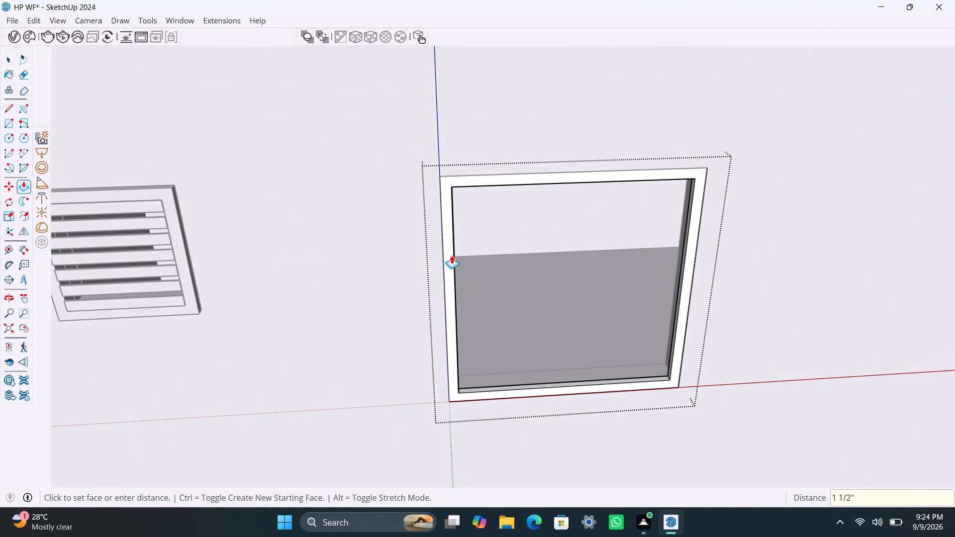
pyautogui.click(451, 259)
pyautogui.write('1.5"')
pyautogui.press('Return')
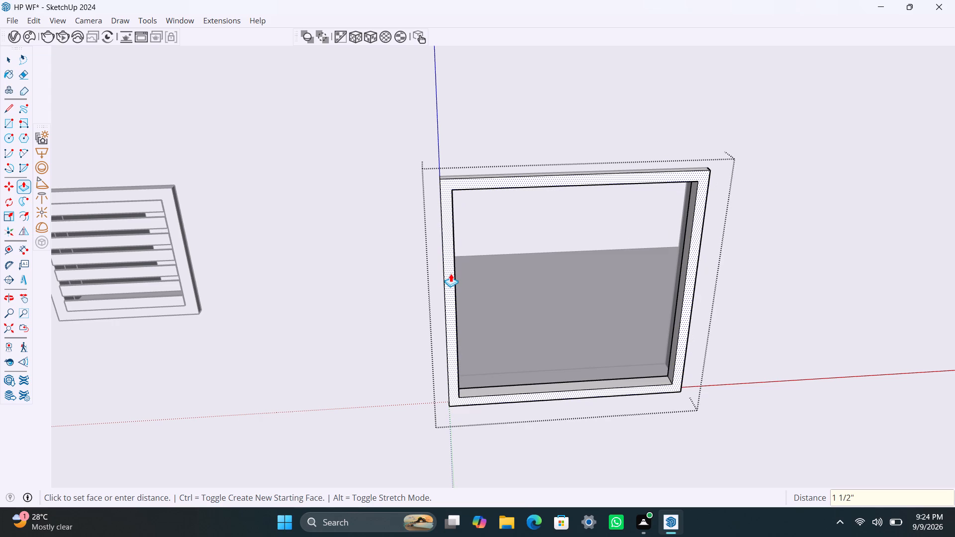
pyautogui.press('space')
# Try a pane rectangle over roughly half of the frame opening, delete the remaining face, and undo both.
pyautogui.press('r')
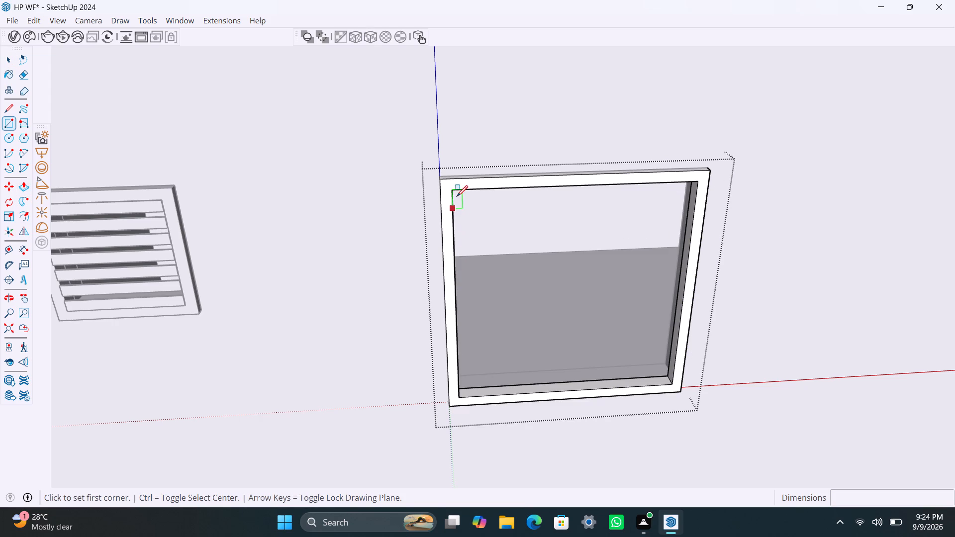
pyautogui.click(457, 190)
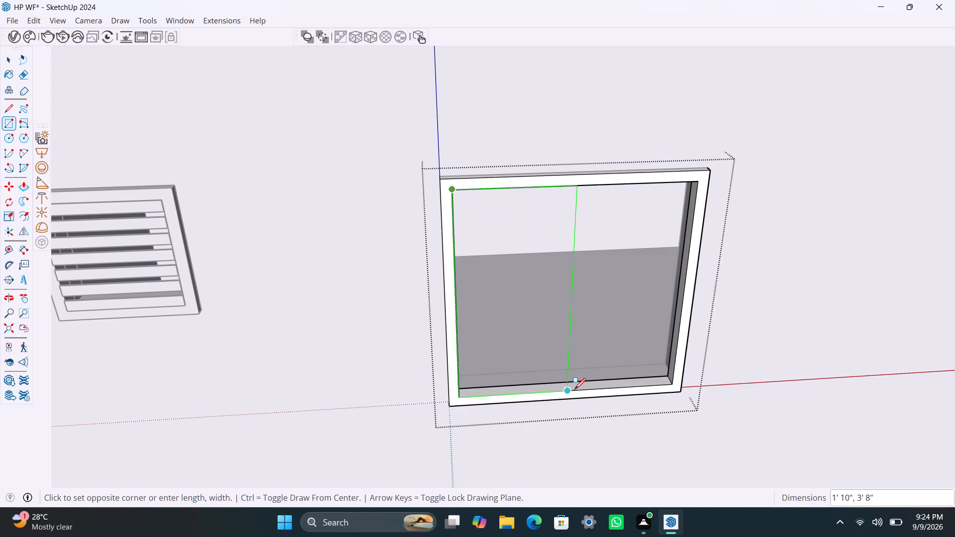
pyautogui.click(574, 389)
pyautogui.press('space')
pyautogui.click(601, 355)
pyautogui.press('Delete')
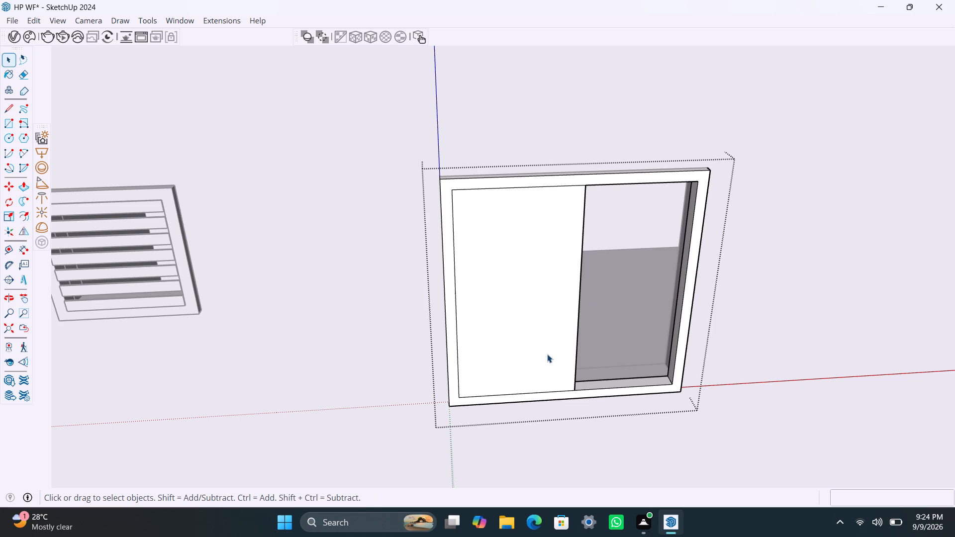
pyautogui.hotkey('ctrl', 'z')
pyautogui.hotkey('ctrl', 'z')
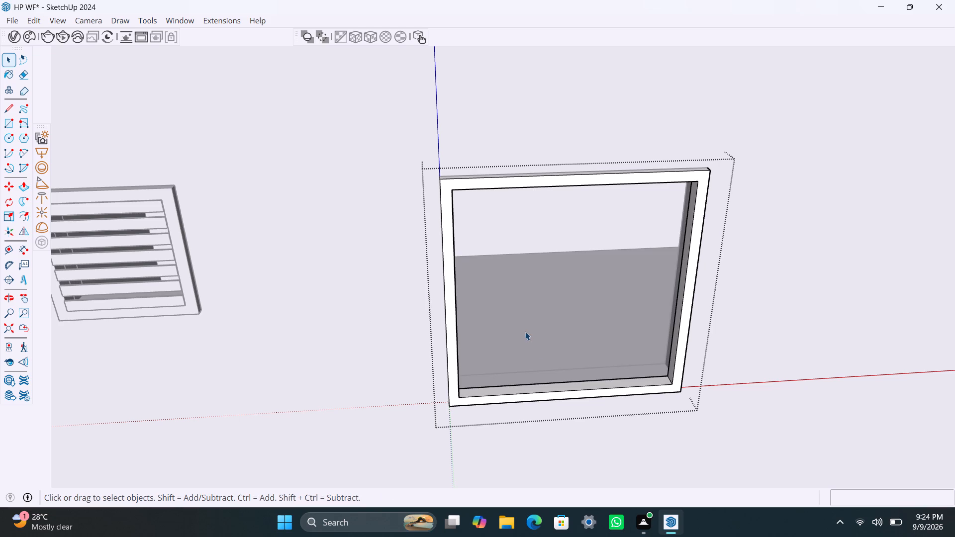
# Draw a pane rectangle from the frame's inner top corner to the inner bottom edge's midpoint and delete the other half's face.
pyautogui.press('r')
pyautogui.click(452, 192)
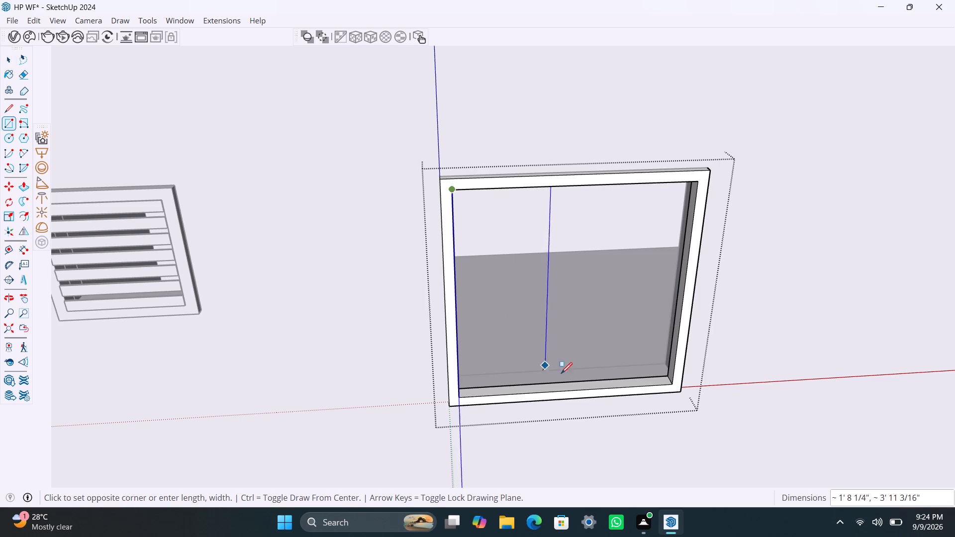
pyautogui.click(565, 389)
pyautogui.press('space')
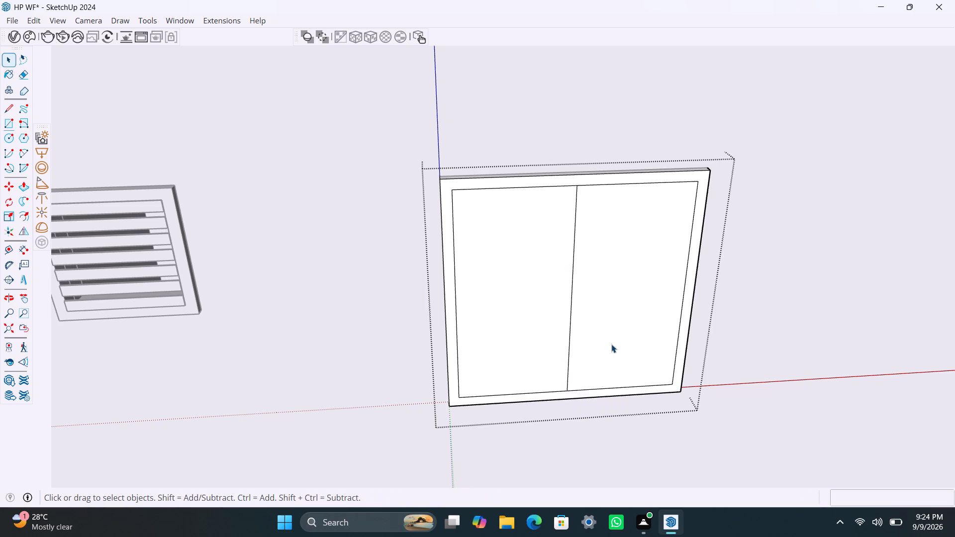
pyautogui.click(611, 344)
pyautogui.press('Delete')
# Make the half-width pane its own group, extrude it 8 mm, and leave the pane group.
pyautogui.doubleClick(546, 329)
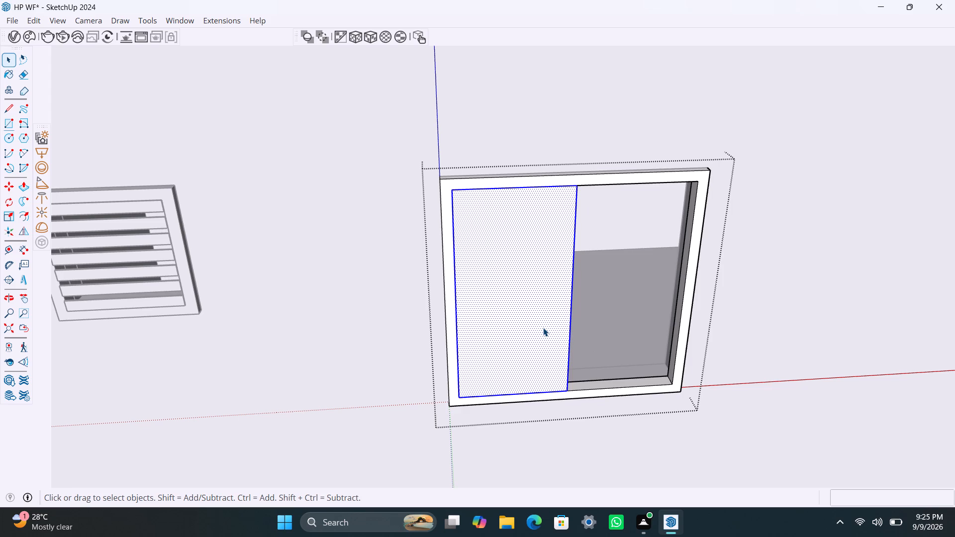
pyautogui.rightClick(543, 328)
pyautogui.click(590, 144)
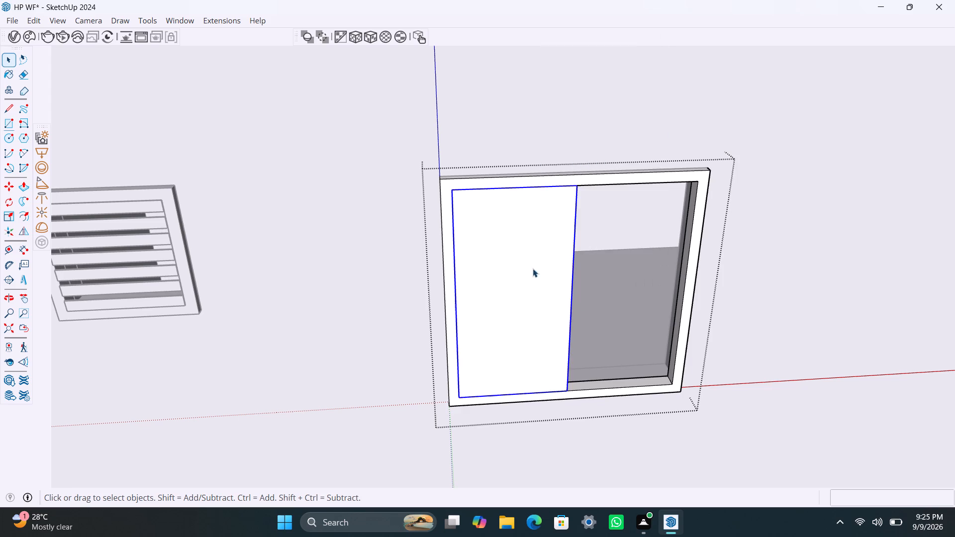
pyautogui.tripleClick(526, 285)
pyautogui.press('p')
pyautogui.click(526, 285)
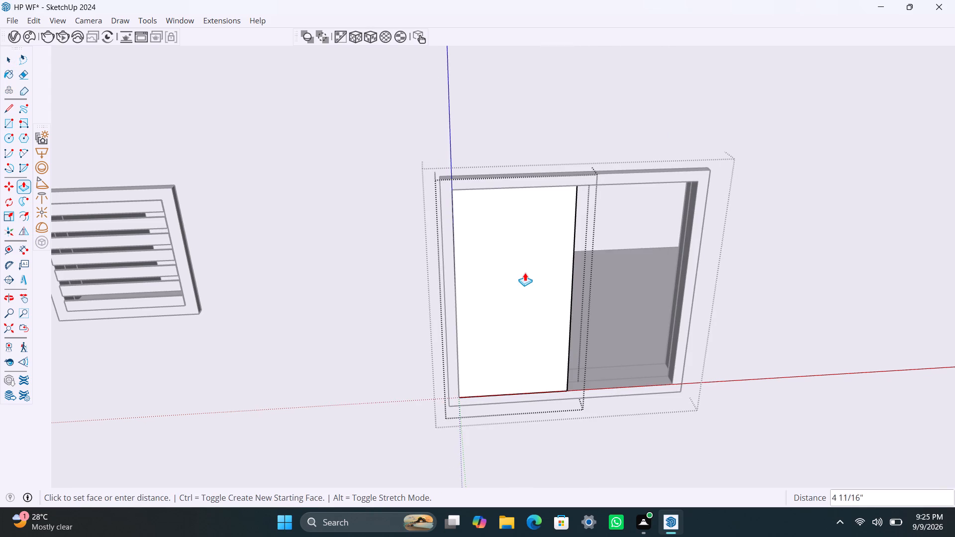
pyautogui.write('8MM')
pyautogui.press('Return')
pyautogui.press('space')
pyautogui.click(544, 98)
# Move the pane about 1 9/16" back into the depth of the window frame.
pyautogui.click(554, 309)
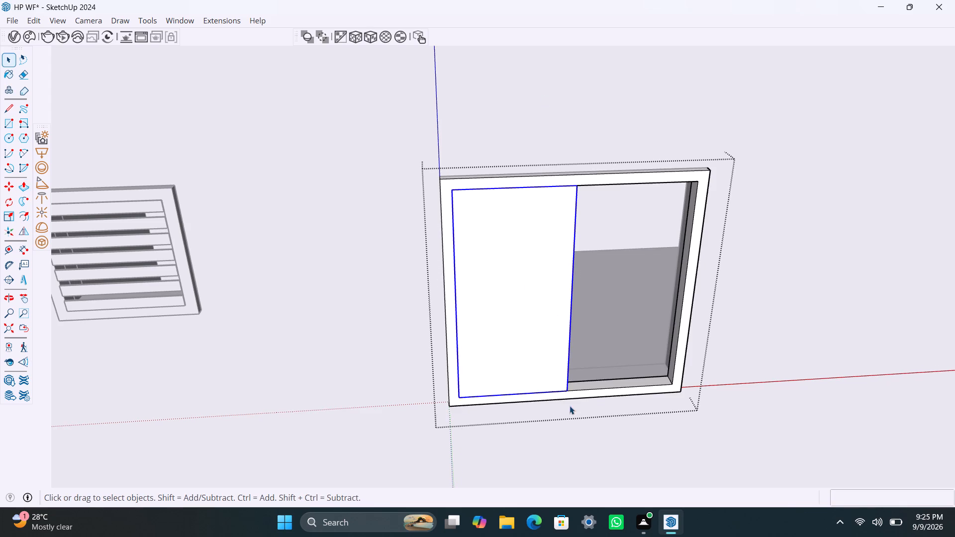
pyautogui.scroll(4, 575, 381)
pyautogui.moveTo(557, 405); pyautogui.dragTo(475, 414, button='middle')
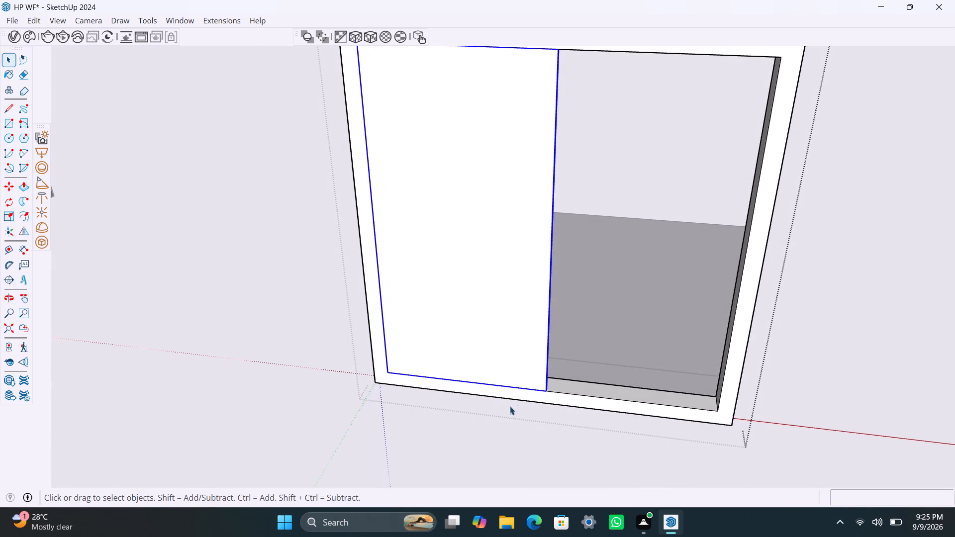
pyautogui.scroll(1, 514, 399)
pyautogui.scroll(4, 544, 352)
pyautogui.press('m')
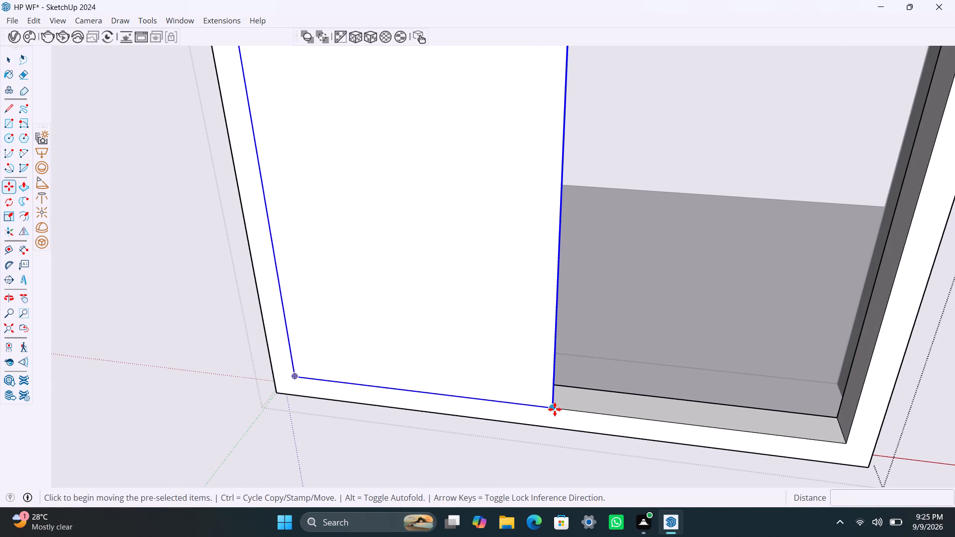
pyautogui.click(556, 409)
pyautogui.click(557, 396)
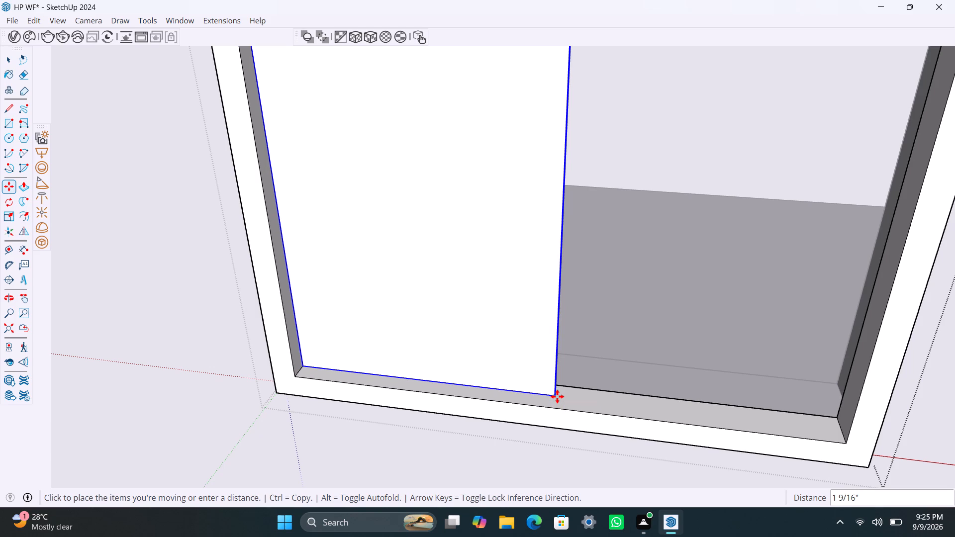
# Copy the pane from its outer bottom corner to the opposite inner bottom corner of the frame.
pyautogui.press('m')
pyautogui.click(557, 396)
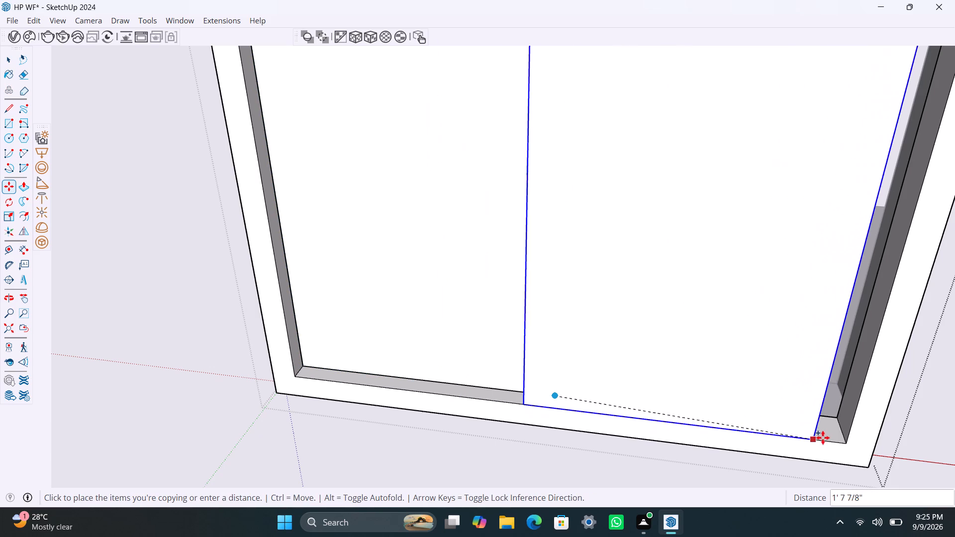
pyautogui.click(846, 438)
# Move the copied pane back into the frame until it meets the first pane's front corner, and leave the window group.
pyautogui.scroll(-4, 530, 379)
pyautogui.moveTo(529, 379); pyautogui.dragTo(689, 419, button='middle')
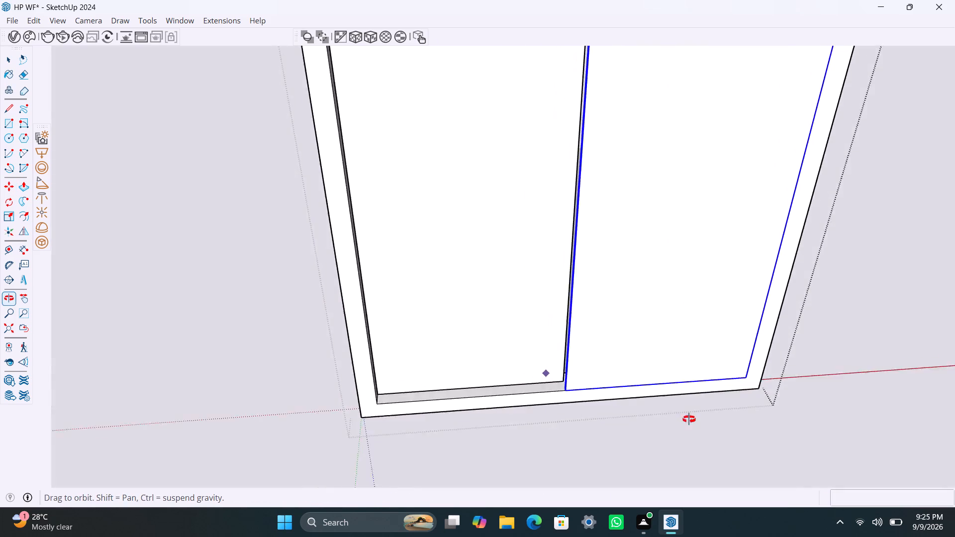
pyautogui.moveTo(689, 419); pyautogui.dragTo(702, 419, button='middle')
pyautogui.scroll(11, 576, 374)
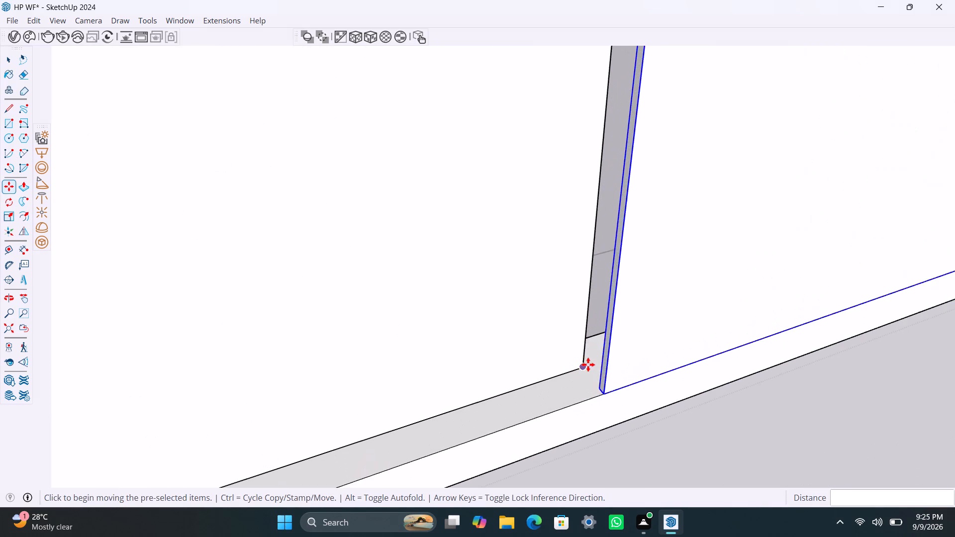
pyautogui.scroll(3, 588, 364)
pyautogui.click(602, 399)
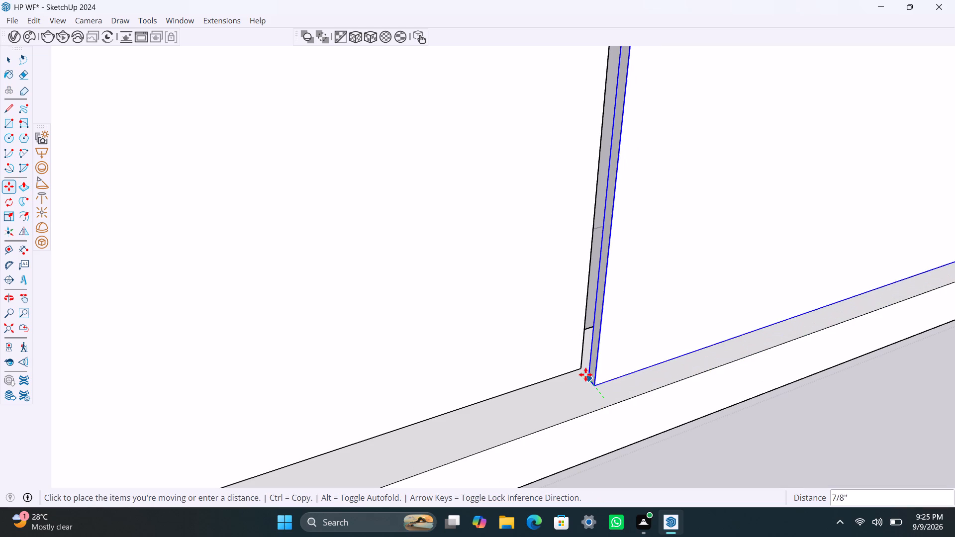
pyautogui.click(583, 370)
pyautogui.scroll(-20, 589, 334)
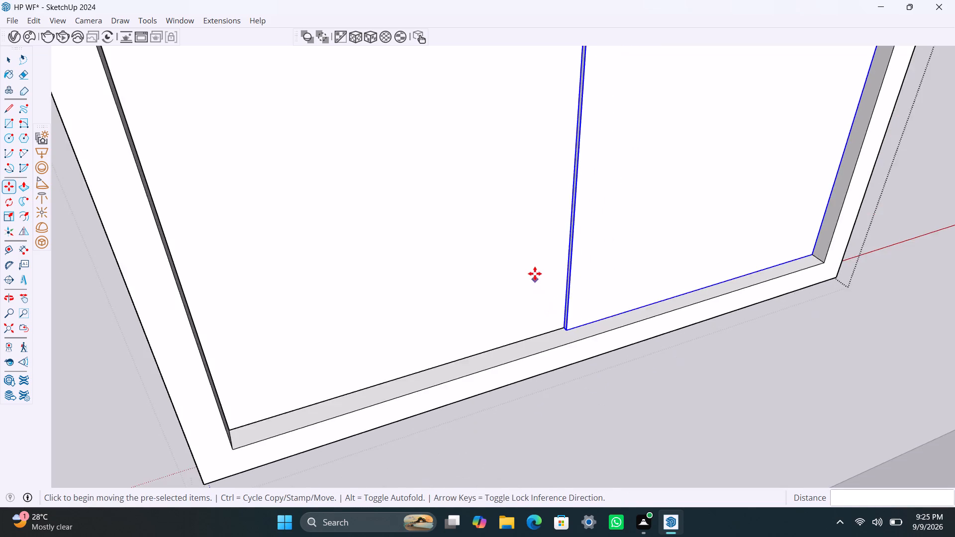
pyautogui.scroll(-20, 535, 273)
pyautogui.scroll(-1, 535, 273)
pyautogui.scroll(-14, 574, 261)
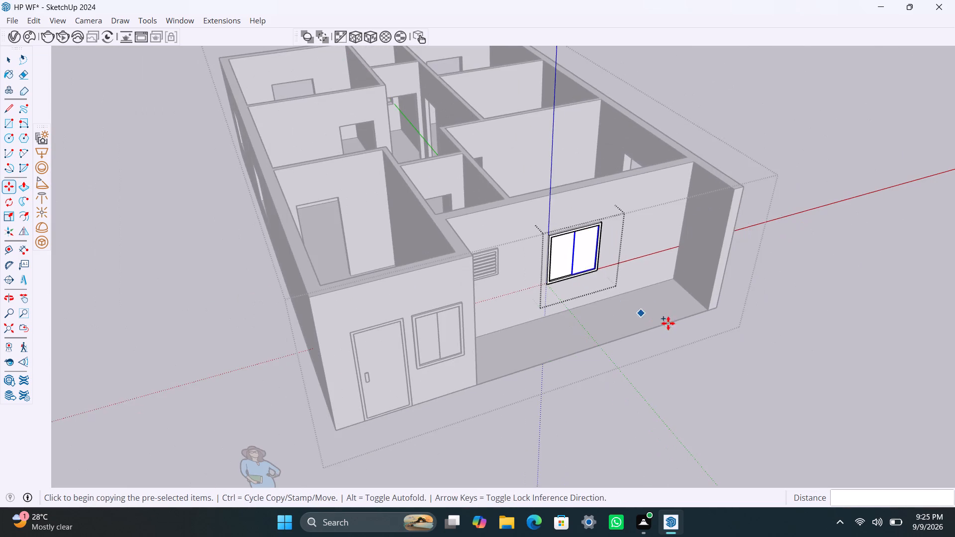
pyautogui.moveTo(678, 327); pyautogui.dragTo(0, 362, button='middle')
pyautogui.scroll(-4, 331, 390)
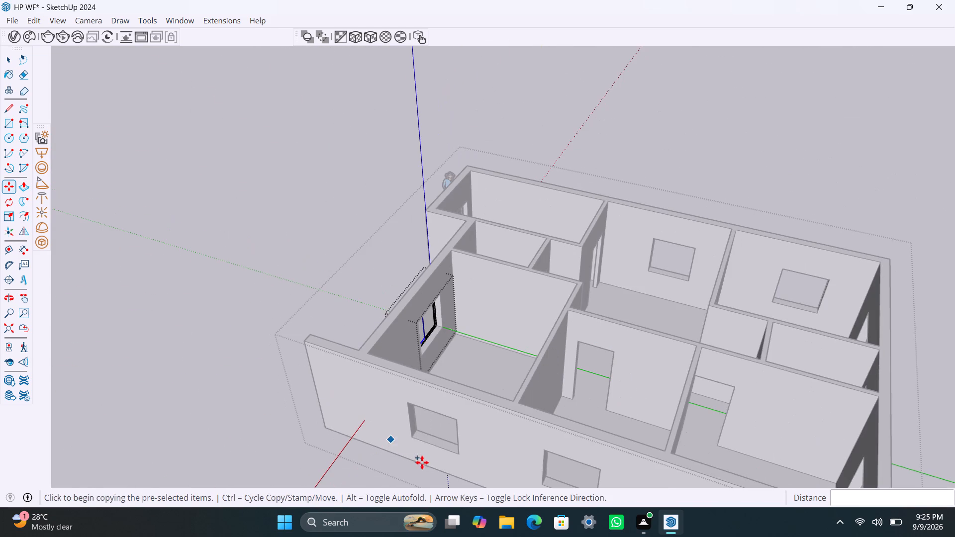
pyautogui.moveTo(427, 466); pyautogui.dragTo(585, 377, button='middle')
pyautogui.press('space')
pyautogui.click(370, 388)
# Draw a rectangle over the window opening nearest the porch in the long side wall and make it a group.
pyautogui.scroll(-3, 375, 380)
pyautogui.moveTo(422, 425); pyautogui.dragTo(554, 424, button='middle')
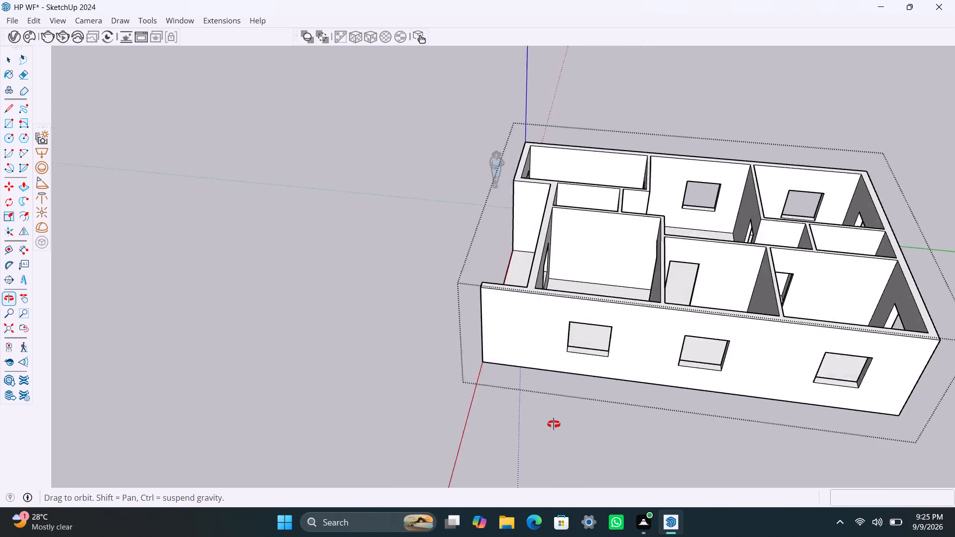
pyautogui.moveTo(554, 424); pyautogui.dragTo(486, 370, button='middle')
pyautogui.scroll(5, 583, 282)
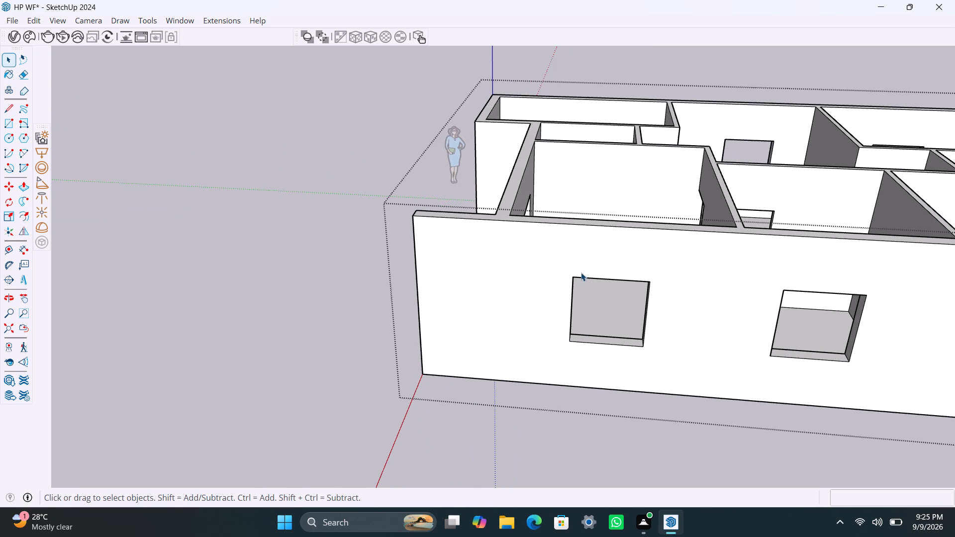
pyautogui.press('r')
pyautogui.click(571, 276)
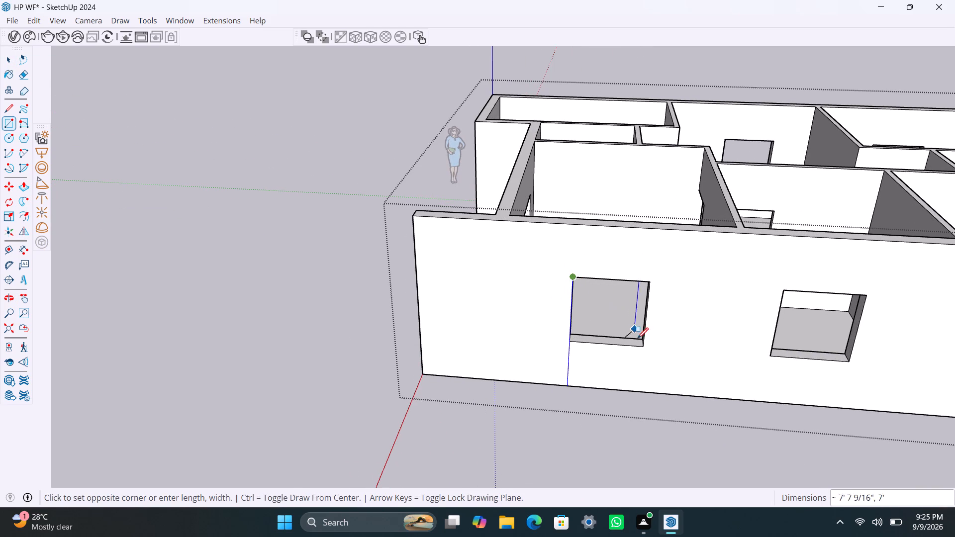
pyautogui.click(646, 344)
pyautogui.press('space')
pyautogui.doubleClick(627, 326)
pyautogui.rightClick(627, 324)
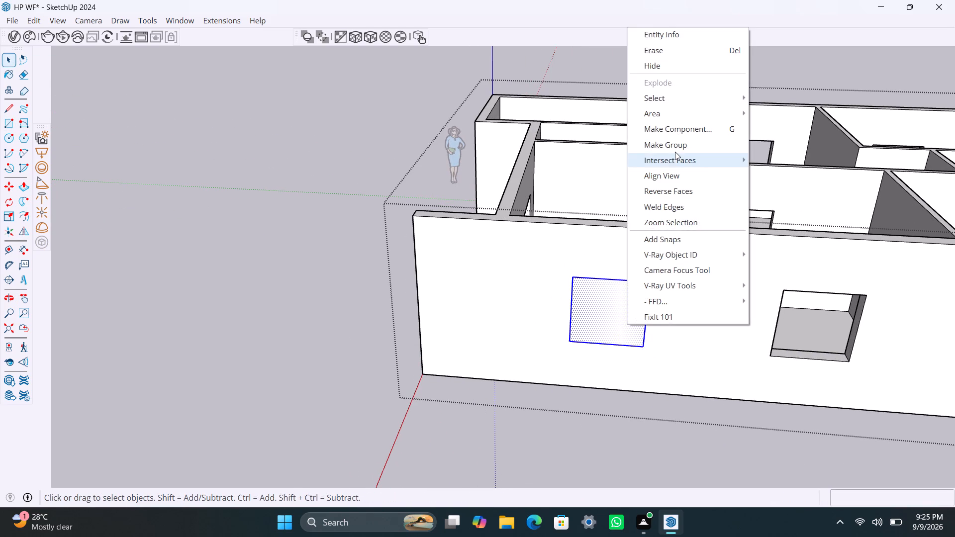
pyautogui.click(675, 151)
# Open the side window group, offset its face 2" inward, and delete the inner face to leave a frame.
pyautogui.click(594, 317)
pyautogui.tripleClick(595, 313)
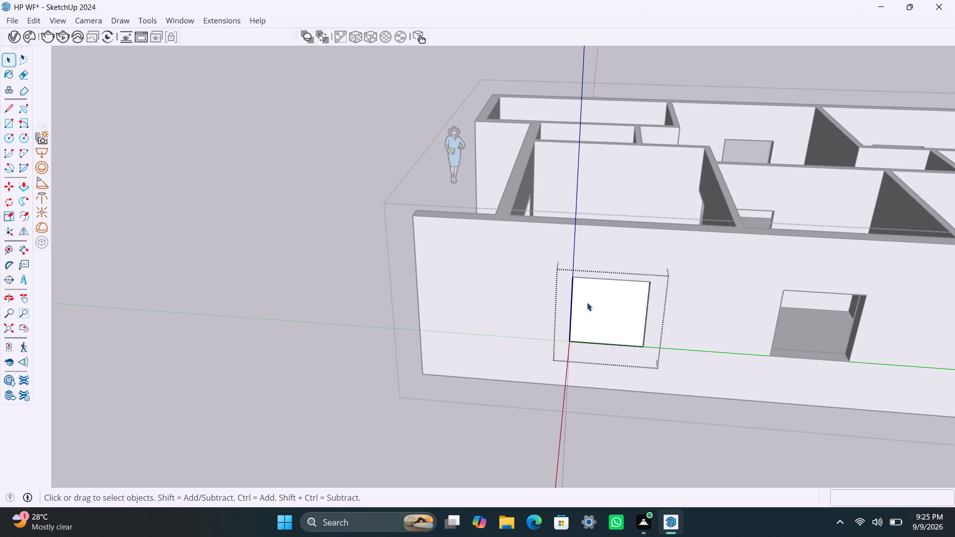
pyautogui.press('f')
pyautogui.click(587, 302)
pyautogui.write('2"')
pyautogui.press('Return')
pyautogui.press('space')
pyautogui.click(617, 333)
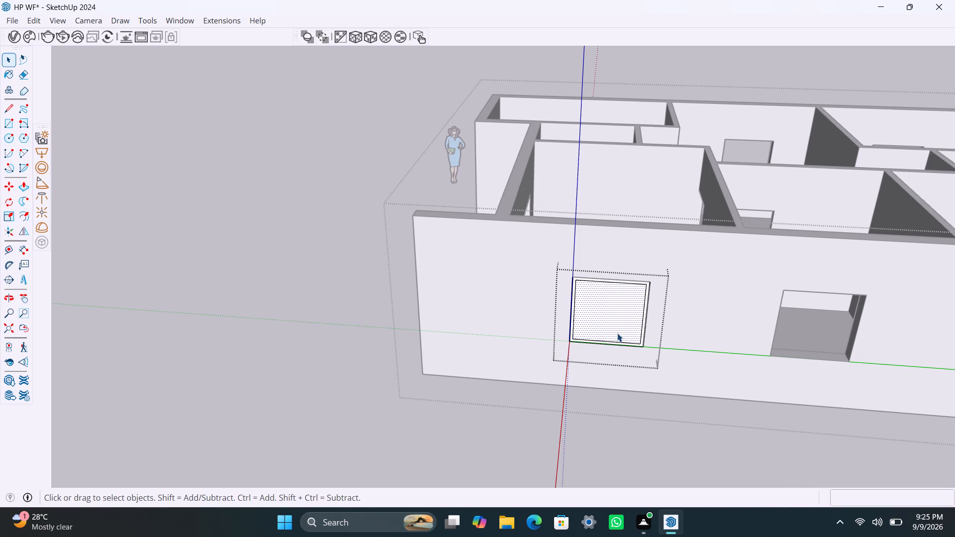
pyautogui.press('Delete')
pyautogui.scroll(4, 615, 330)
pyautogui.scroll(1, 556, 316)
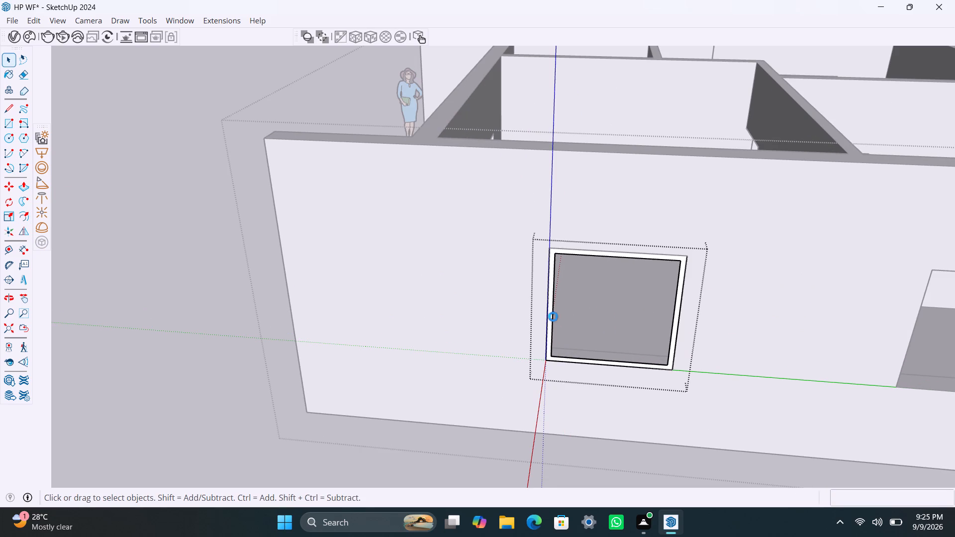
# Push the side window's frame face 1.5" into the opening, and pull its front face 1.5" outward.
pyautogui.scroll(5, 553, 317)
pyautogui.click(550, 310)
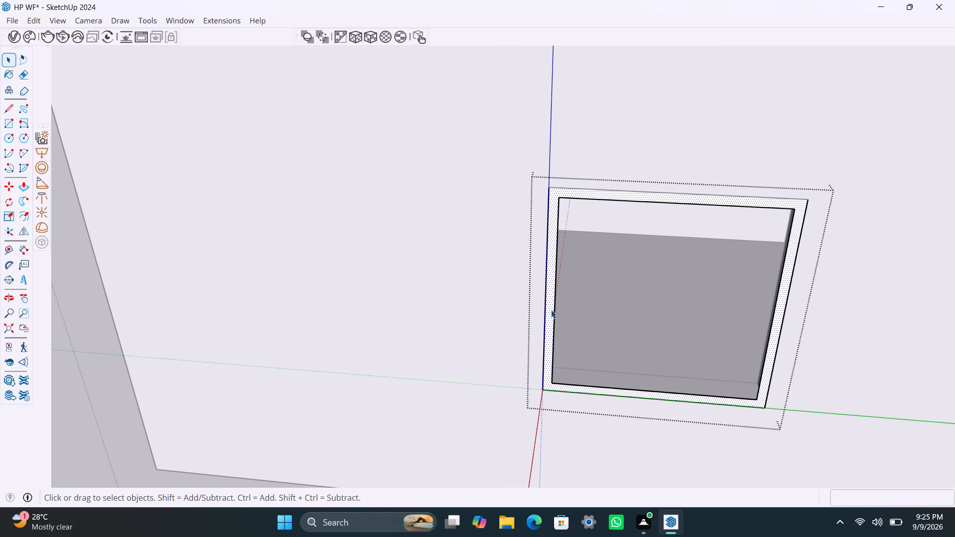
pyautogui.press('p')
pyautogui.click(551, 310)
pyautogui.write('1.5"')
pyautogui.press('Return')
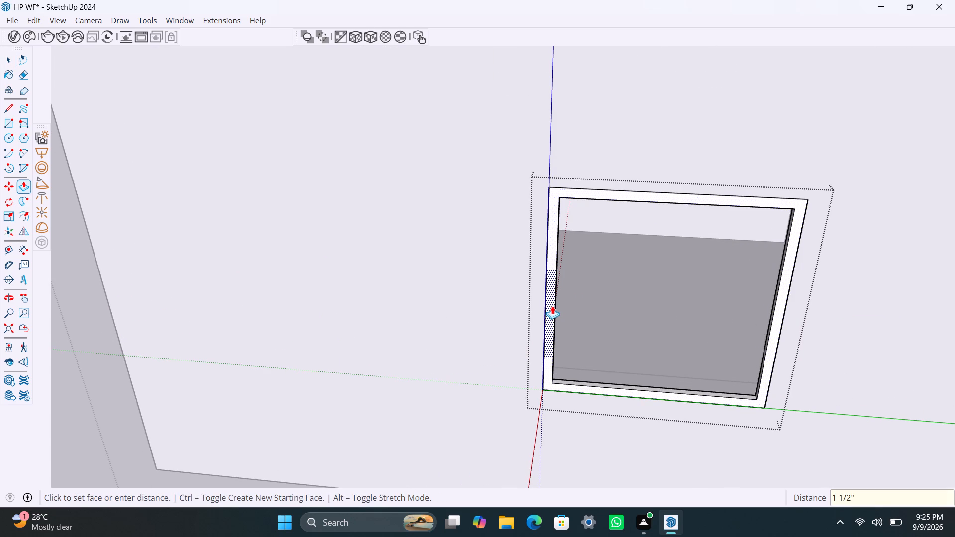
pyautogui.click(551, 306)
pyautogui.write('1.5"')
pyautogui.press('Return')
# Draw a pane rectangle over half of the frame opening, delete the leftover face beside it, and group the pane.
pyautogui.press('r')
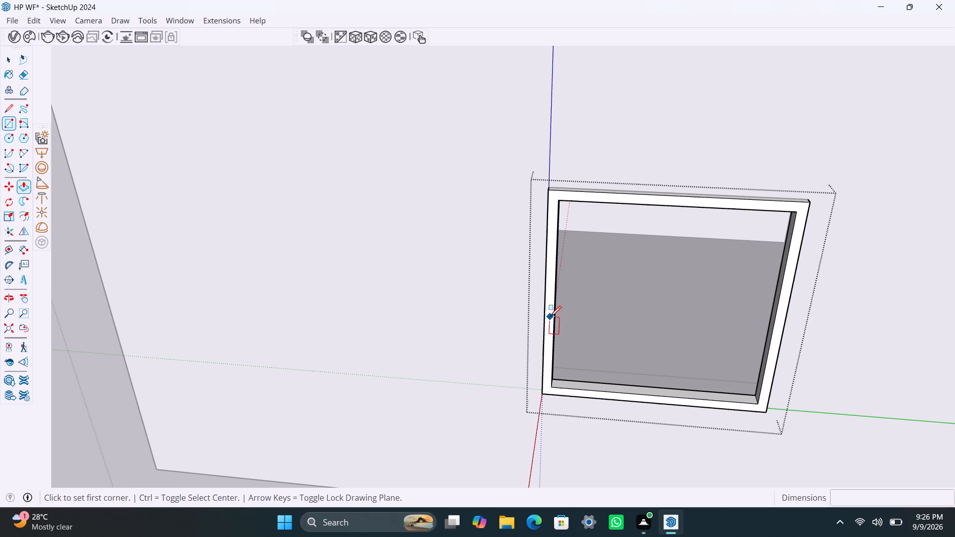
pyautogui.click(562, 205)
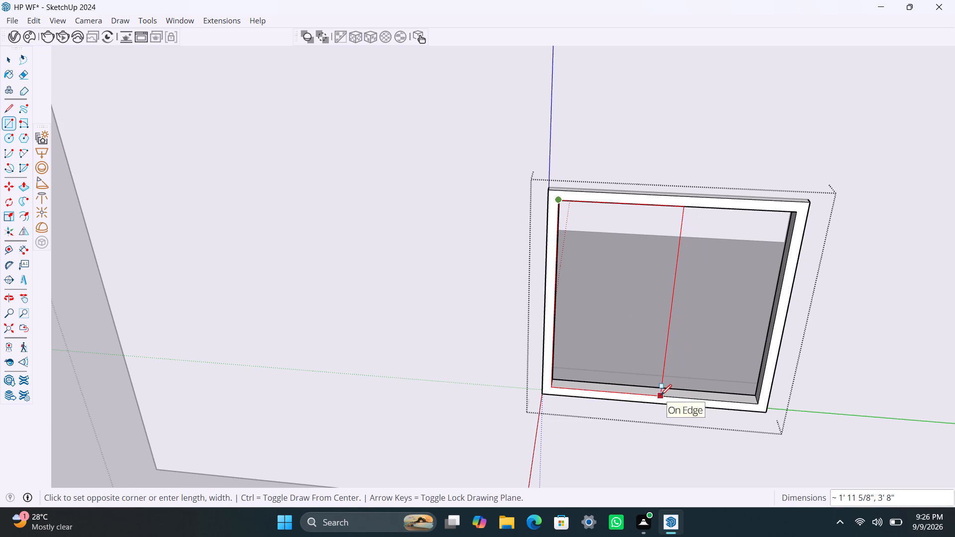
pyautogui.click(655, 395)
pyautogui.press('space')
pyautogui.click(699, 358)
pyautogui.press('Delete')
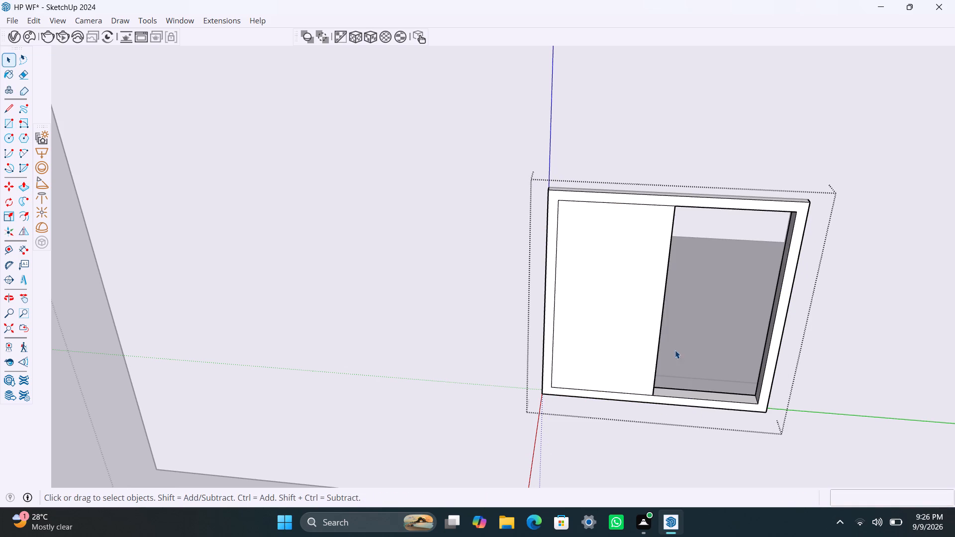
pyautogui.doubleClick(639, 344)
pyautogui.rightClick(638, 343)
pyautogui.click(684, 165)
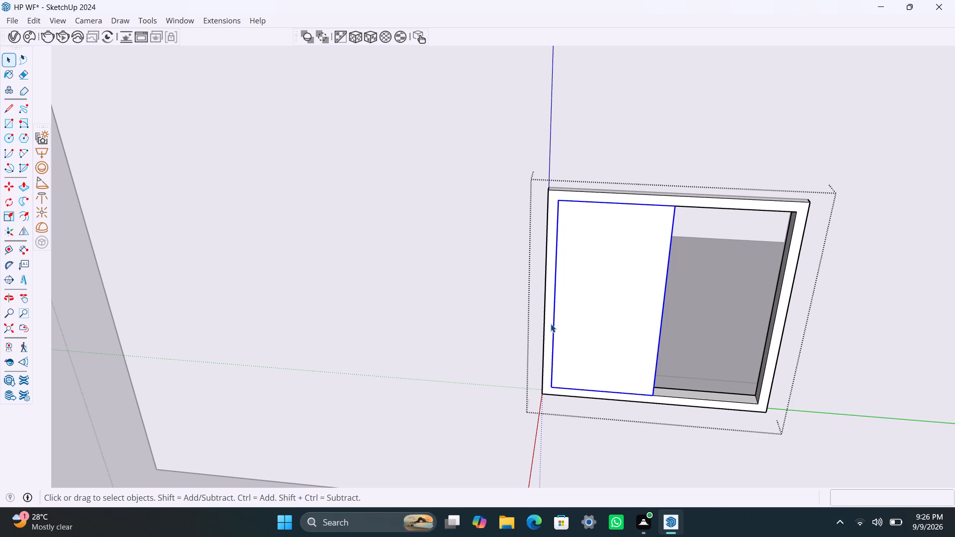
# Open the pane group and extrude its face 8 mm, closing the pane group when done.
pyautogui.tripleClick(596, 313)
pyautogui.click(597, 312)
pyautogui.press('p')
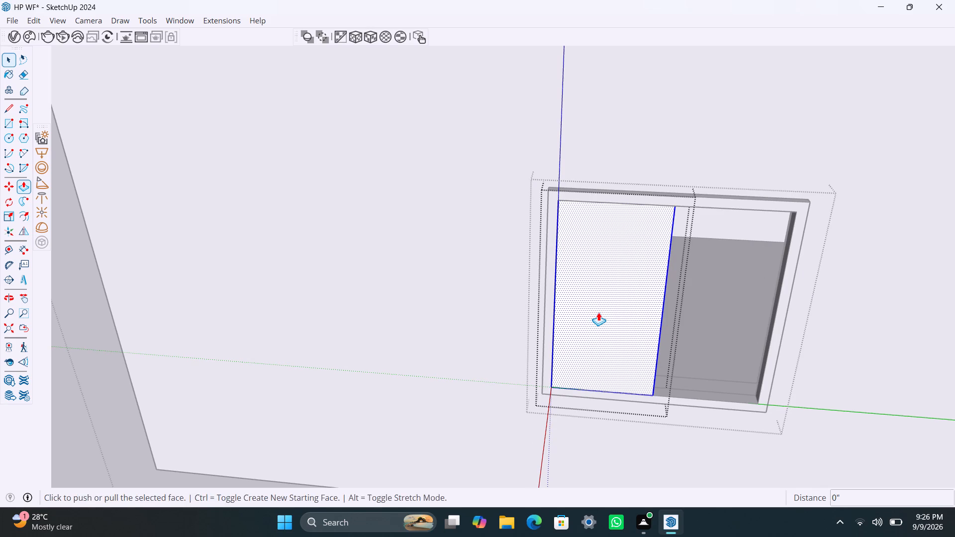
pyautogui.click(598, 312)
pyautogui.write('8MM')
pyautogui.press('Return')
pyautogui.press('space')
pyautogui.click(537, 307)
# Move the pane about 1 3/8" back into the frame from its lower inner corner.
pyautogui.click(647, 348)
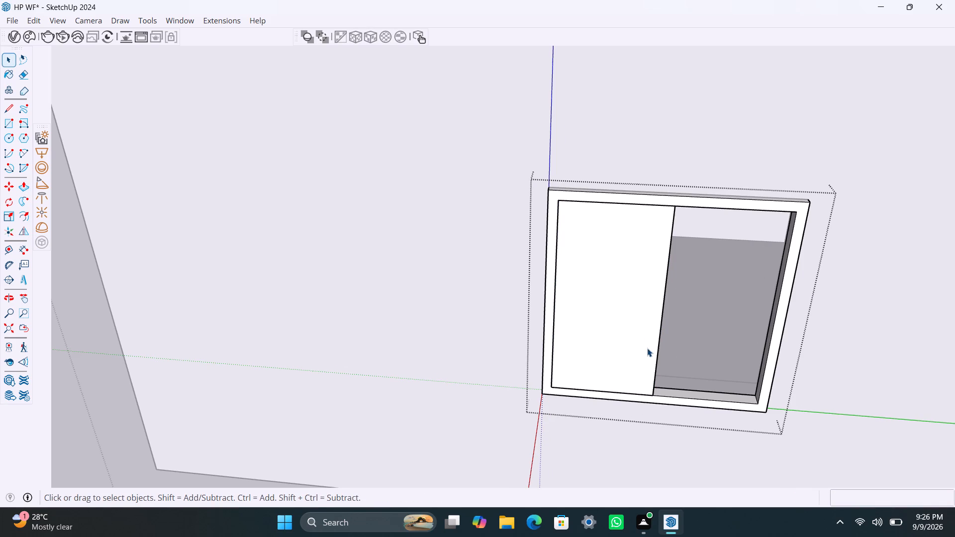
pyautogui.scroll(3, 657, 381)
pyautogui.press('m')
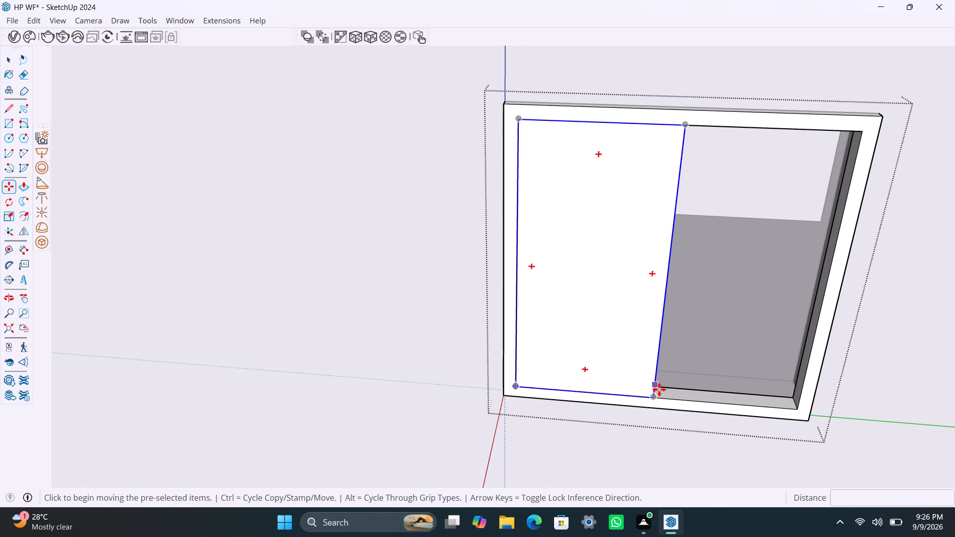
pyautogui.click(655, 397)
pyautogui.scroll(1, 656, 389)
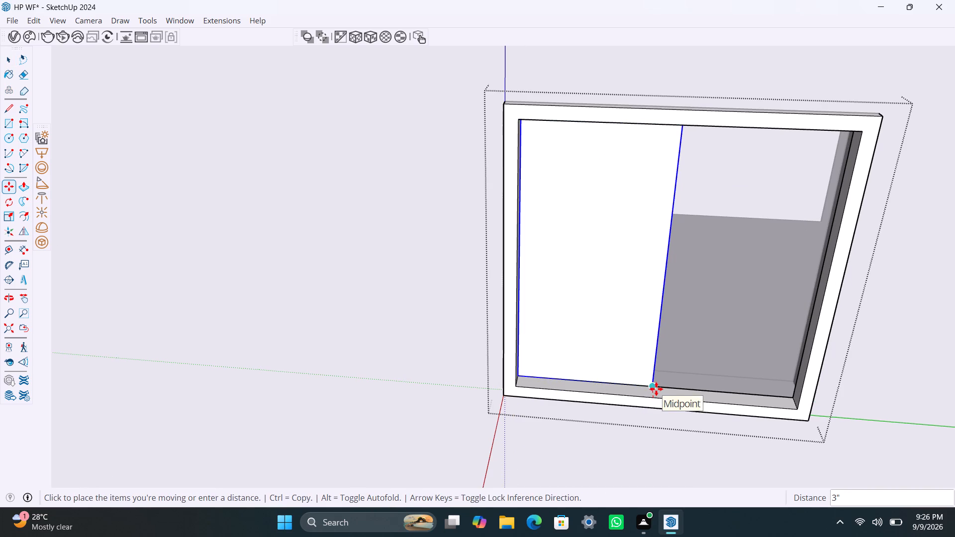
pyautogui.scroll(4, 656, 389)
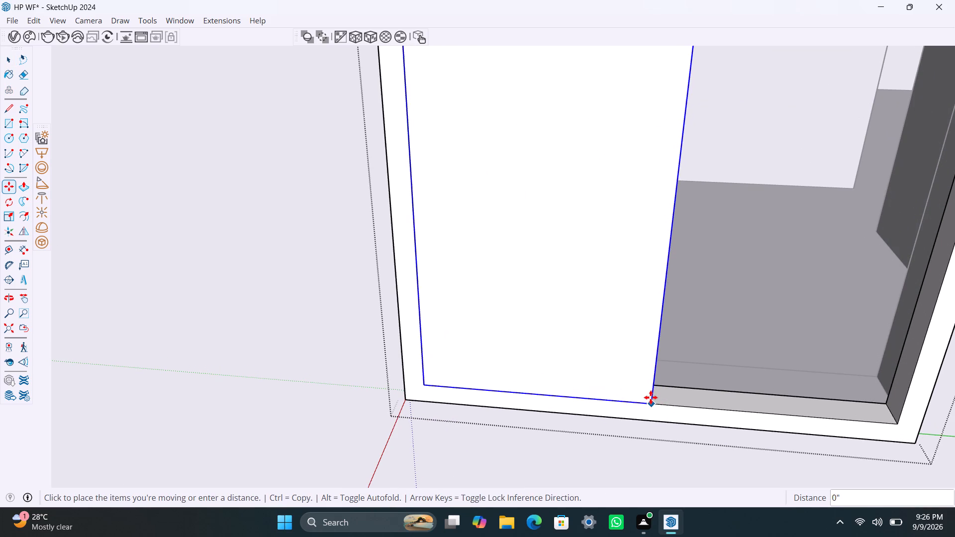
pyautogui.click(652, 395)
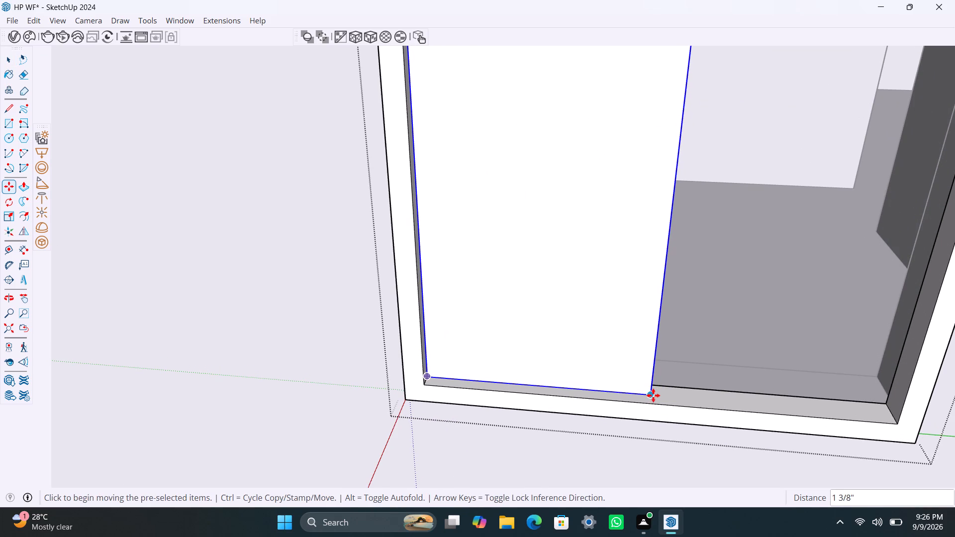
# Copy the pane from its lower inner corner to the frame's opposite lower inner corner, filling the other half.
pyautogui.press('m')
pyautogui.click(653, 395)
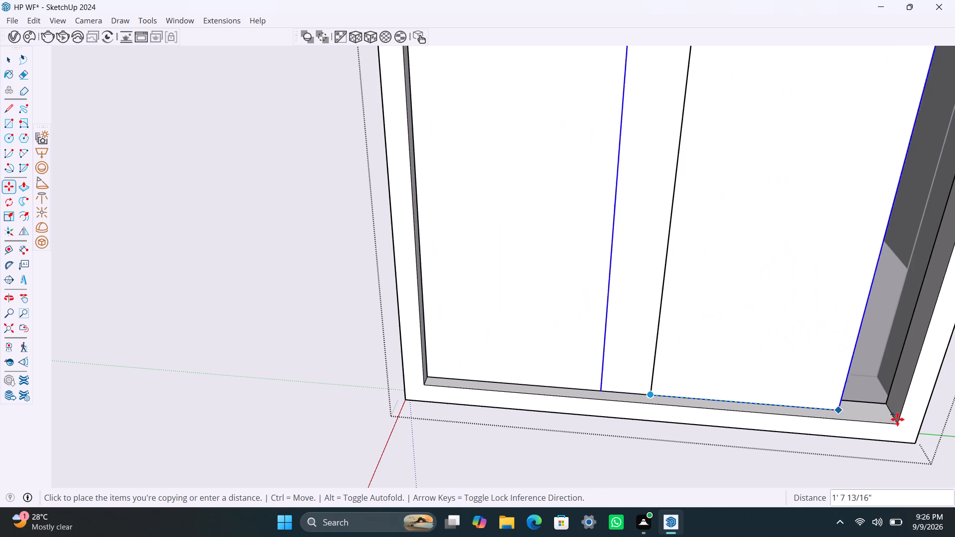
pyautogui.click(899, 424)
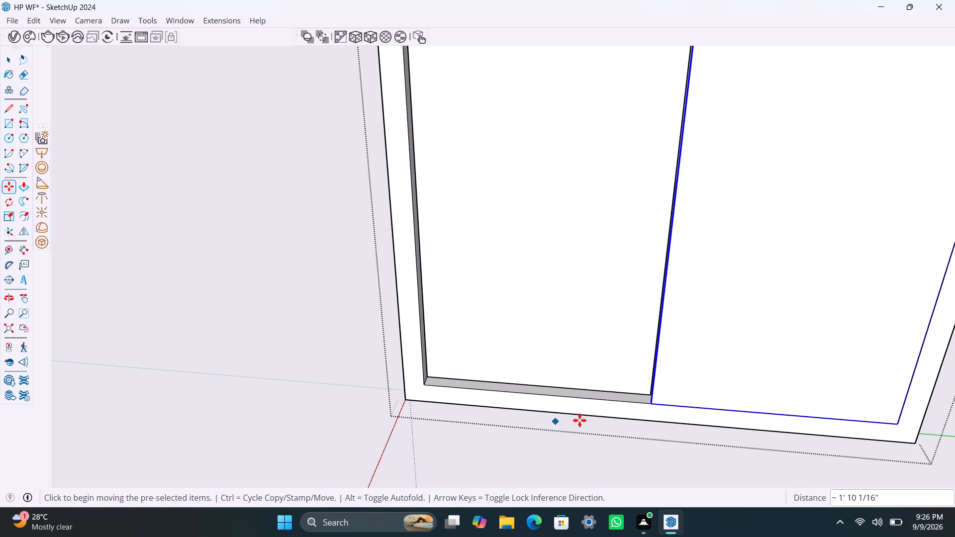
# Move the copied pane back into the frame until it meets the first pane's corner, and leave the window group.
pyautogui.scroll(-2, 591, 417)
pyautogui.moveTo(610, 382); pyautogui.dragTo(778, 405, button='middle')
pyautogui.scroll(5, 669, 355)
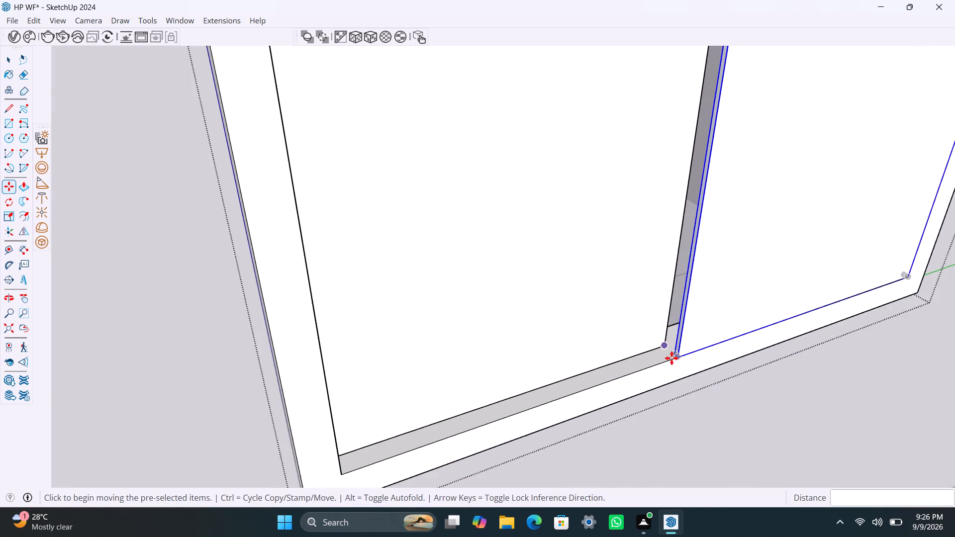
pyautogui.scroll(6, 671, 358)
pyautogui.click(675, 352)
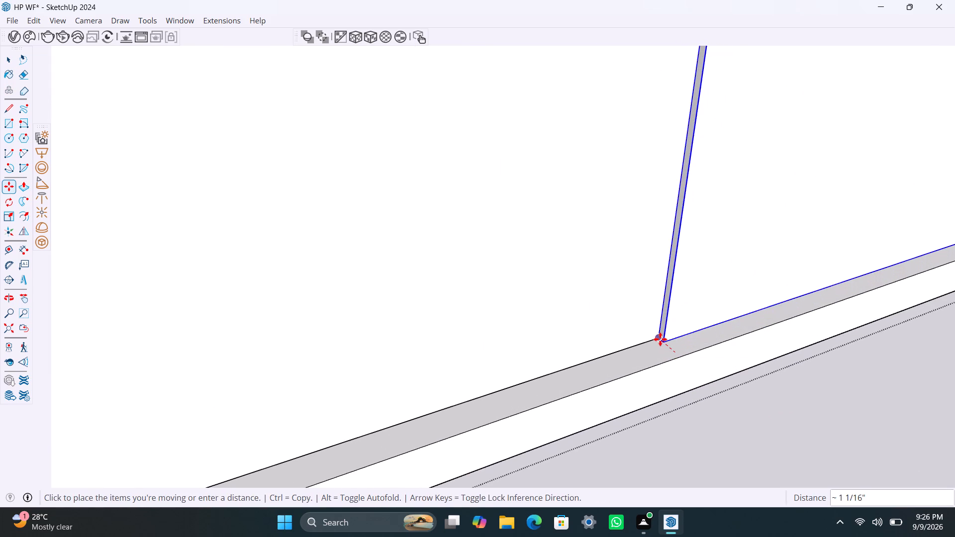
pyautogui.click(660, 339)
pyautogui.scroll(-19, 652, 346)
pyautogui.scroll(-3, 625, 306)
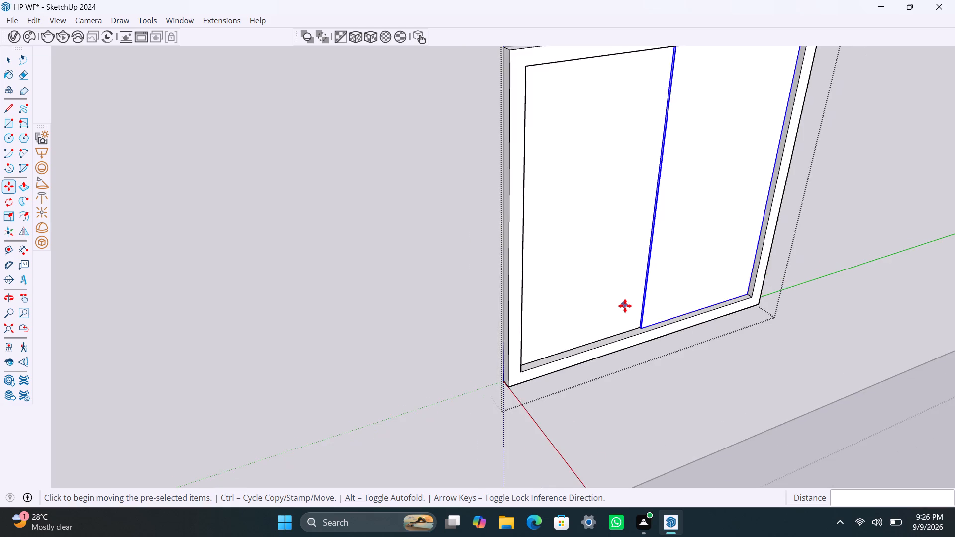
pyautogui.scroll(-19, 625, 306)
pyautogui.moveTo(687, 317); pyautogui.dragTo(552, 293, button='middle')
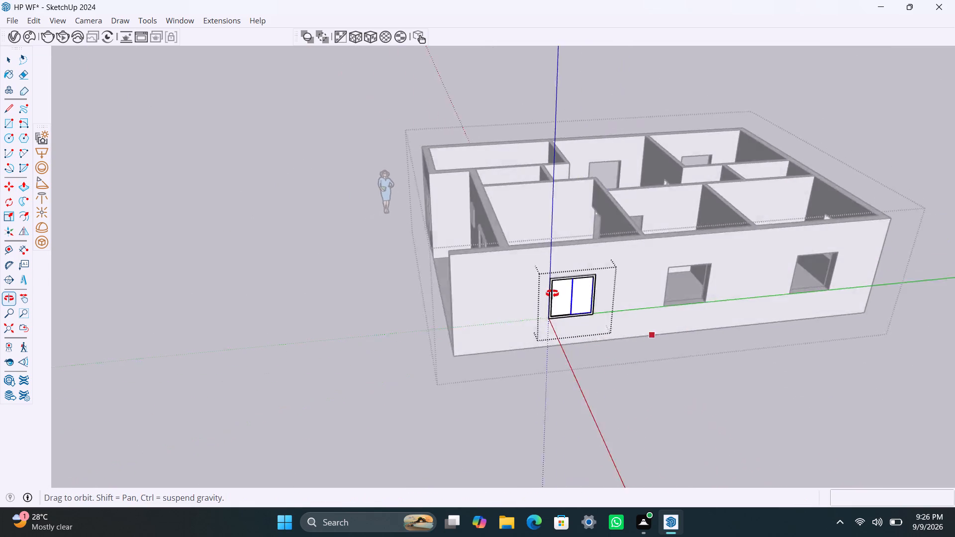
pyautogui.moveTo(552, 293); pyautogui.dragTo(434, 266, button='middle')
pyautogui.press('space')
pyautogui.scroll(-3, 527, 404)
pyautogui.moveTo(522, 389); pyautogui.dragTo(581, 389, button='middle')
pyautogui.scroll(1, 577, 313)
pyautogui.click(569, 268)
# Draw a 4' by 4' rectangle over the middle window opening in the long side wall and make it a group.
pyautogui.scroll(2, 574, 272)
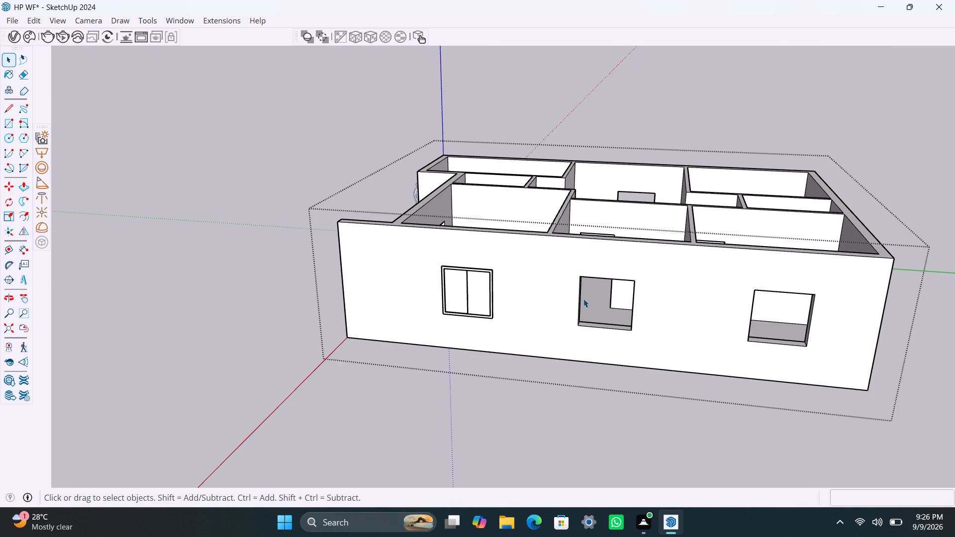
pyautogui.press('r')
pyautogui.click(578, 279)
pyautogui.click(632, 331)
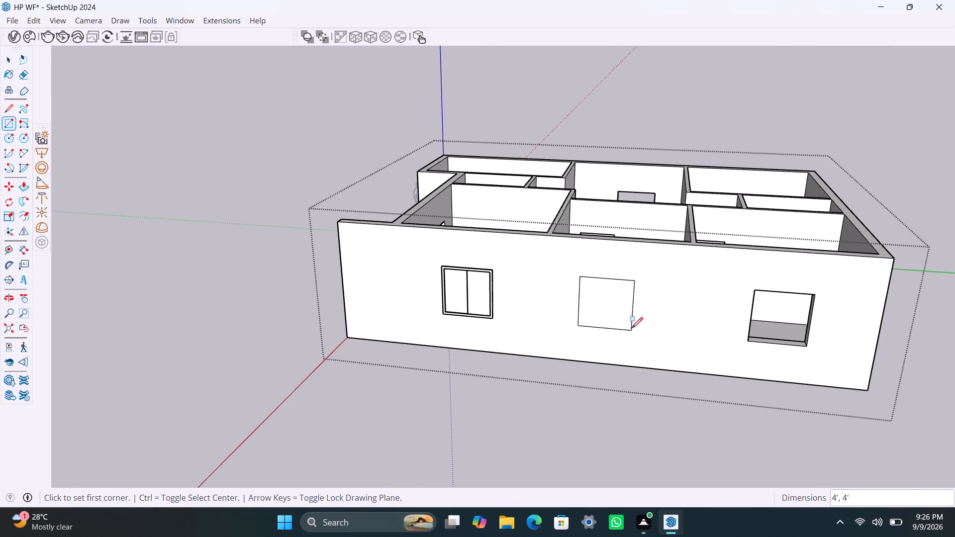
pyautogui.press('space')
pyautogui.doubleClick(608, 303)
pyautogui.rightClick(607, 302)
pyautogui.click(637, 127)
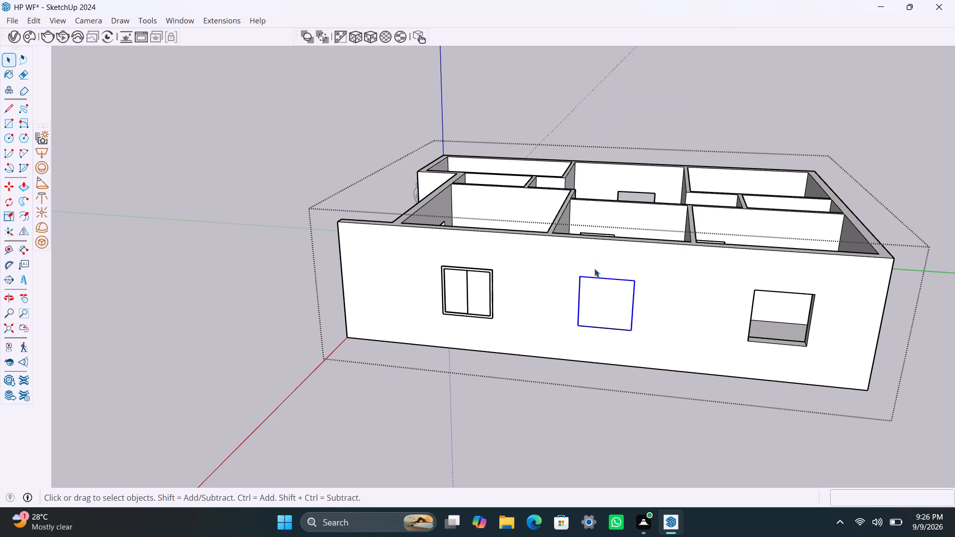
# Open the middle window group, offset its face 2" inward, and delete the inner face to leave a frame.
pyautogui.tripleClick(593, 292)
pyautogui.press('f')
pyautogui.click(592, 292)
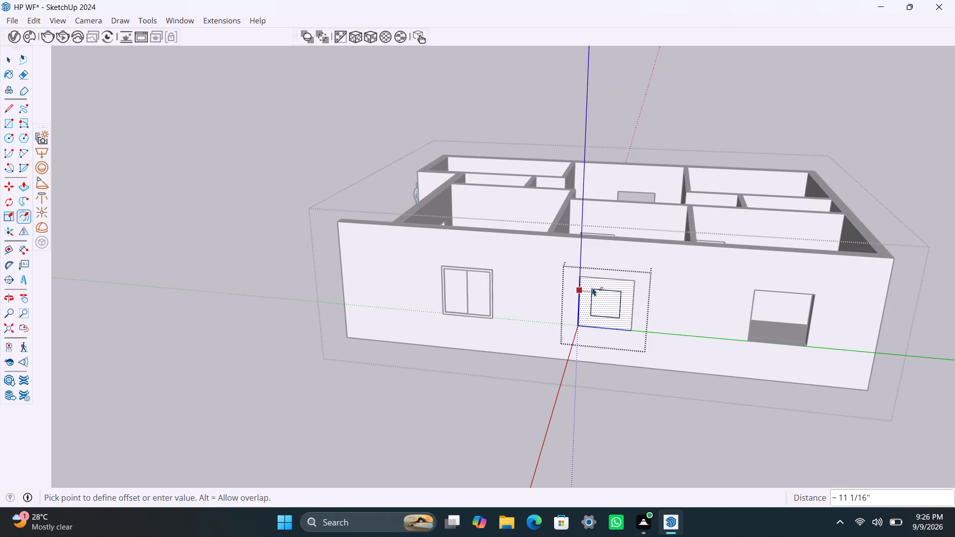
pyautogui.press('2')
pyautogui.hotkey('shift', '"')
pyautogui.press('Return')
pyautogui.press('space')
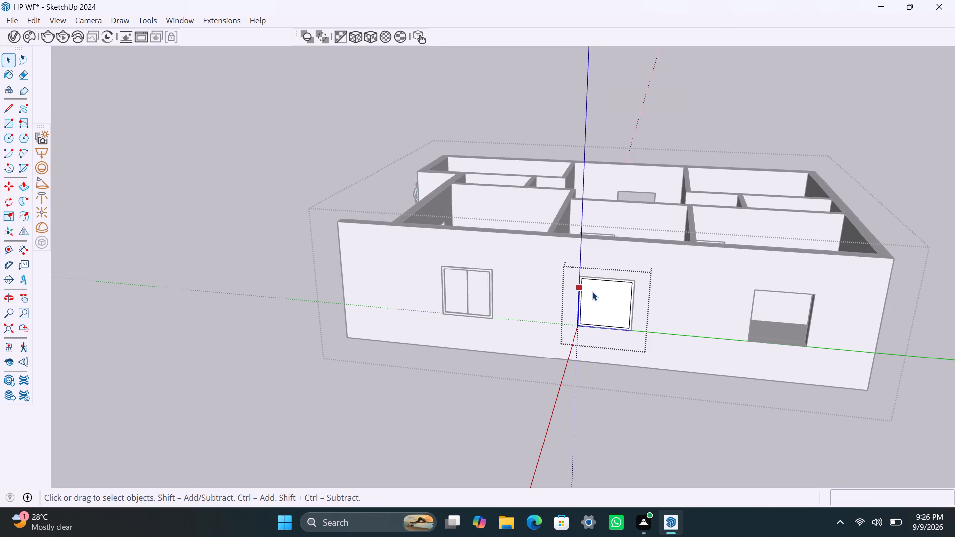
pyautogui.click(593, 292)
pyautogui.press('Delete')
# Push the middle window's frame face 1.5" into the opening, and pull its front face 1.5" outward.
pyautogui.scroll(6, 596, 304)
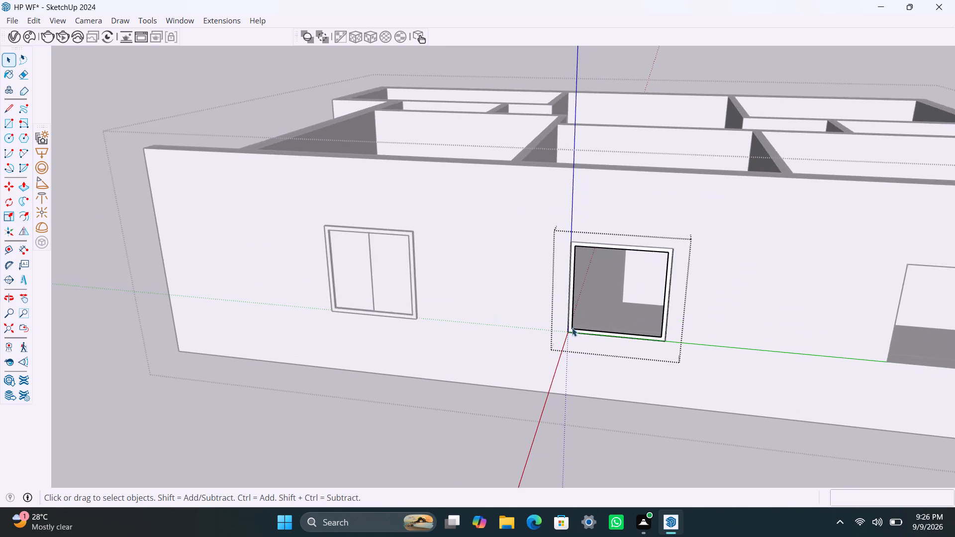
pyautogui.scroll(8, 572, 328)
pyautogui.click(578, 246)
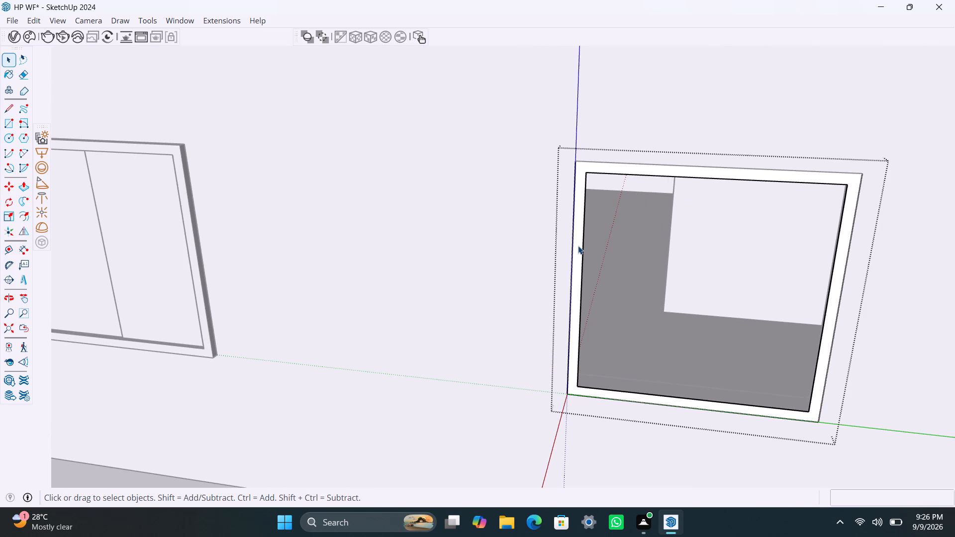
pyautogui.press('p')
pyautogui.click(579, 246)
pyautogui.write('1.')
pyautogui.write('56')
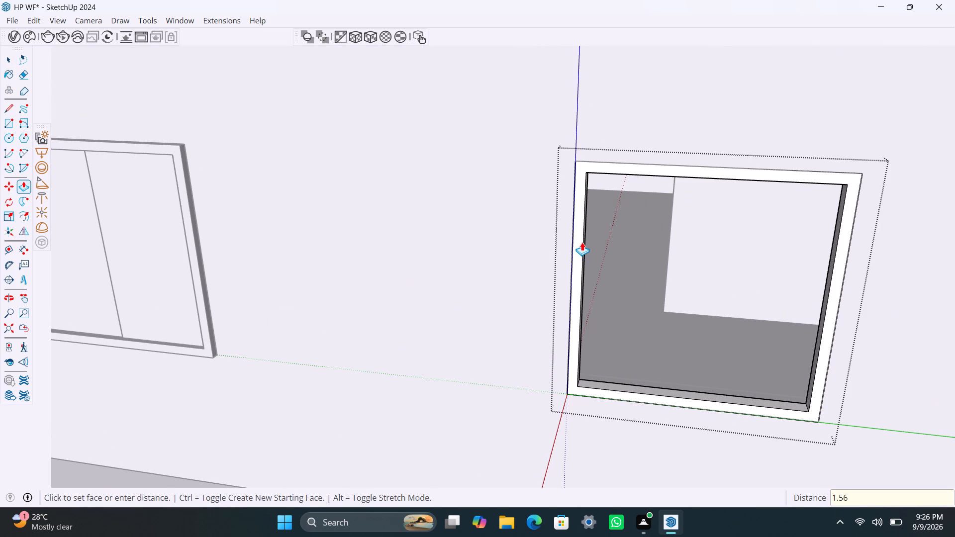
pyautogui.press('BackSpace')
pyautogui.hotkey('shift', '"')
pyautogui.press('Return')
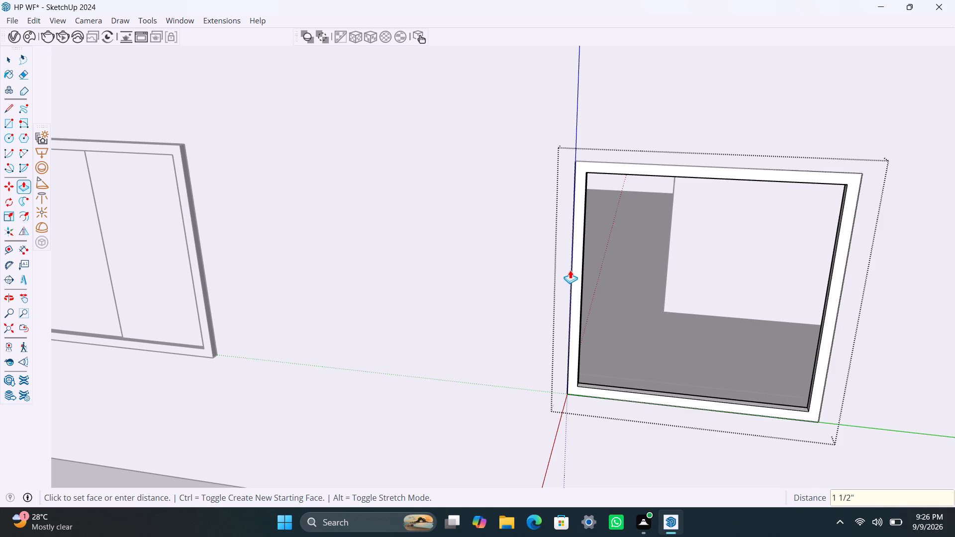
pyautogui.click(572, 272)
pyautogui.press('1')
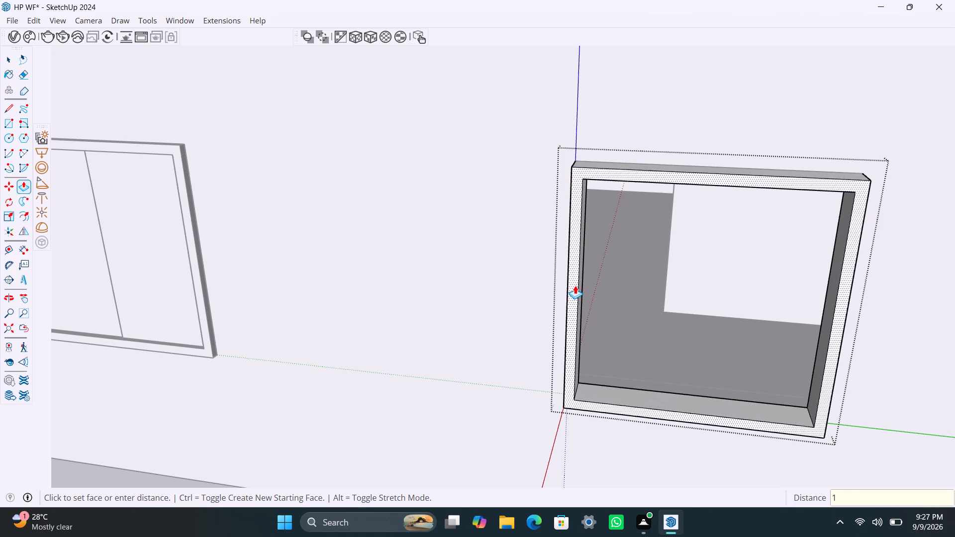
pyautogui.press('.')
pyautogui.write('5"')
pyautogui.press('Return')
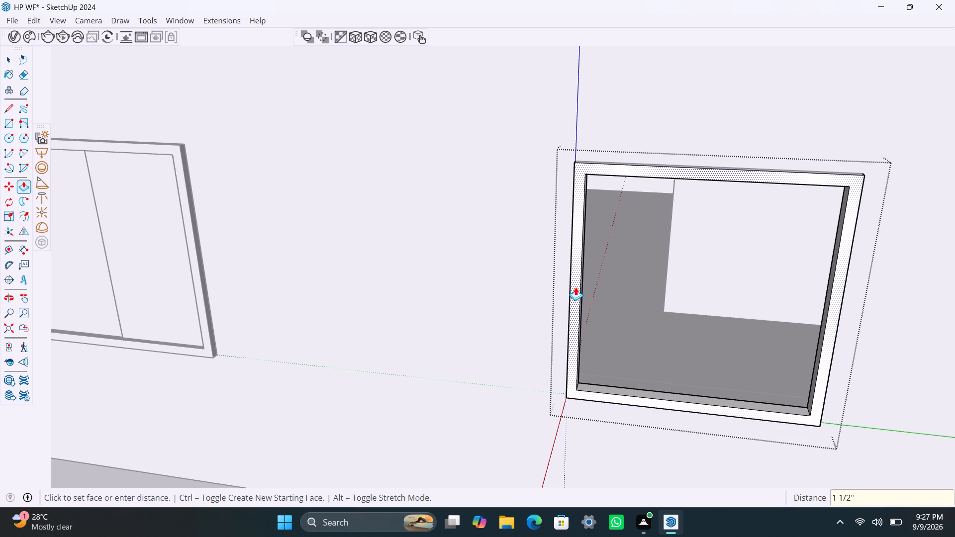
pyautogui.press('space')
# Draw a 1' 10" by 3' 8" pane over half of the middle frame, delete the leftover face, and group the pane.
pyautogui.press('r')
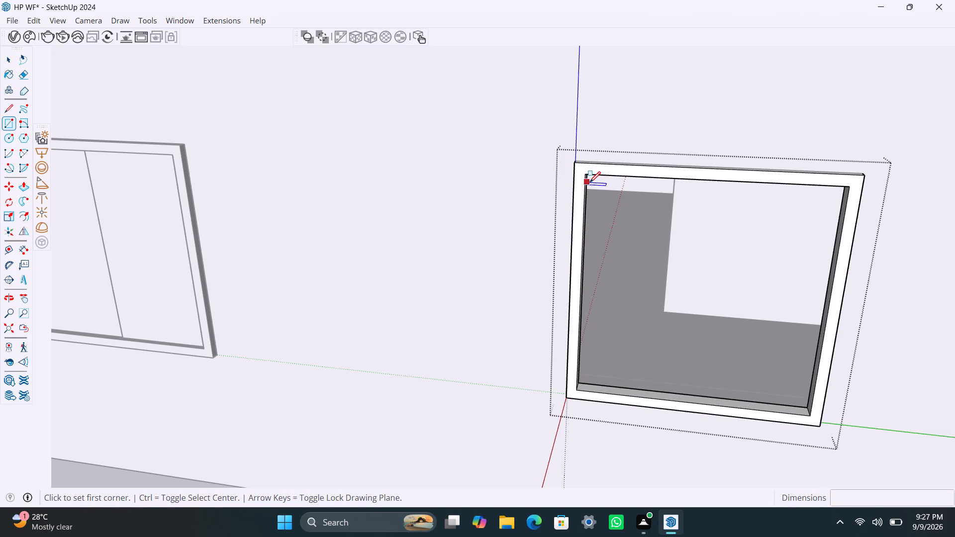
pyautogui.click(586, 179)
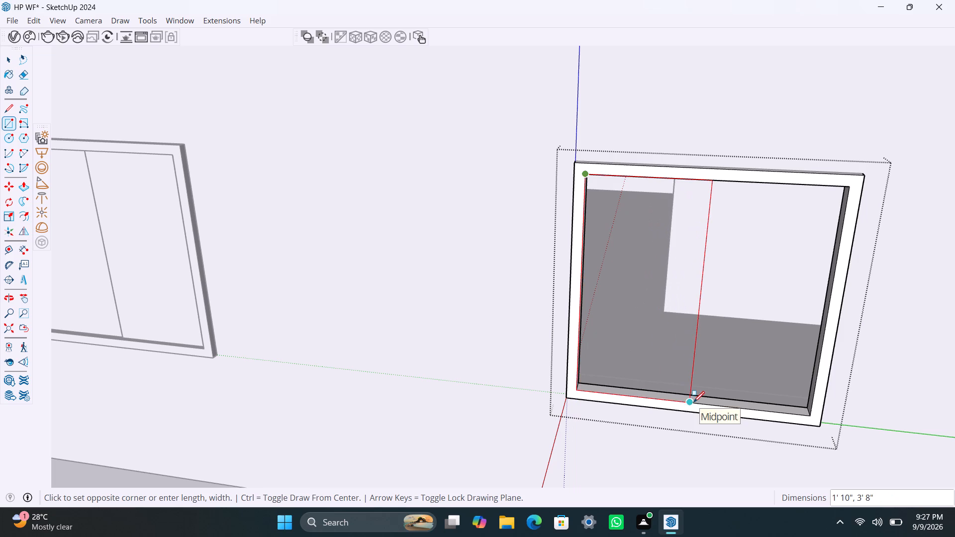
pyautogui.click(693, 402)
pyautogui.press('space')
pyautogui.click(708, 372)
pyautogui.press('Delete')
pyautogui.doubleClick(680, 359)
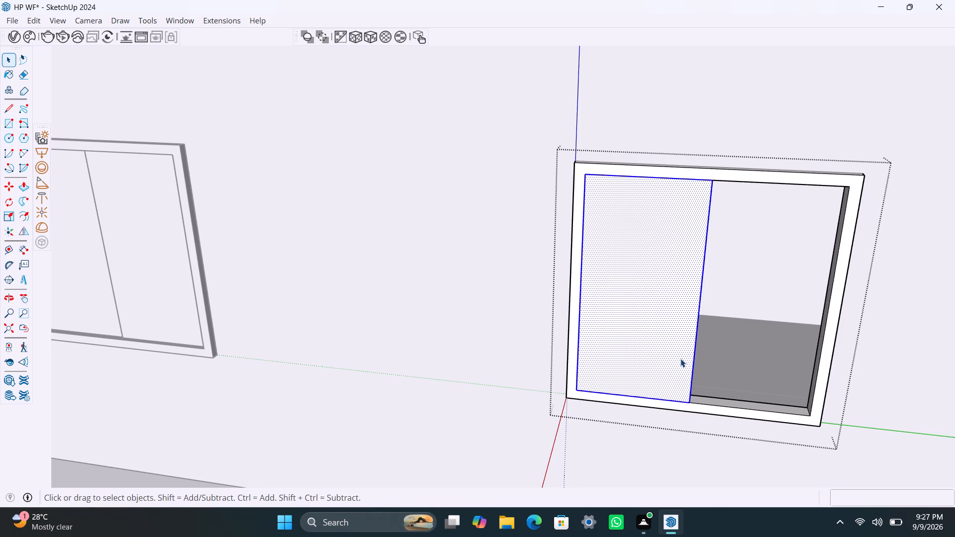
pyautogui.rightClick(677, 345)
pyautogui.click(727, 164)
# Open the middle window's pane group and pull its face out to a thickness of 8 mm.
pyautogui.tripleClick(696, 275)
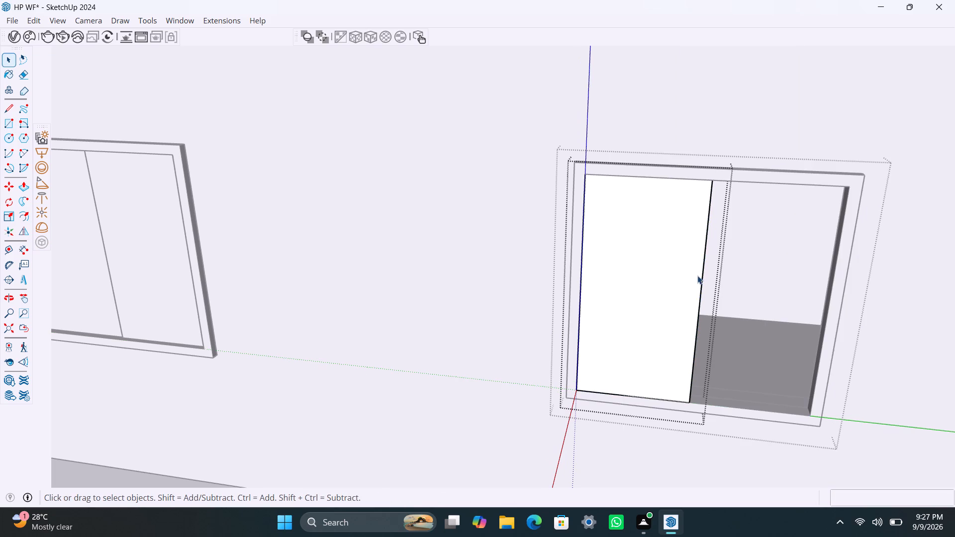
pyautogui.press('p')
pyautogui.click(693, 322)
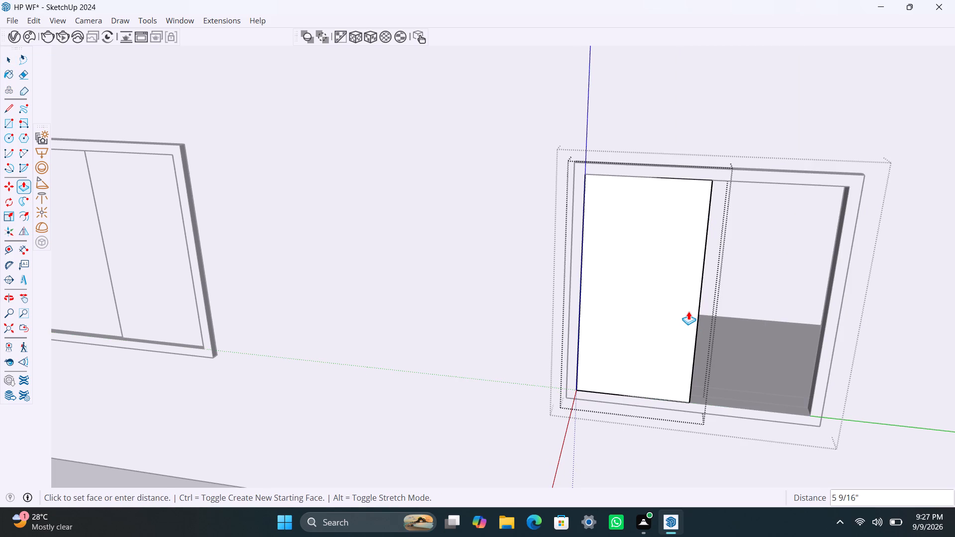
pyautogui.write('8MM')
pyautogui.press('Return')
pyautogui.press('space')
pyautogui.click(493, 303)
# Move the middle window's pane back into the frame depth by about 1.5".
pyautogui.click(645, 328)
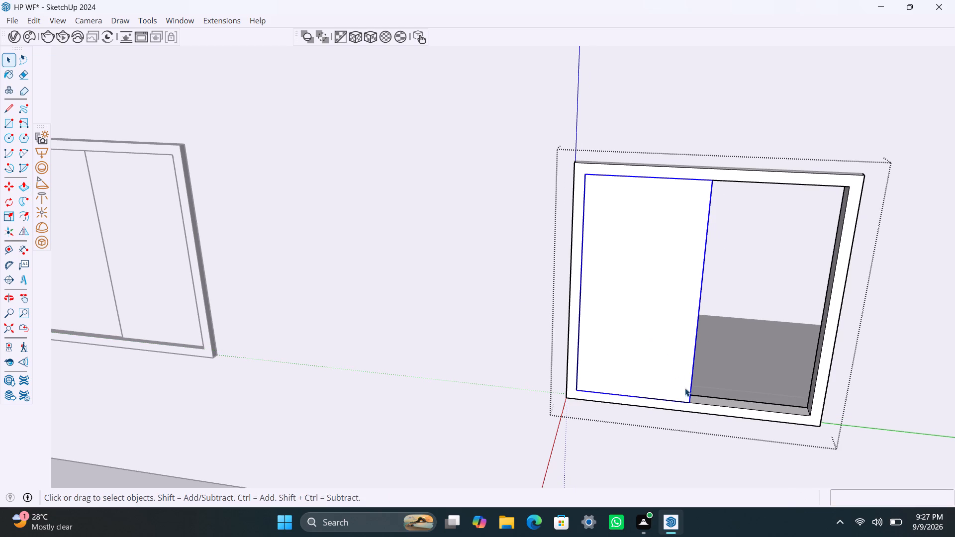
pyautogui.press('m')
pyautogui.click(692, 401)
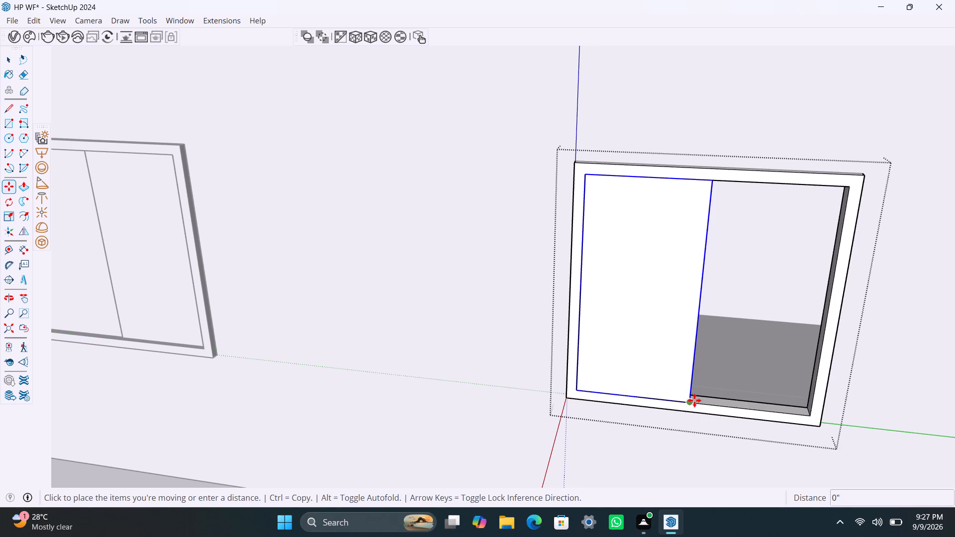
pyautogui.scroll(6, 693, 397)
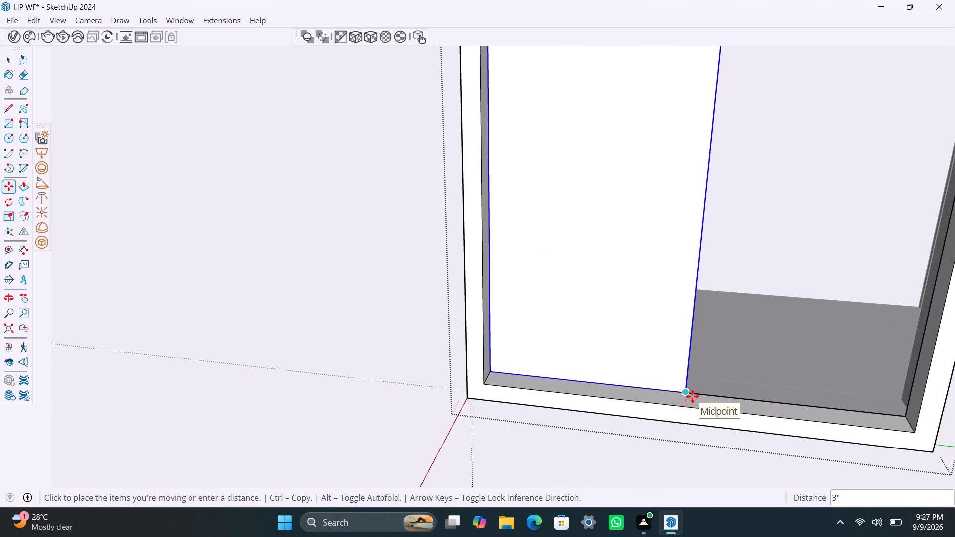
pyautogui.scroll(1, 690, 400)
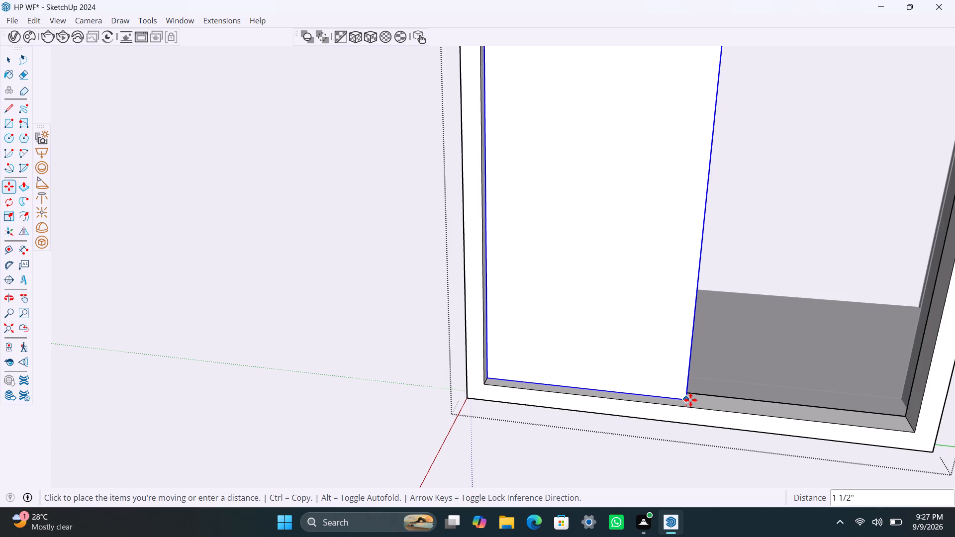
pyautogui.scroll(1, 690, 400)
pyautogui.click(690, 400)
# Copy the middle window's pane across into the empty half of the frame, about 1' 10" away.
pyautogui.press('m')
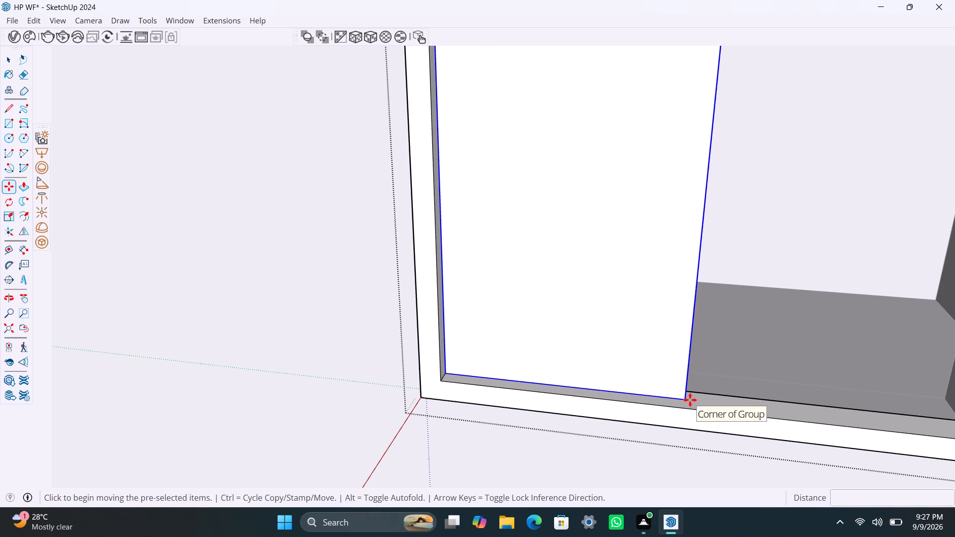
pyautogui.click(688, 399)
pyautogui.scroll(-5, 745, 429)
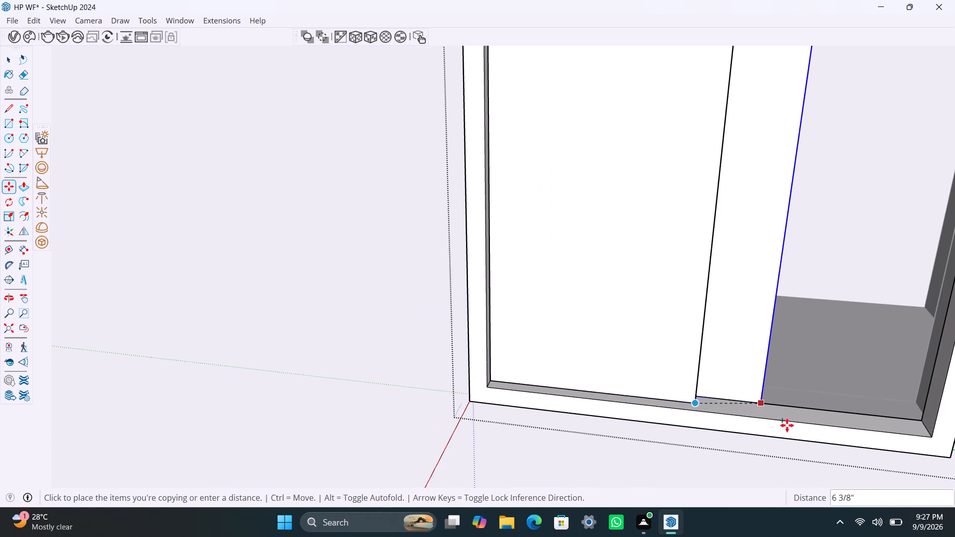
pyautogui.click(905, 433)
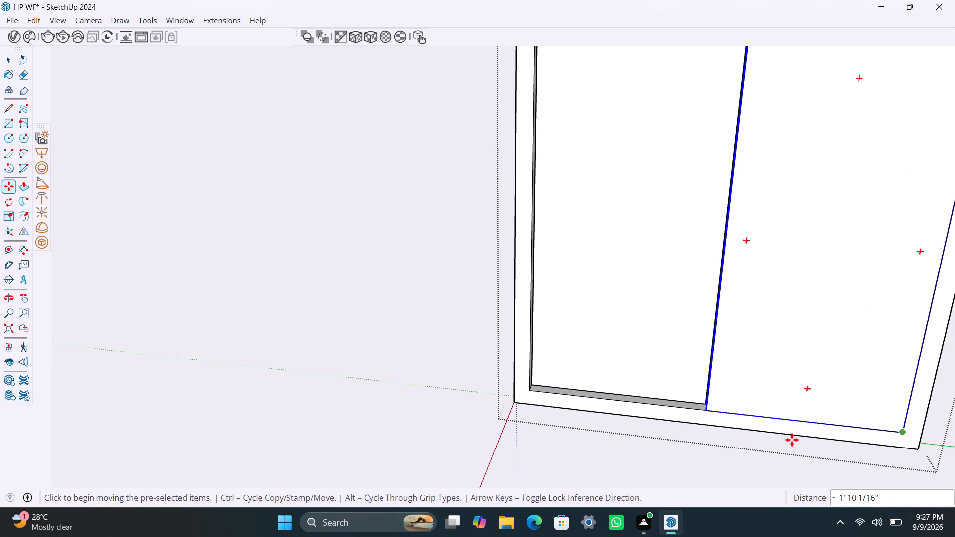
# Move the copied pane back into the frame so its corner meets the first pane's edge, and leave the window group.
pyautogui.scroll(-3, 727, 395)
pyautogui.moveTo(668, 389); pyautogui.dragTo(781, 408, button='middle')
pyautogui.scroll(5, 727, 368)
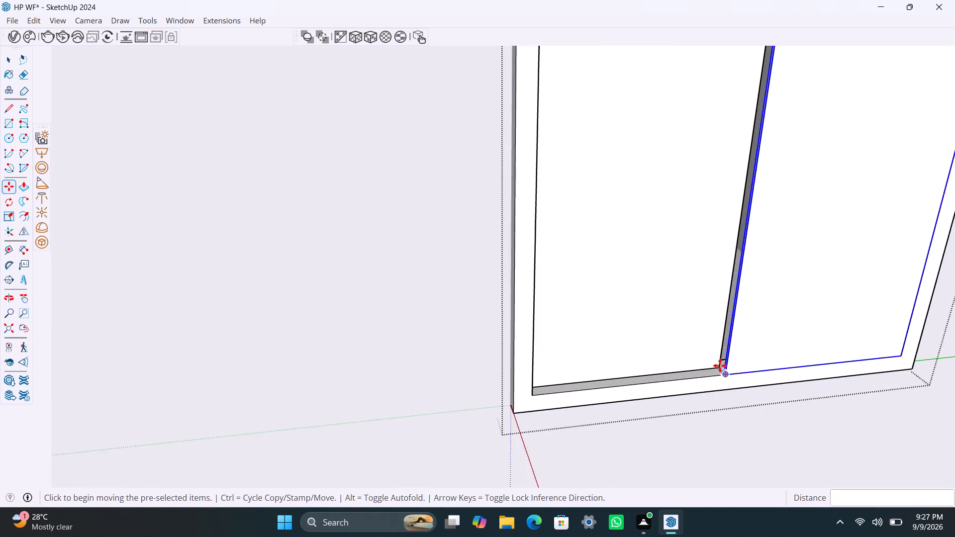
pyautogui.scroll(13, 720, 365)
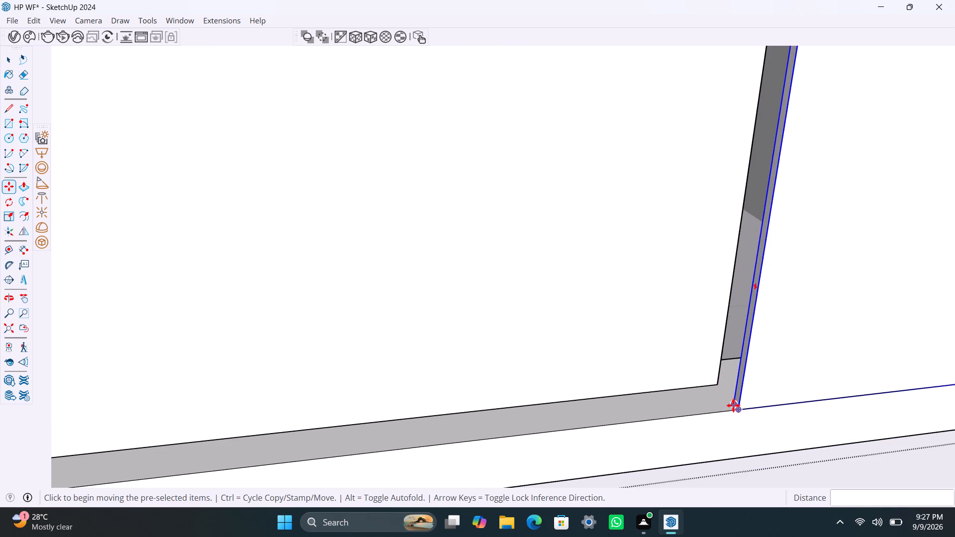
pyautogui.click(733, 402)
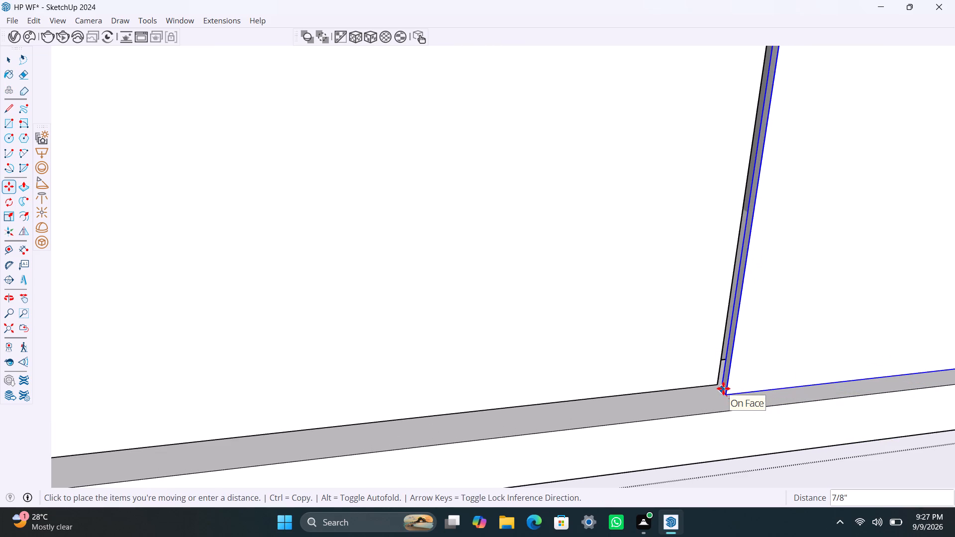
pyautogui.click(715, 381)
pyautogui.scroll(-7, 645, 257)
pyautogui.scroll(-6, 541, 186)
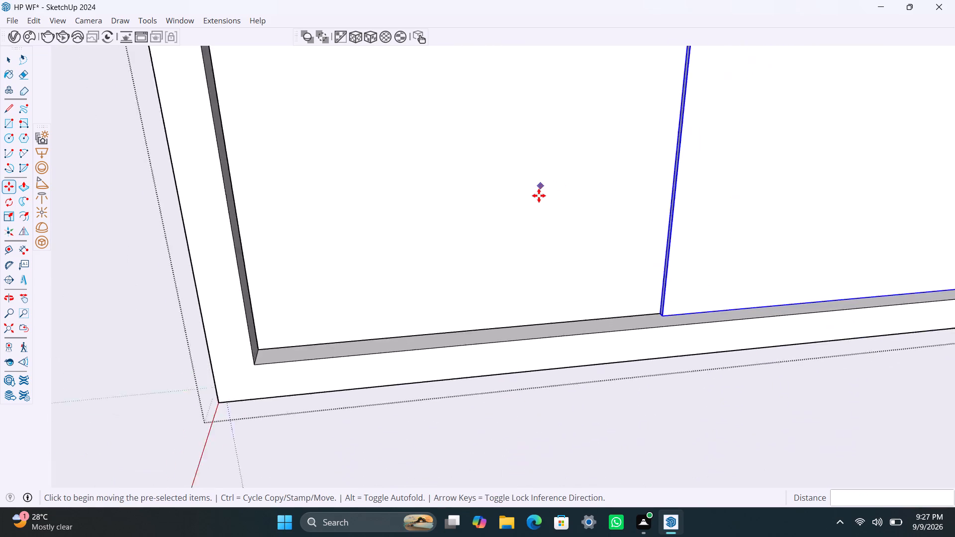
pyautogui.scroll(-6, 539, 196)
pyautogui.scroll(-7, 578, 210)
pyautogui.scroll(-20, 671, 249)
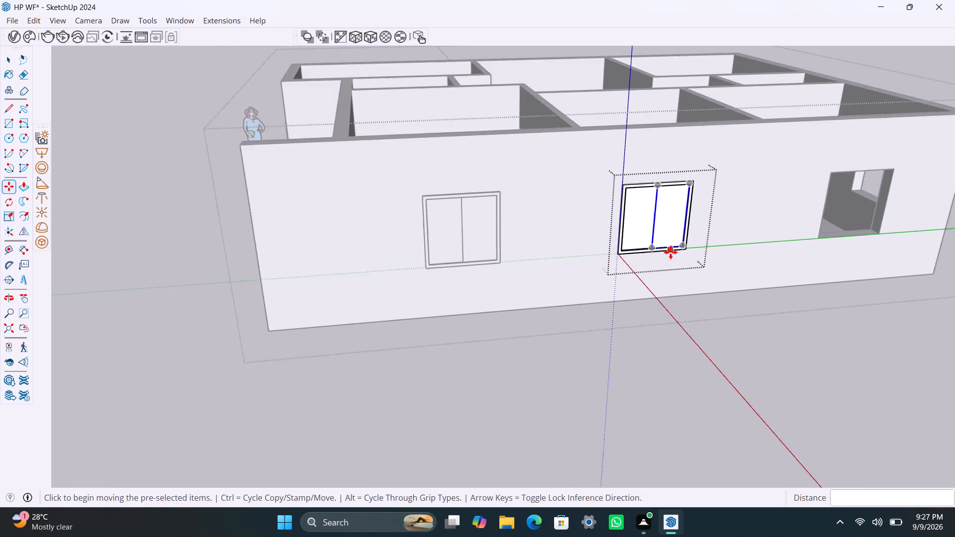
pyautogui.keyDown('shift'); pyautogui.moveTo(701, 262); pyautogui.dragTo(469, 352, button='middle'); pyautogui.keyUp('shift')
pyautogui.press('space')
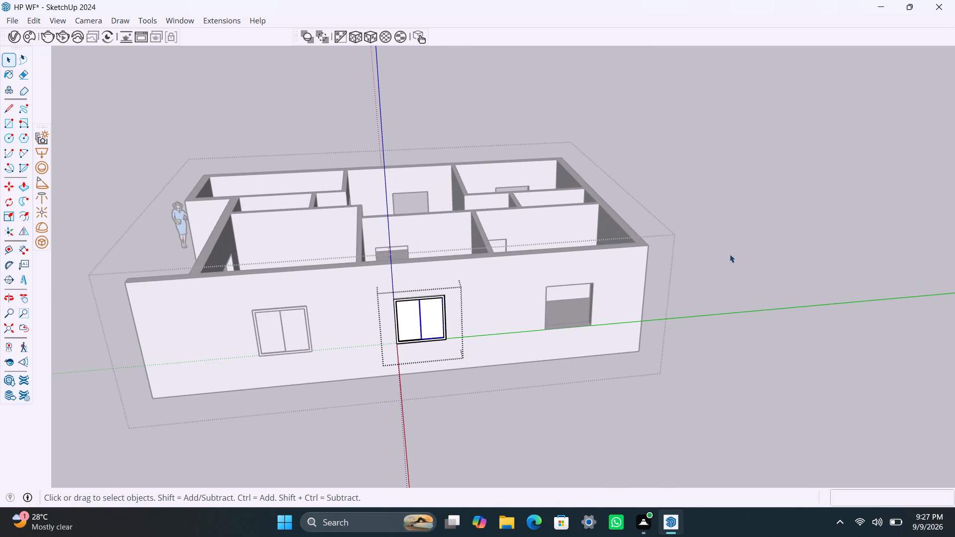
pyautogui.click(740, 249)
# Draw a rectangle over the remaining open window opening in the long side wall and make it a group.
pyautogui.scroll(4, 545, 292)
pyautogui.moveTo(500, 316); pyautogui.dragTo(436, 300, button='middle')
pyautogui.scroll(1, 462, 280)
pyautogui.press('r')
pyautogui.moveTo(461, 261); pyautogui.dragTo(464, 270)
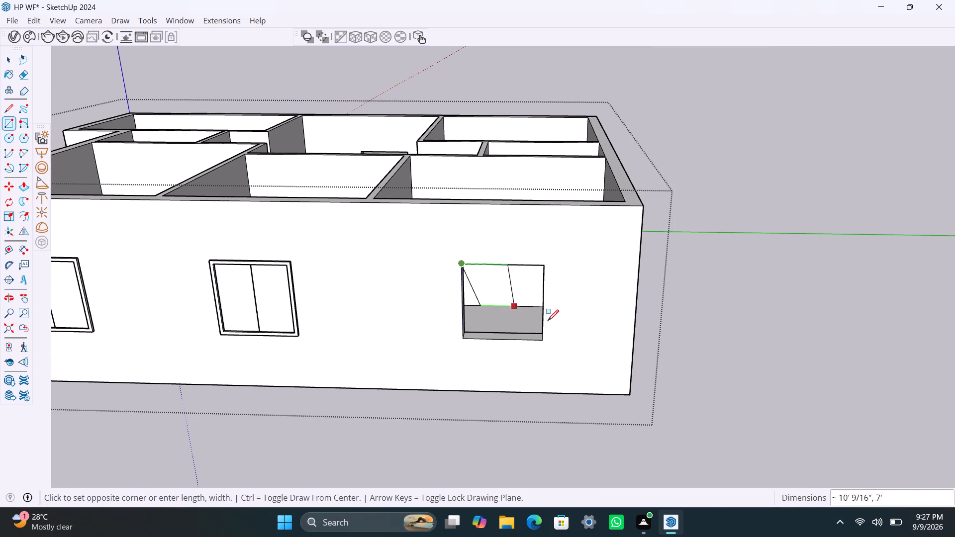
pyautogui.click(541, 339)
pyautogui.press('space')
pyautogui.doubleClick(522, 323)
pyautogui.rightClick(521, 321)
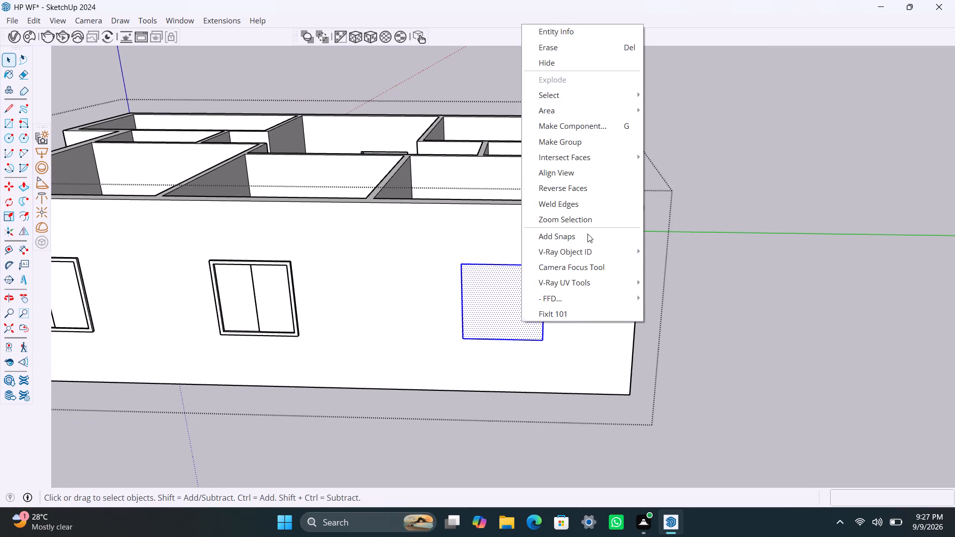
pyautogui.click(587, 140)
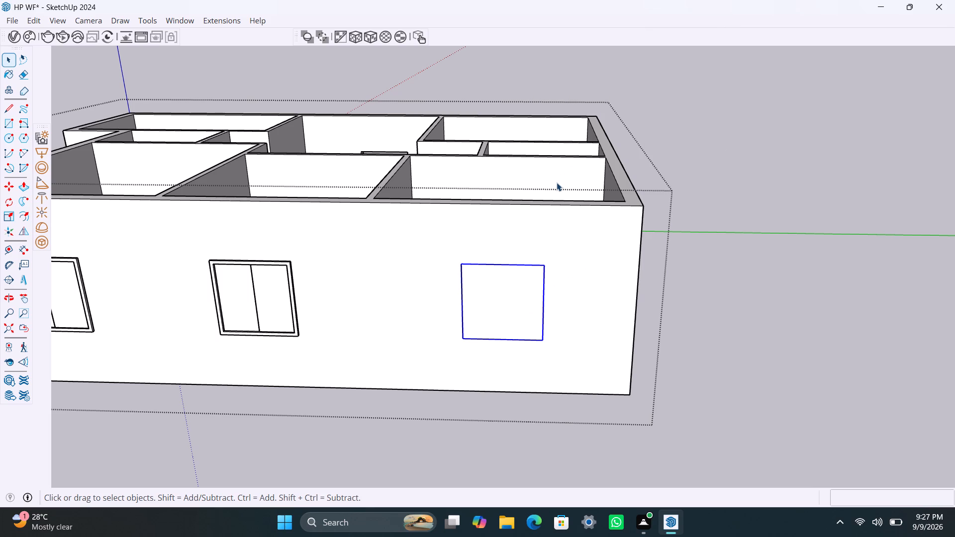
# Open the new window group, offset its face 2" inward, and delete the inner face to leave a frame.
pyautogui.tripleClick(488, 287)
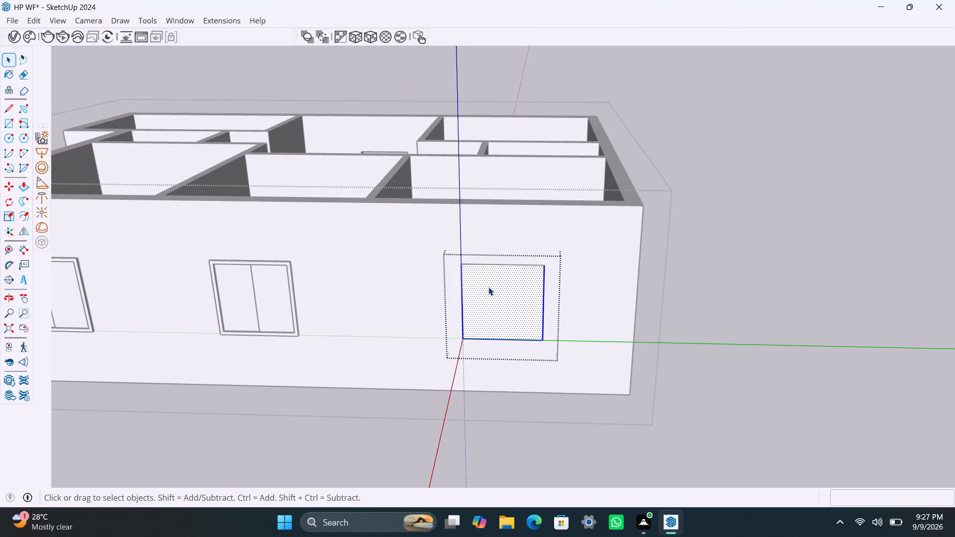
pyautogui.press('f')
pyautogui.click(487, 290)
pyautogui.write('2"')
pyautogui.press('Return')
pyautogui.press('space')
pyautogui.click(483, 290)
pyautogui.press('Delete')
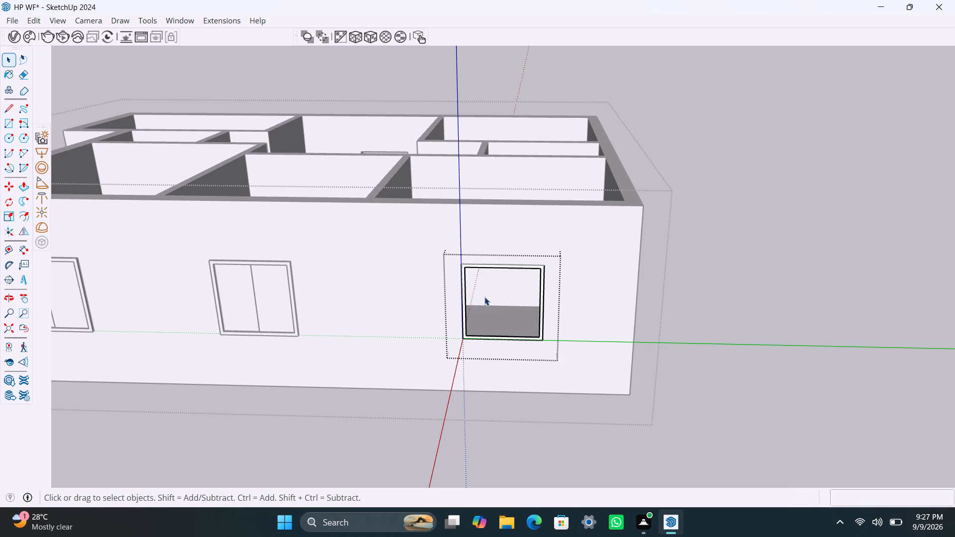
# Push the new window's frame face 1.5" into the opening, and pull its front face 1.5" outward.
pyautogui.scroll(1, 474, 307)
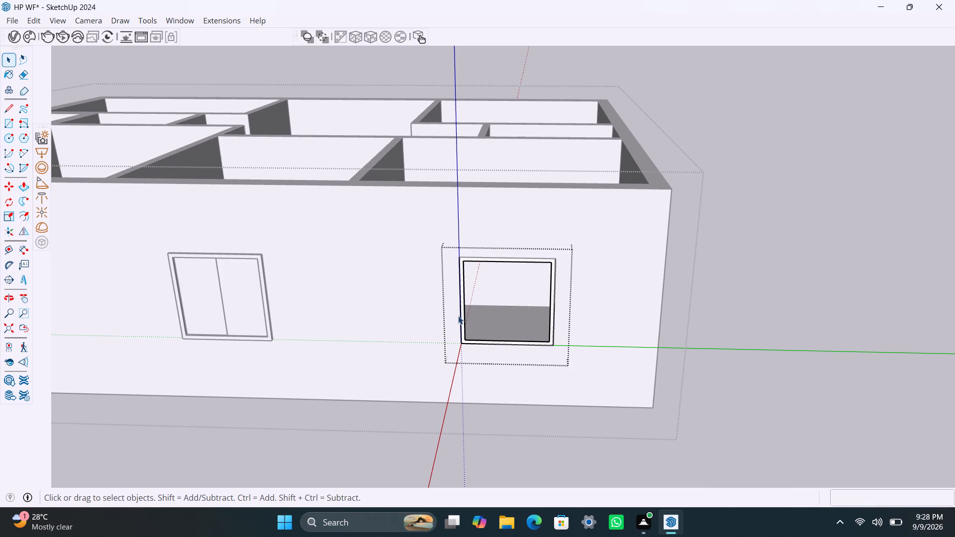
pyautogui.scroll(6, 458, 316)
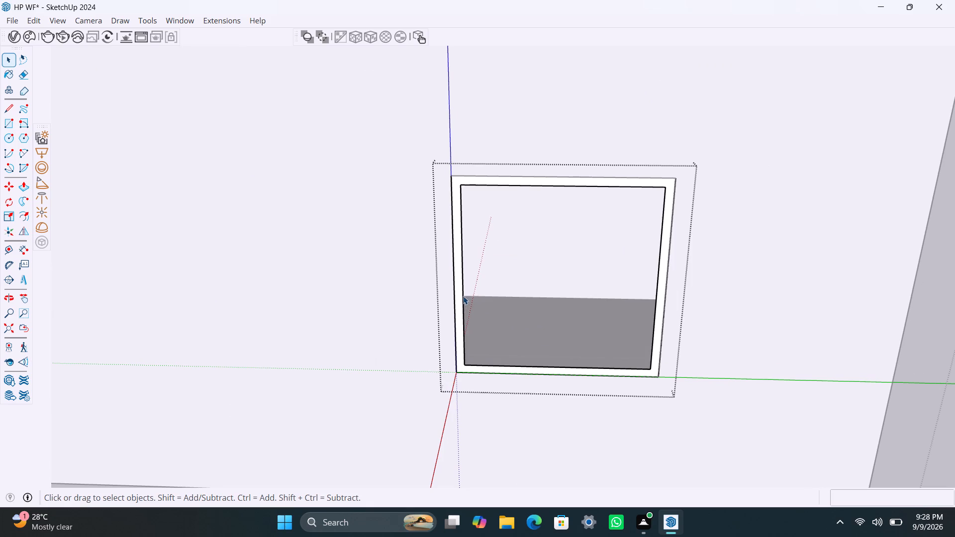
pyautogui.click(459, 281)
pyautogui.press('p')
pyautogui.click(459, 281)
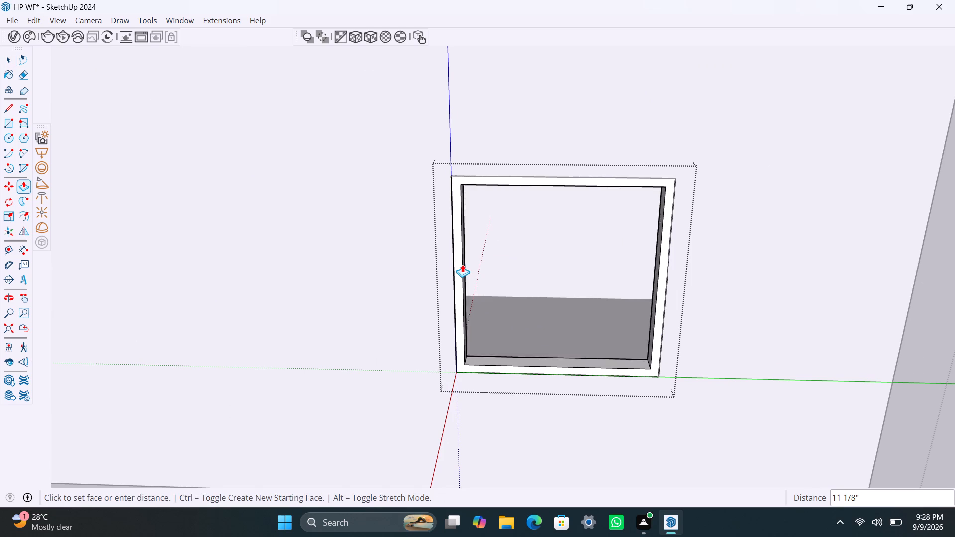
pyautogui.write('1.')
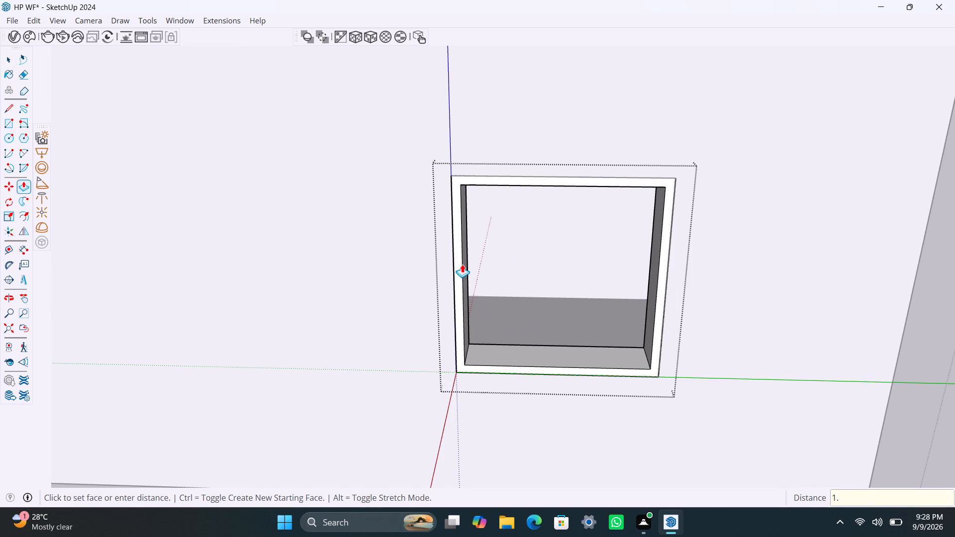
pyautogui.press('5')
pyautogui.hotkey('shift', '"')
pyautogui.press('Return')
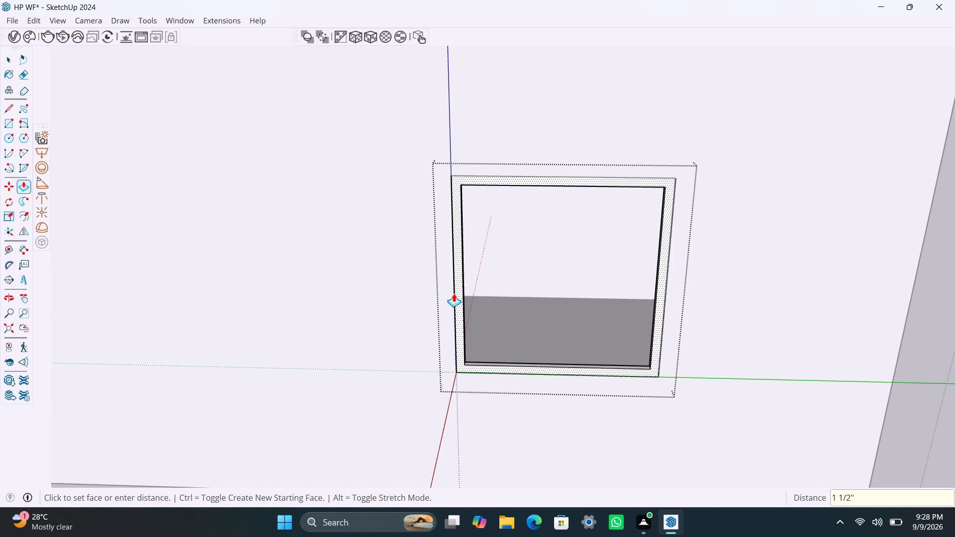
pyautogui.click(456, 296)
pyautogui.write('1.5"')
pyautogui.press('Return')
pyautogui.press('space')
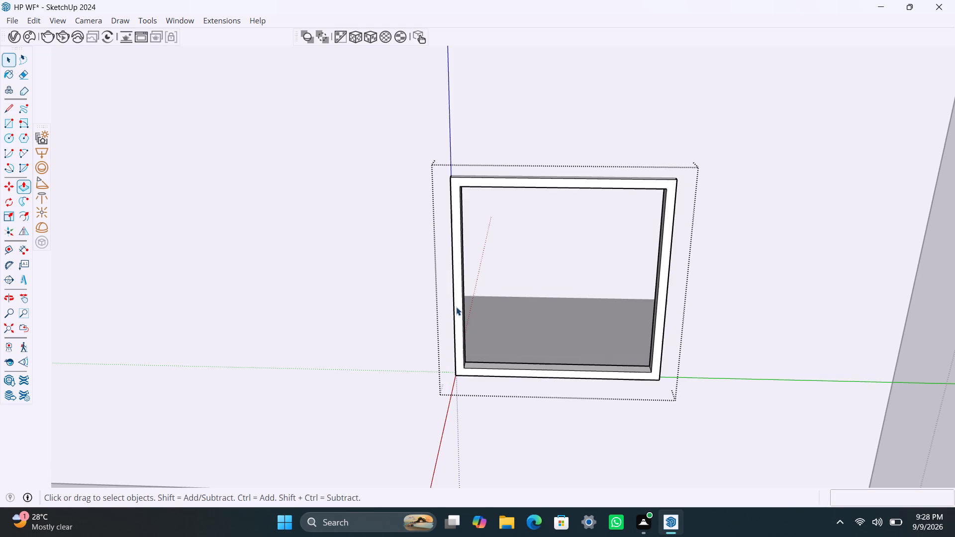
# Draw a 1' 10" by 3' 8" pane over half of the new frame, delete the leftover face, and group the pane.
pyautogui.press('r')
pyautogui.click(463, 187)
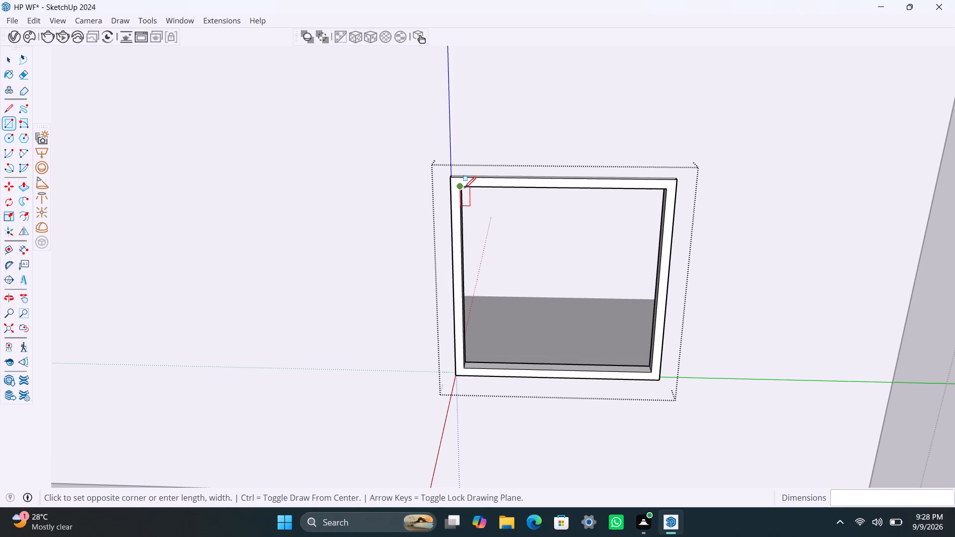
pyautogui.click(559, 370)
pyautogui.press('space')
pyautogui.click(594, 329)
pyautogui.press('Delete')
pyautogui.doubleClick(554, 335)
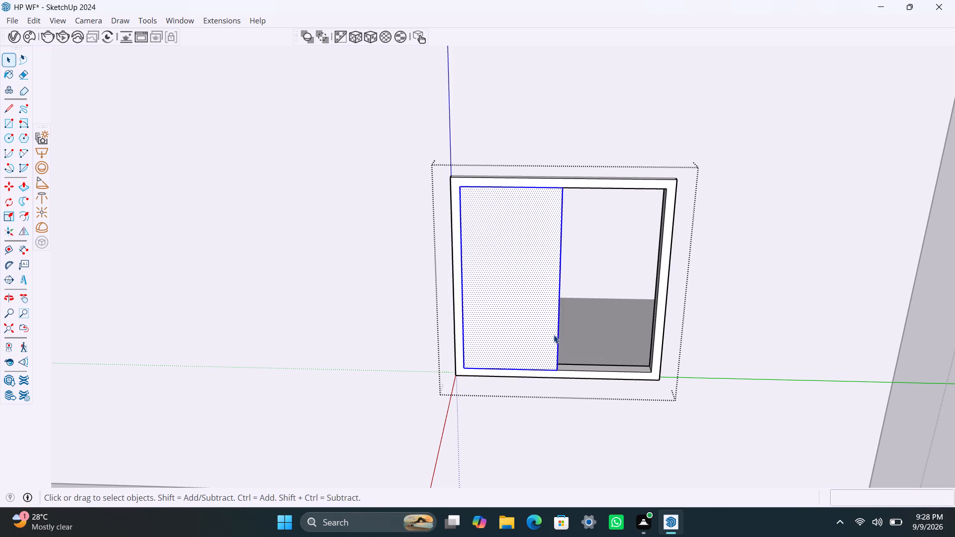
pyautogui.rightClick(553, 332)
pyautogui.moveTo(605, 150); pyautogui.dragTo(601, 156)
# Open the new pane group and pull its face out to a thickness of 8 mm.
pyautogui.tripleClick(520, 298)
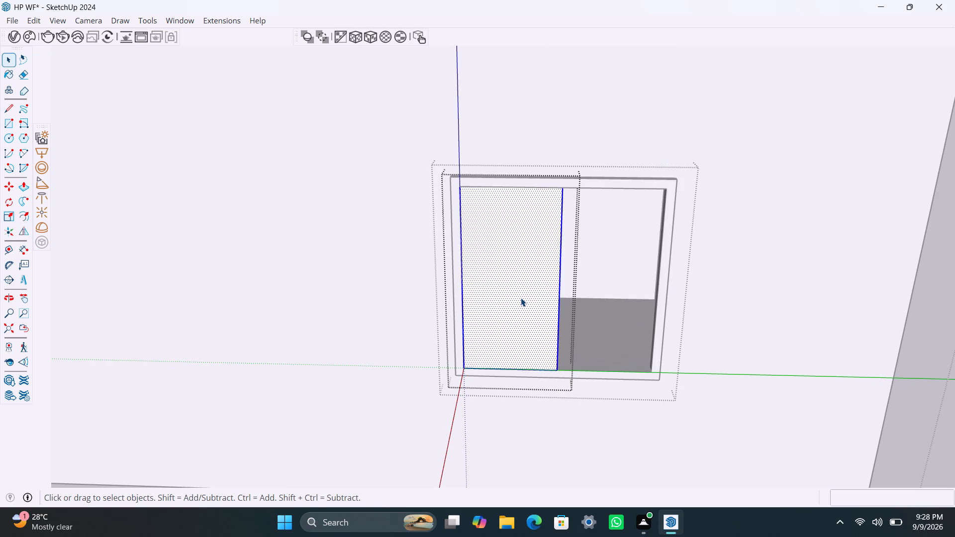
pyautogui.press('p')
pyautogui.click(521, 298)
pyautogui.press('8')
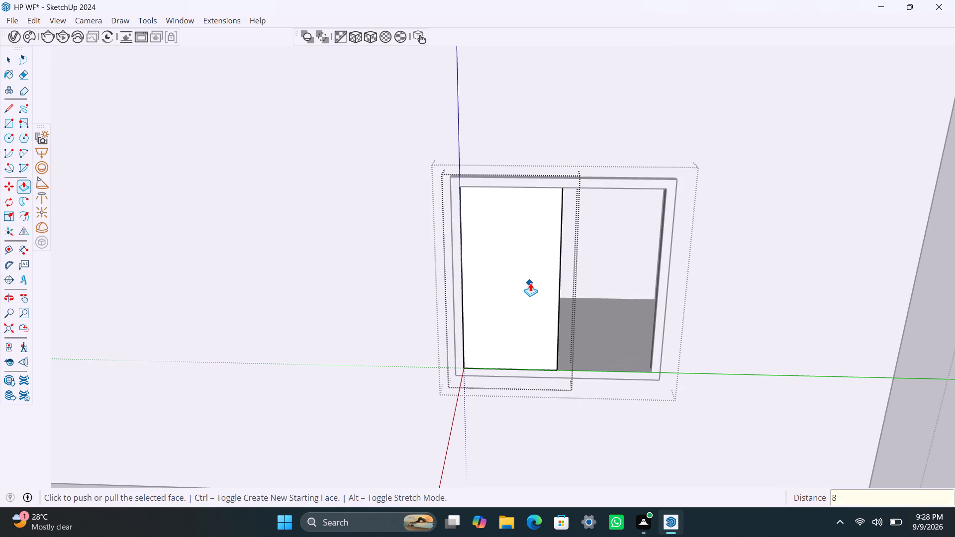
pyautogui.write('MM')
pyautogui.press('Return')
pyautogui.press('space')
pyautogui.click(759, 293)
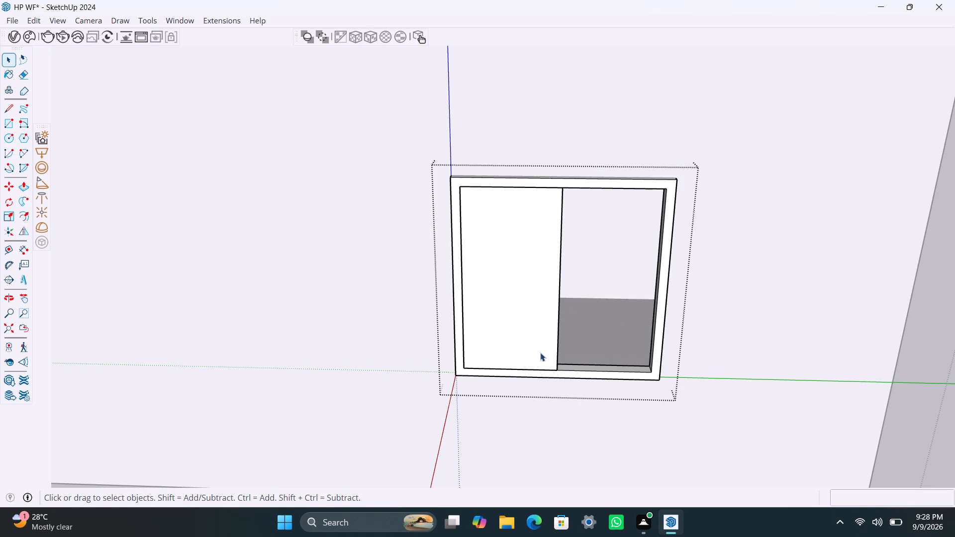
# Move the new pane back from the frame's front face to partway into the frame depth.
pyautogui.click(539, 354)
pyautogui.scroll(4, 549, 359)
pyautogui.press('m')
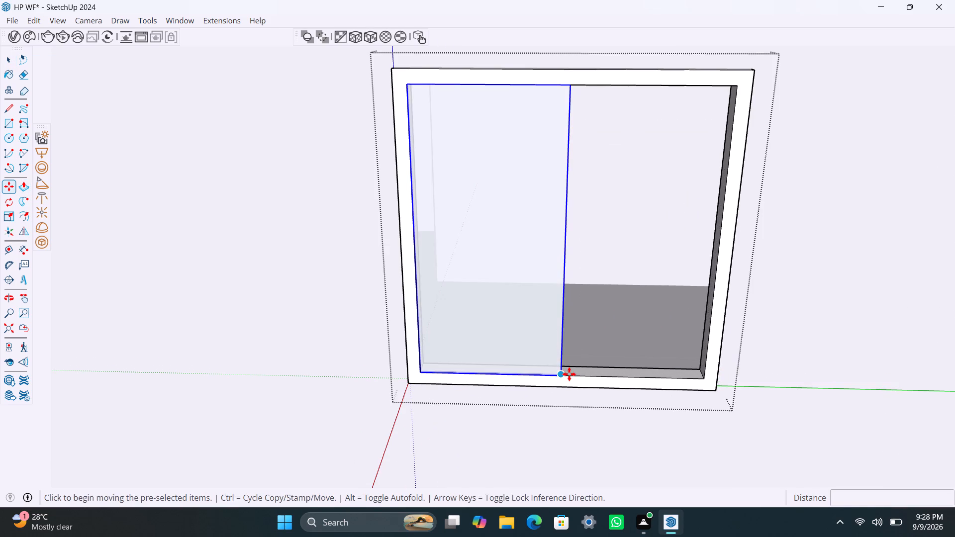
pyautogui.click(563, 375)
pyautogui.scroll(3, 562, 368)
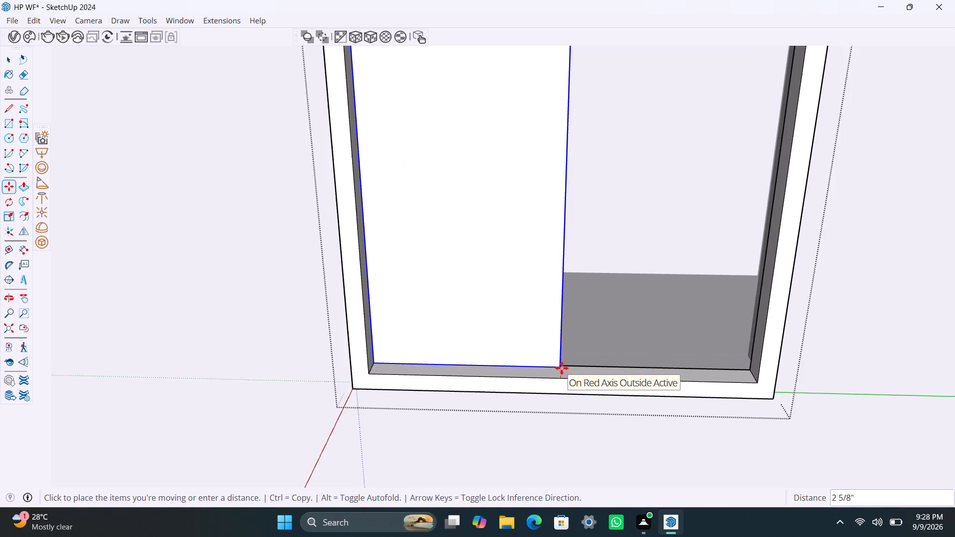
pyautogui.scroll(2, 562, 368)
pyautogui.click(562, 370)
pyautogui.press('m')
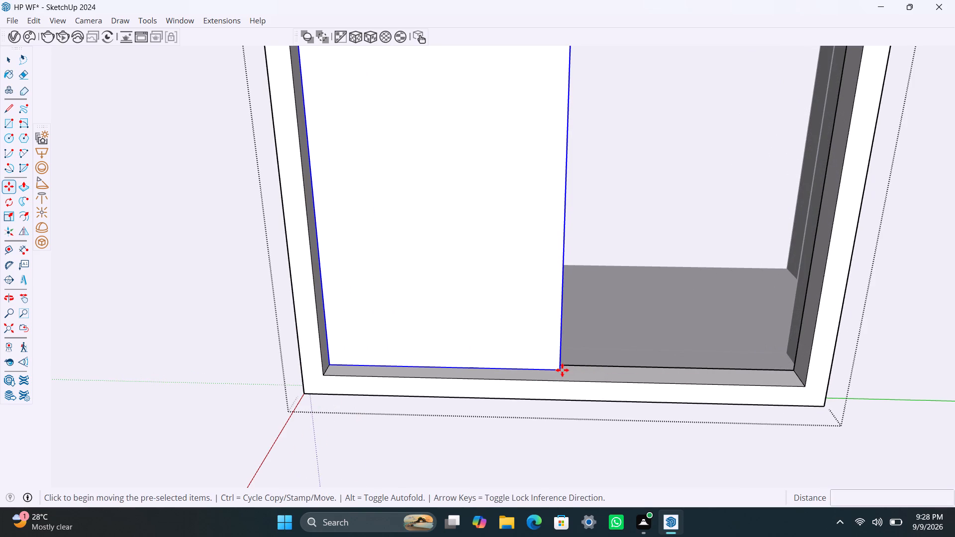
# Copy the pane about 1' 10" across so that it covers the other half of the window frame.
pyautogui.click(562, 370)
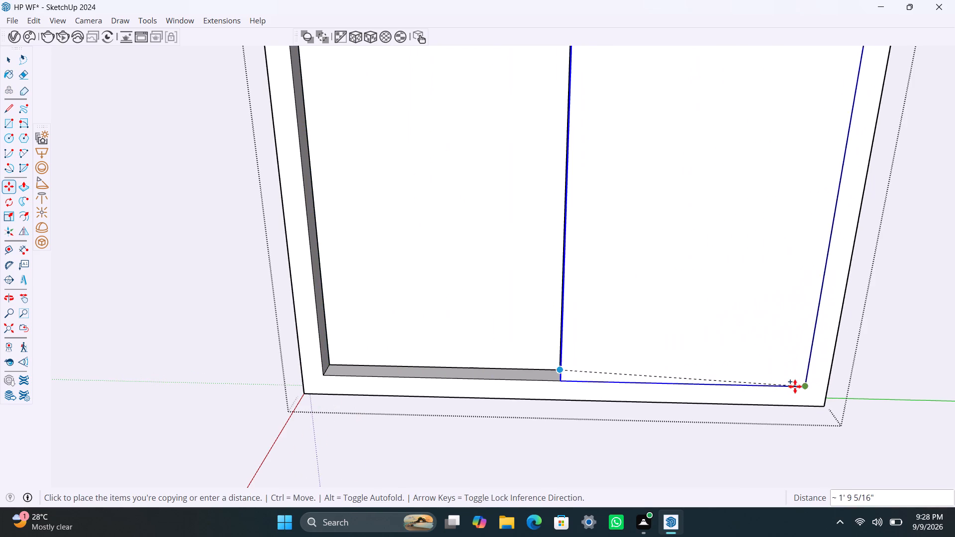
pyautogui.click(800, 386)
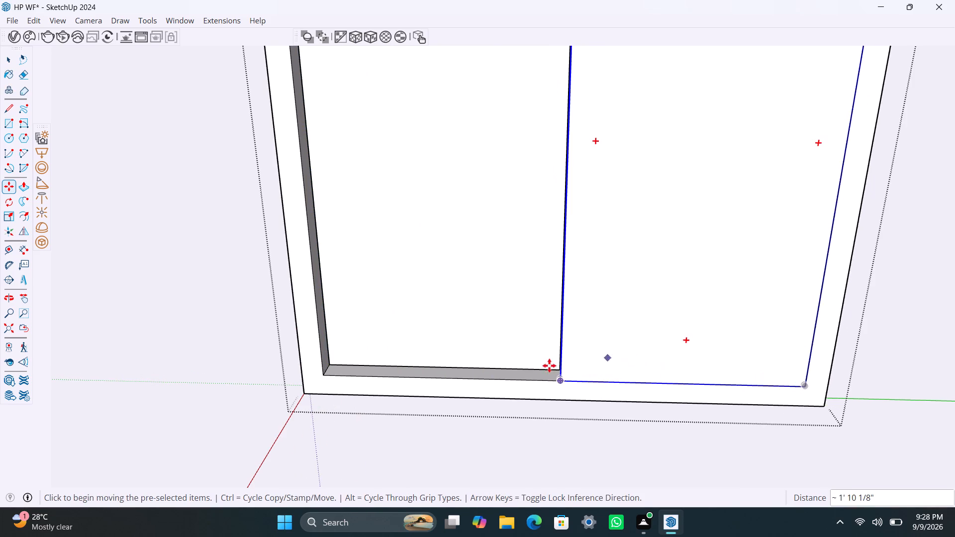
# Move the copied pane back until its rear corner meets the first pane's front corner, and save the model.
pyautogui.scroll(-2, 536, 368)
pyautogui.moveTo(543, 369); pyautogui.dragTo(712, 420, button='middle')
pyautogui.scroll(3, 579, 361)
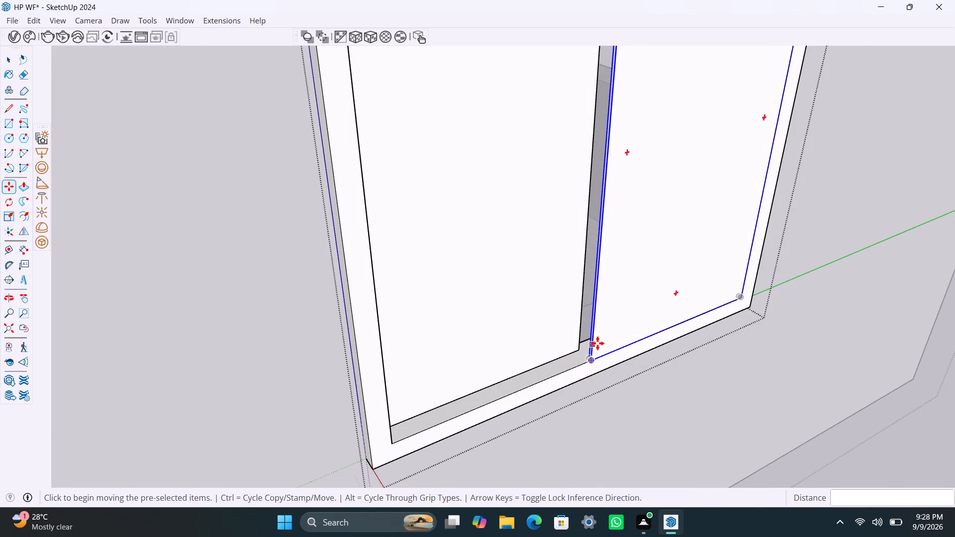
pyautogui.scroll(10, 597, 343)
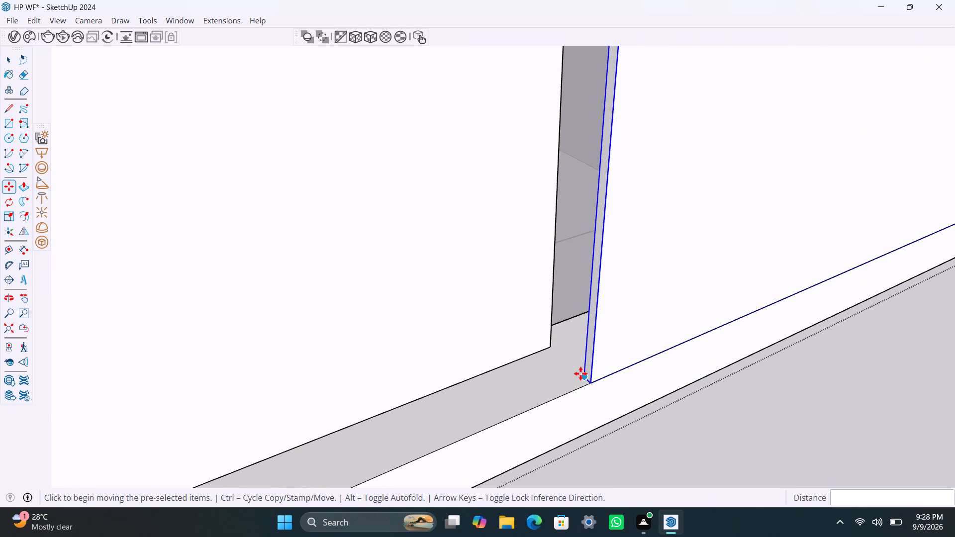
pyautogui.click(582, 373)
pyautogui.click(547, 346)
pyautogui.scroll(-7, 540, 349)
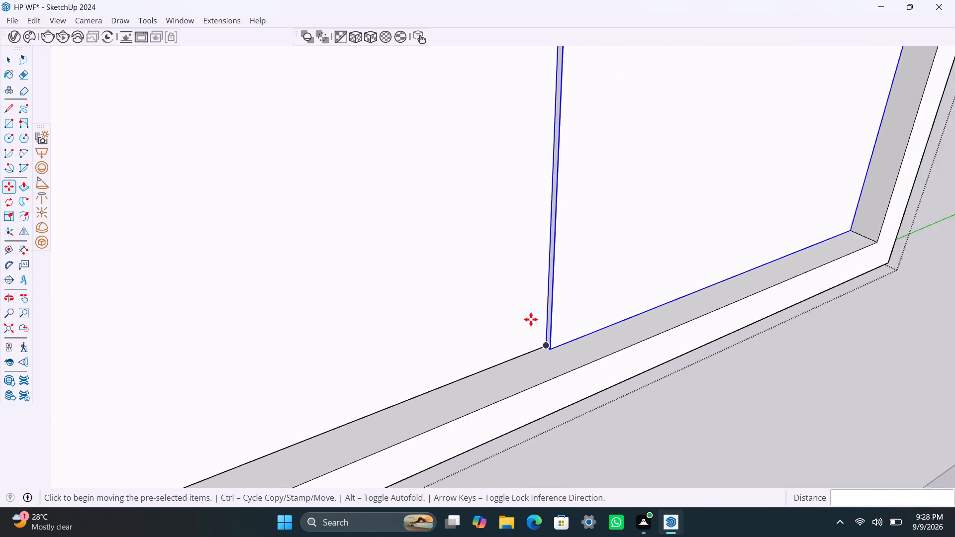
pyautogui.scroll(-6, 531, 319)
pyautogui.scroll(-20, 542, 310)
pyautogui.scroll(-3, 542, 310)
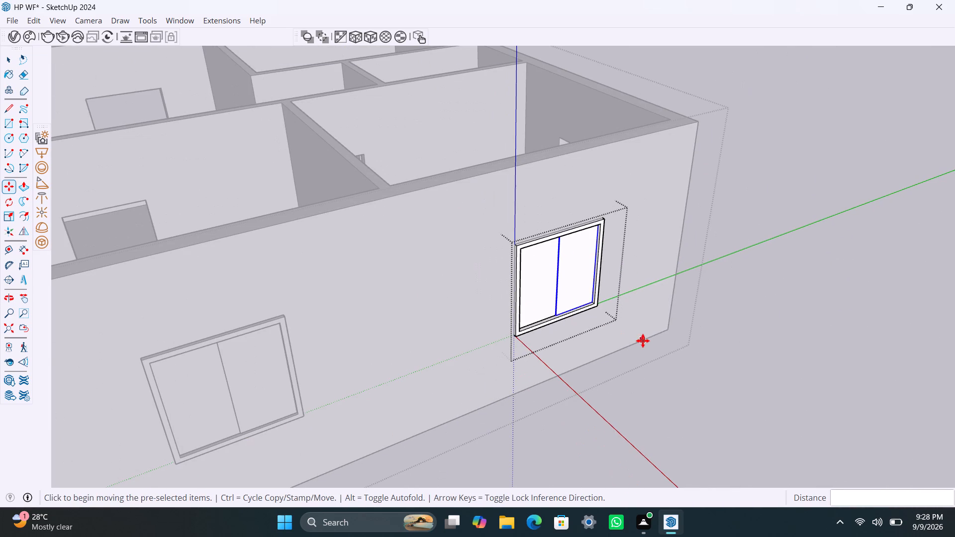
pyautogui.hotkey('ctrl', 's')
pyautogui.scroll(-4, 663, 321)
pyautogui.moveTo(727, 263); pyautogui.dragTo(277, 303, button='middle')
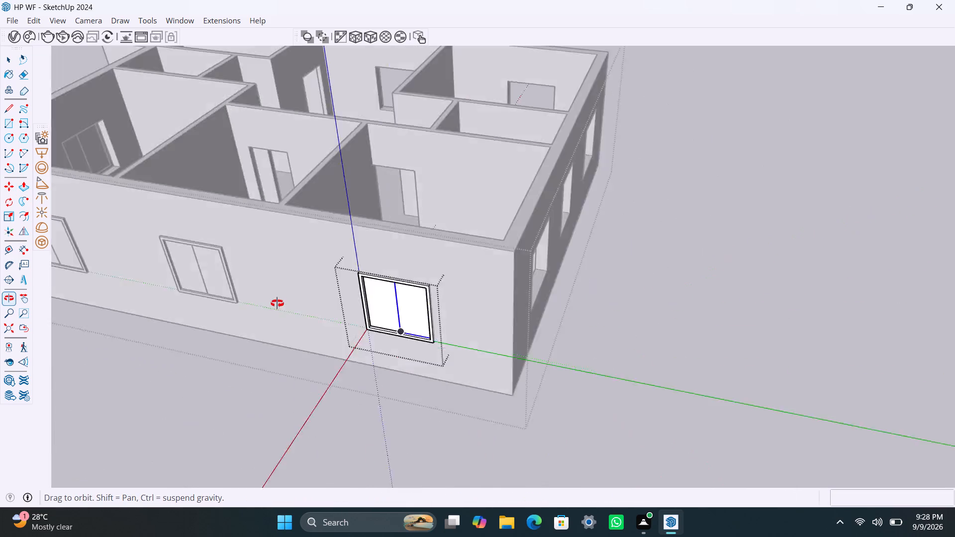
pyautogui.moveTo(277, 303); pyautogui.dragTo(108, 302, button='middle')
pyautogui.click(386, 298)
pyautogui.press('space')
pyautogui.click(393, 320)
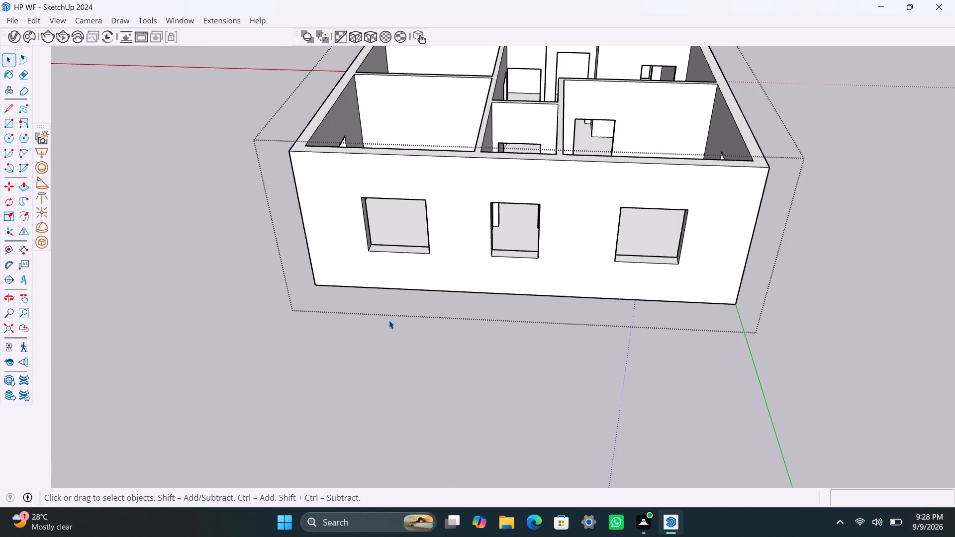
# Draw a rectangle over the leftmost window opening in the exterior wall with three openings, and group it.
pyautogui.scroll(-2, 364, 309)
pyautogui.moveTo(366, 309); pyautogui.dragTo(417, 369, button='middle')
pyautogui.scroll(3, 428, 297)
pyautogui.moveTo(432, 259); pyautogui.dragTo(449, 224, button='middle')
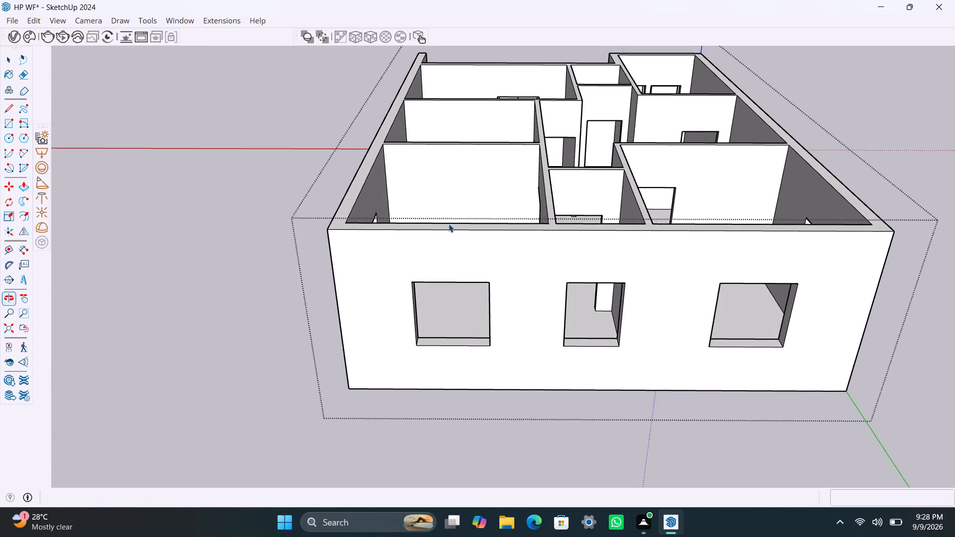
pyautogui.scroll(1, 447, 236)
pyautogui.press('r')
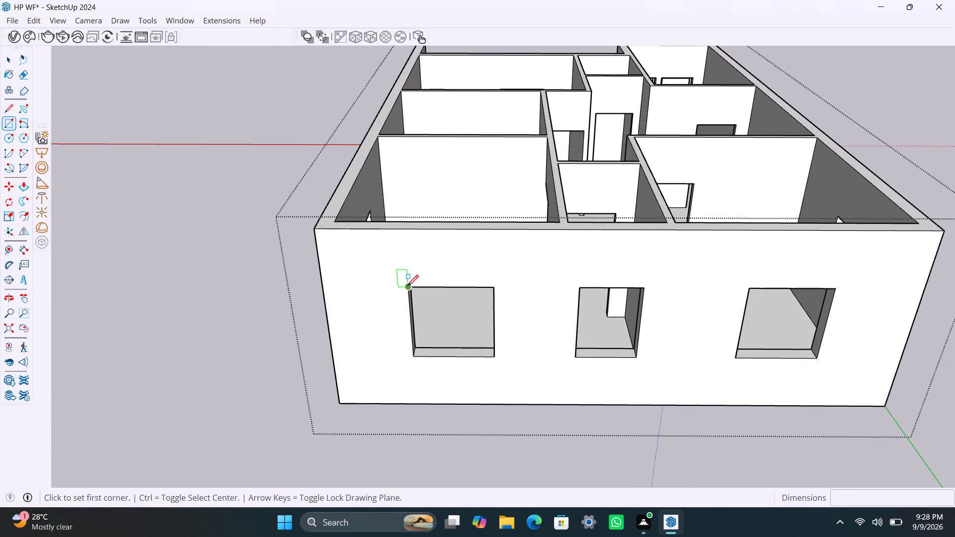
pyautogui.moveTo(407, 286); pyautogui.dragTo(408, 293)
pyautogui.click(495, 358)
pyautogui.press('space')
pyautogui.doubleClick(452, 331)
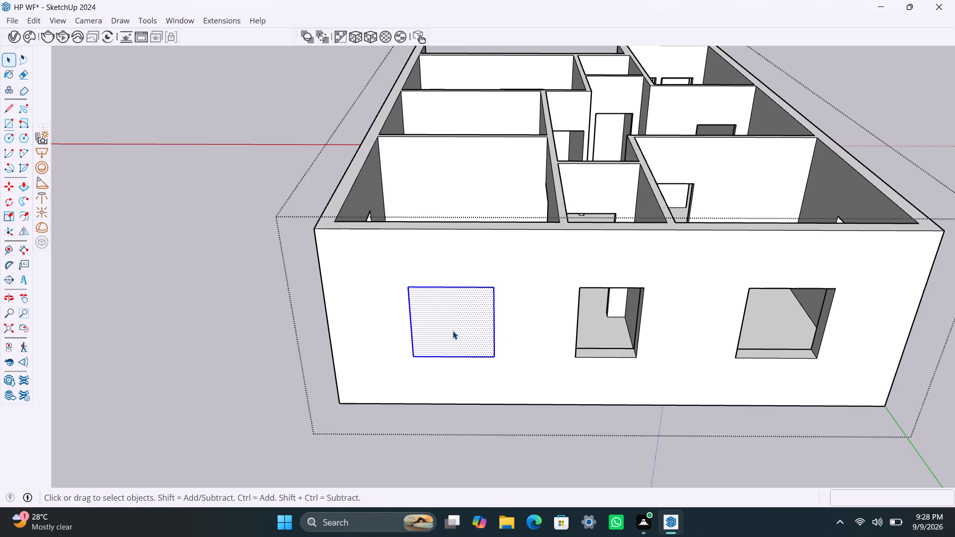
pyautogui.rightClick(453, 331)
pyautogui.moveTo(494, 144); pyautogui.dragTo(495, 149)
# Open the new group, offset the face's edges 2" inward, and delete the inner face to leave a frame.
pyautogui.tripleClick(430, 312)
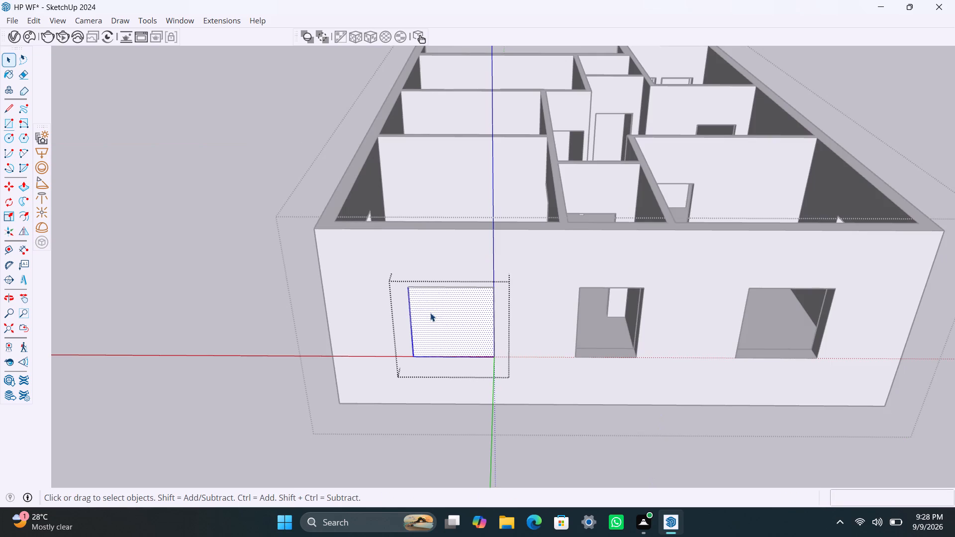
pyautogui.press('f')
pyautogui.click(423, 306)
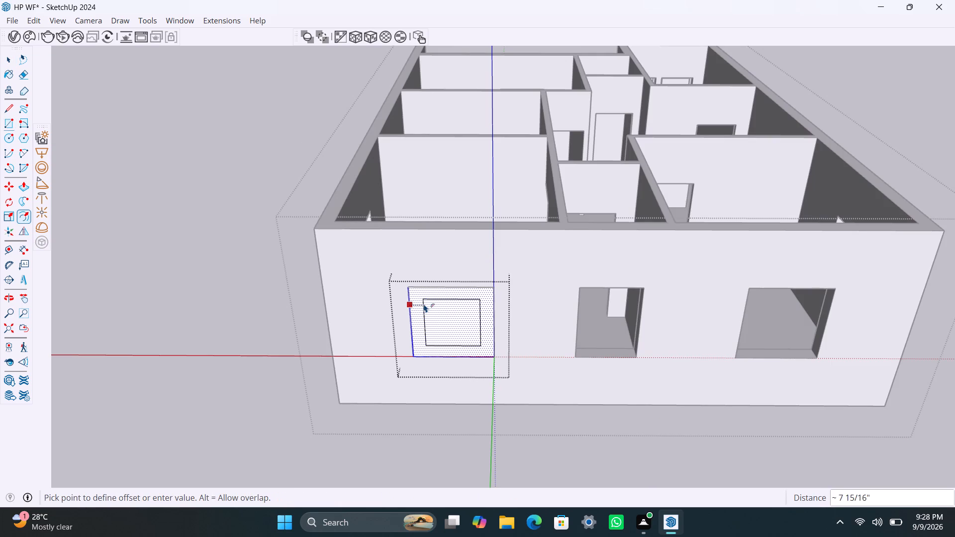
pyautogui.write('2"')
pyautogui.press('Return')
pyautogui.press('space')
pyautogui.click(451, 338)
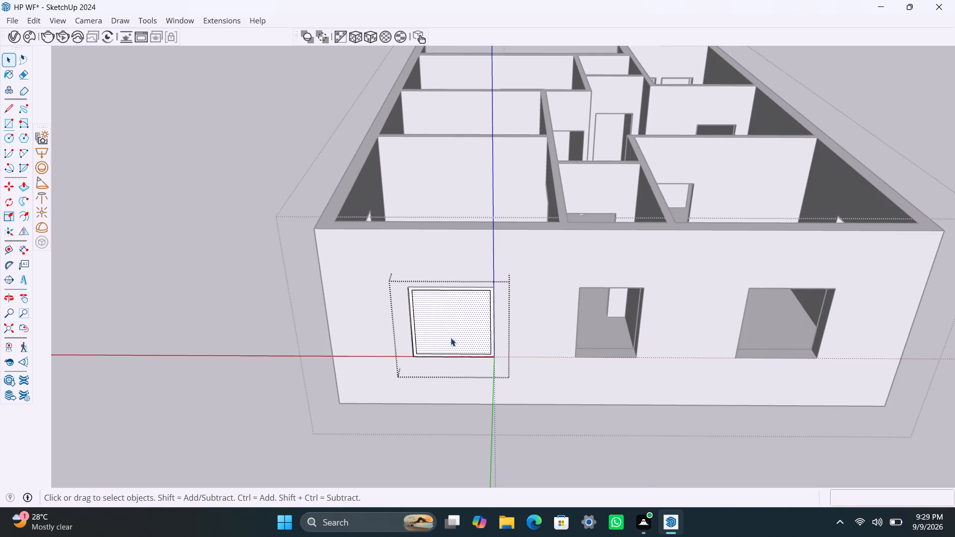
pyautogui.press('Delete')
# Extrude the window frame face by 1.5", and extrude its other side by a further 1.5".
pyautogui.scroll(7, 412, 341)
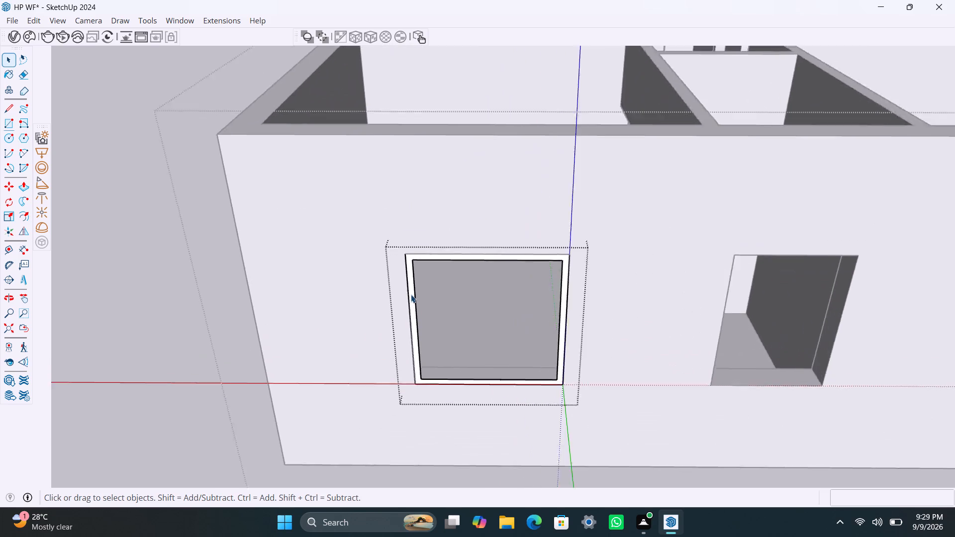
pyautogui.scroll(4, 411, 294)
pyautogui.click(411, 293)
pyautogui.press('p')
pyautogui.click(411, 293)
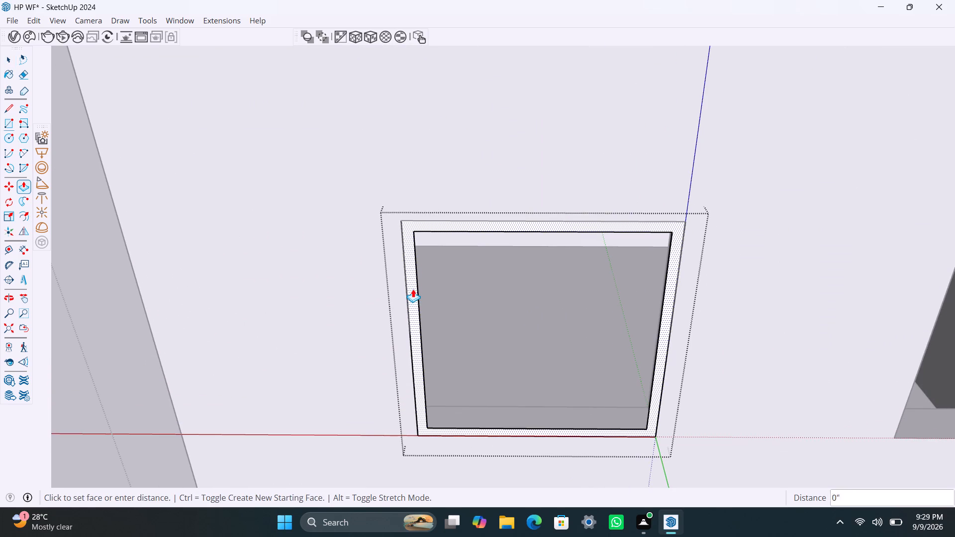
pyautogui.write('1.5"')
pyautogui.press('Return')
pyautogui.click(409, 298)
pyautogui.write('1.5"')
pyautogui.press('Return')
pyautogui.press('space')
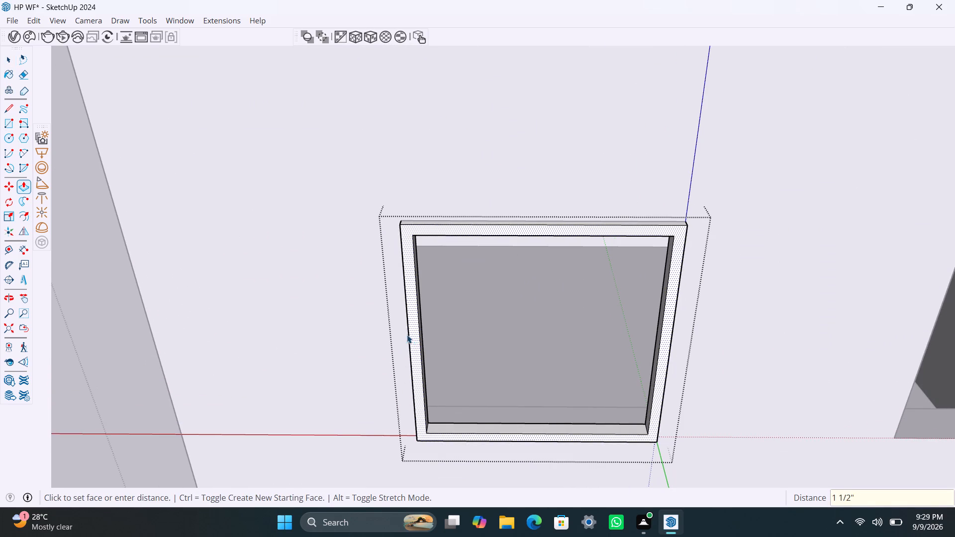
# Draw a pane rectangle over the left half of the new frame, delete the leftover face, and group the pane.
pyautogui.press('r')
pyautogui.moveTo(412, 235); pyautogui.dragTo(413, 242)
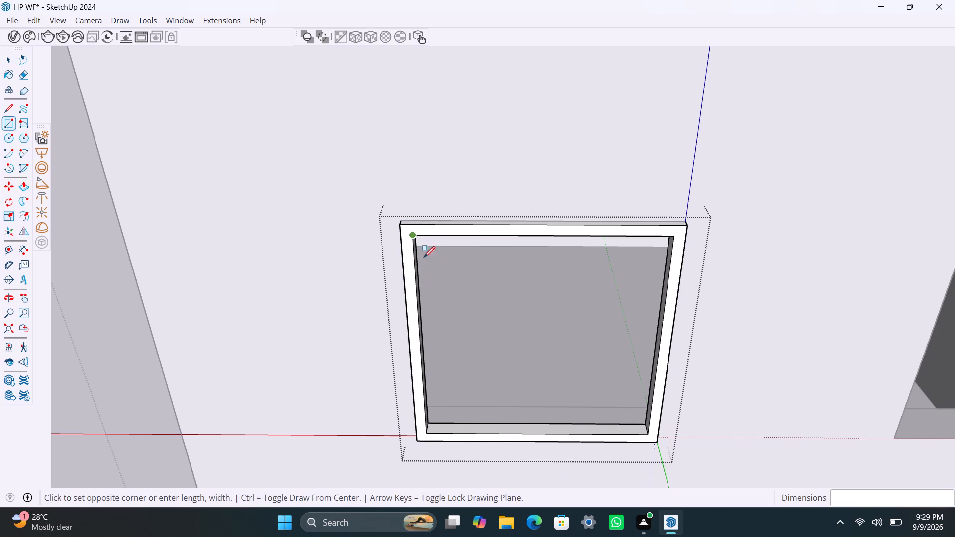
pyautogui.click(535, 436)
pyautogui.press('space')
pyautogui.click(566, 388)
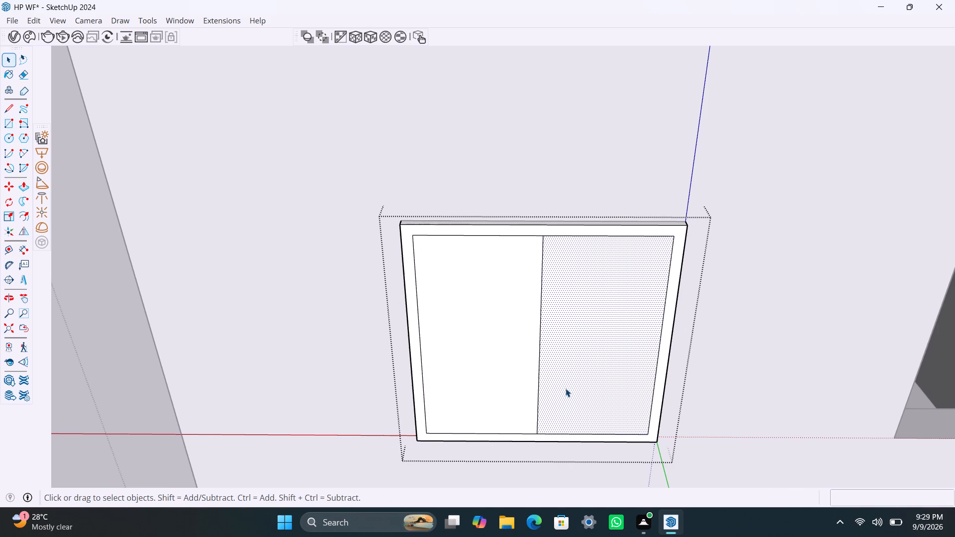
pyautogui.press('Delete')
pyautogui.doubleClick(513, 391)
pyautogui.rightClick(513, 390)
pyautogui.moveTo(591, 212); pyautogui.dragTo(591, 220)
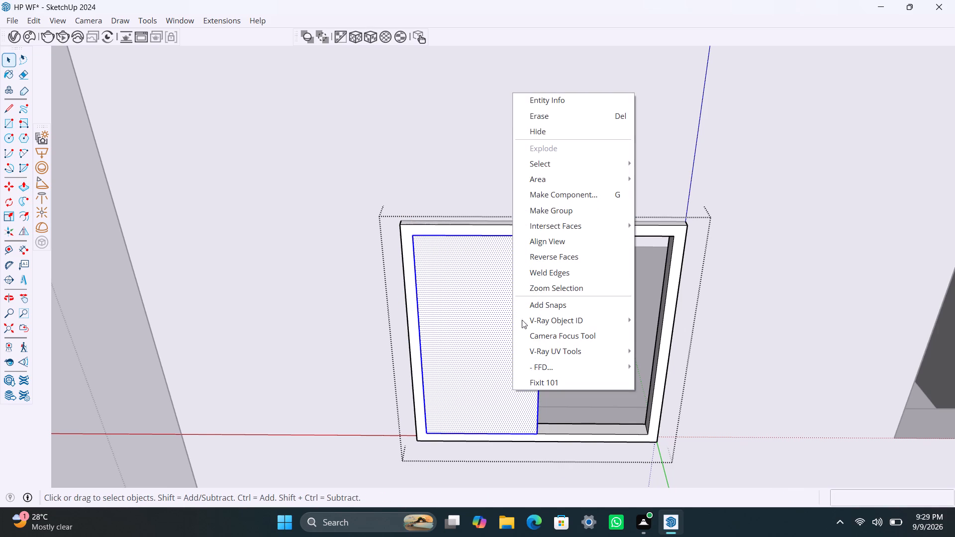
pyautogui.moveTo(570, 212); pyautogui.dragTo(570, 222)
pyautogui.click(579, 213)
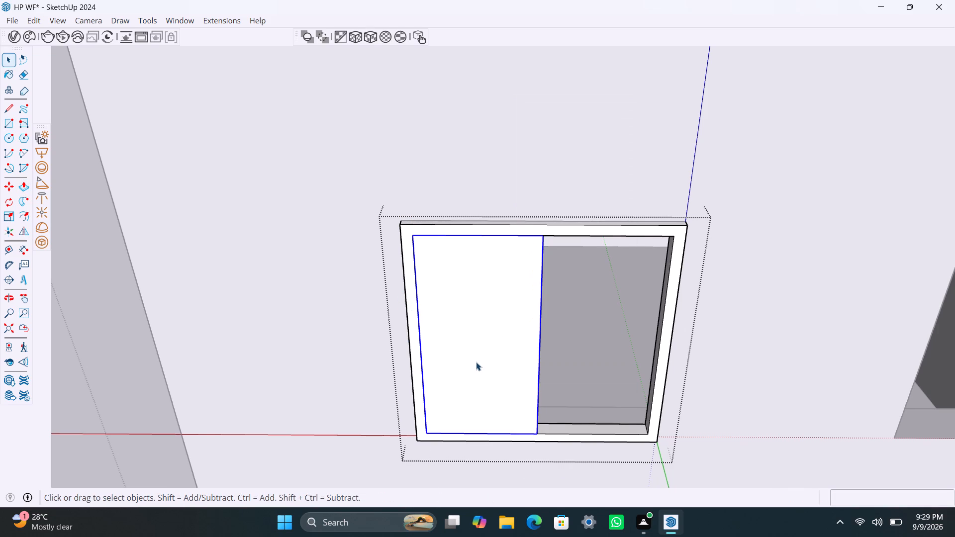
# Open the new pane group and extrude its face to a thickness of 8 mm.
pyautogui.tripleClick(475, 362)
pyautogui.doubleClick(478, 359)
pyautogui.click(498, 359)
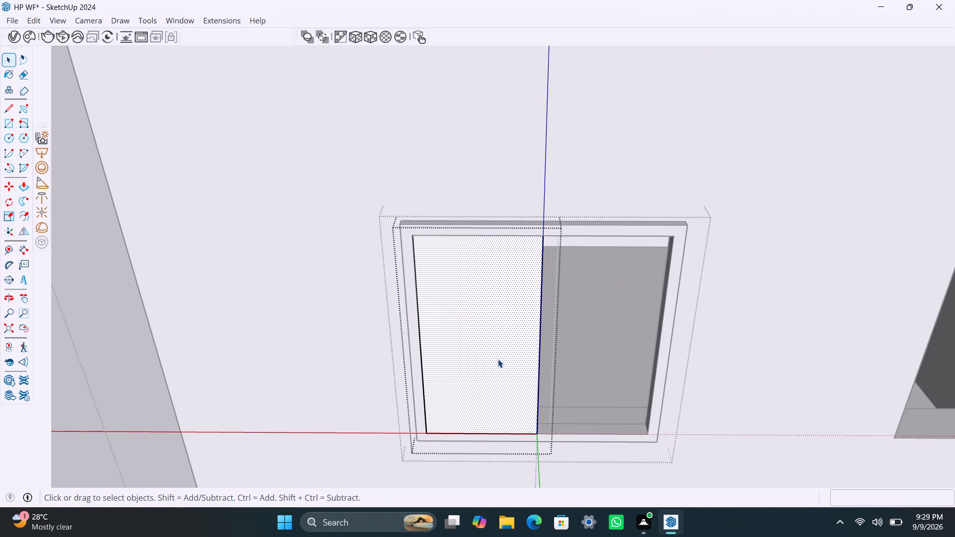
pyautogui.press('p')
pyautogui.click(498, 359)
pyautogui.write('8MM')
pyautogui.press('Return')
pyautogui.press('space')
pyautogui.click(686, 331)
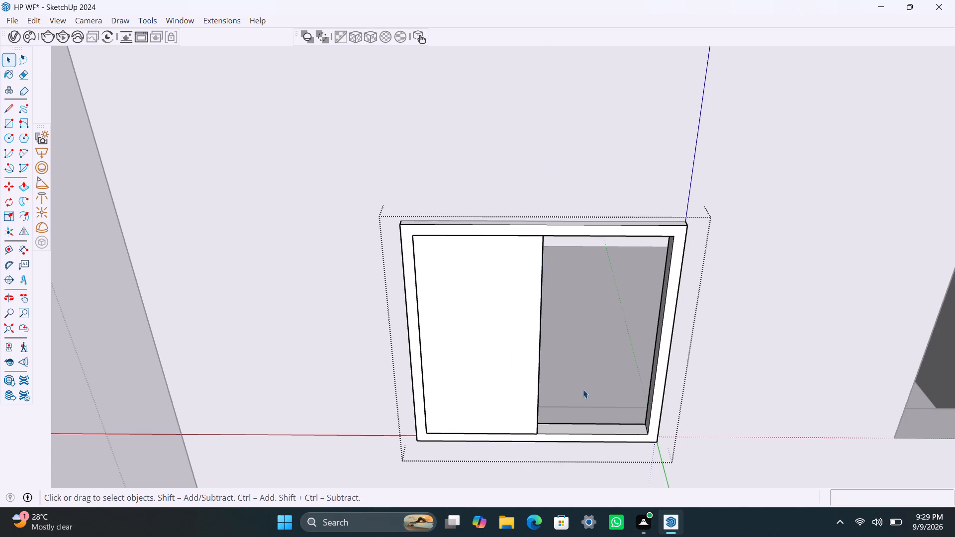
# Move the pane 1 13/16" back from the frame's front face into the frame depth.
pyautogui.scroll(2, 521, 430)
pyautogui.click(516, 432)
pyautogui.press('m')
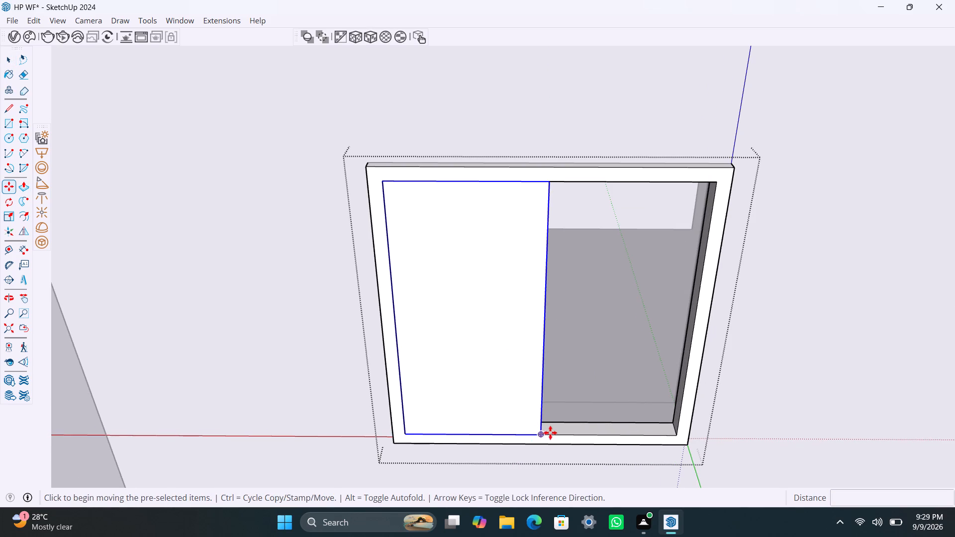
pyautogui.click(539, 436)
pyautogui.click(540, 427)
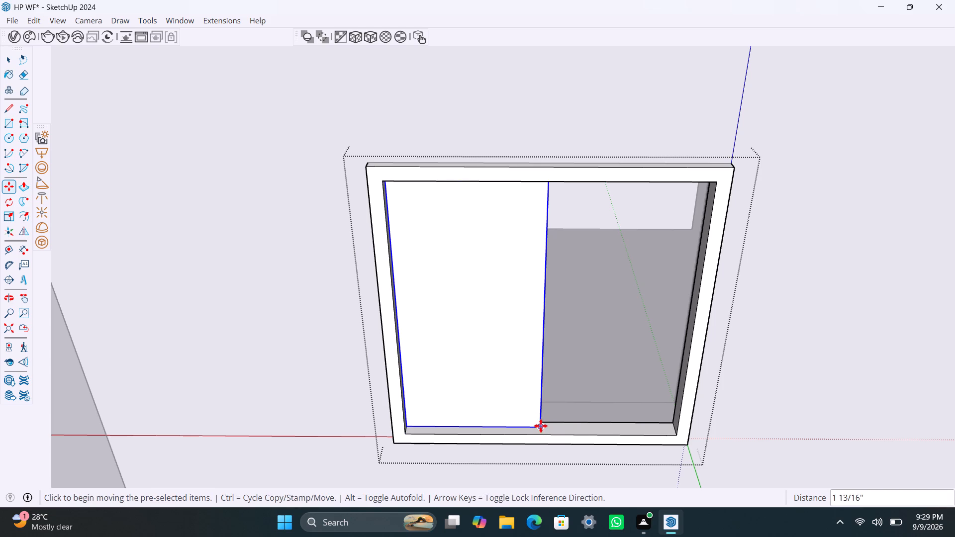
# Copy the pane about 1' 10" across to the empty half of the frame.
pyautogui.press('m')
pyautogui.click(541, 426)
pyautogui.click(672, 433)
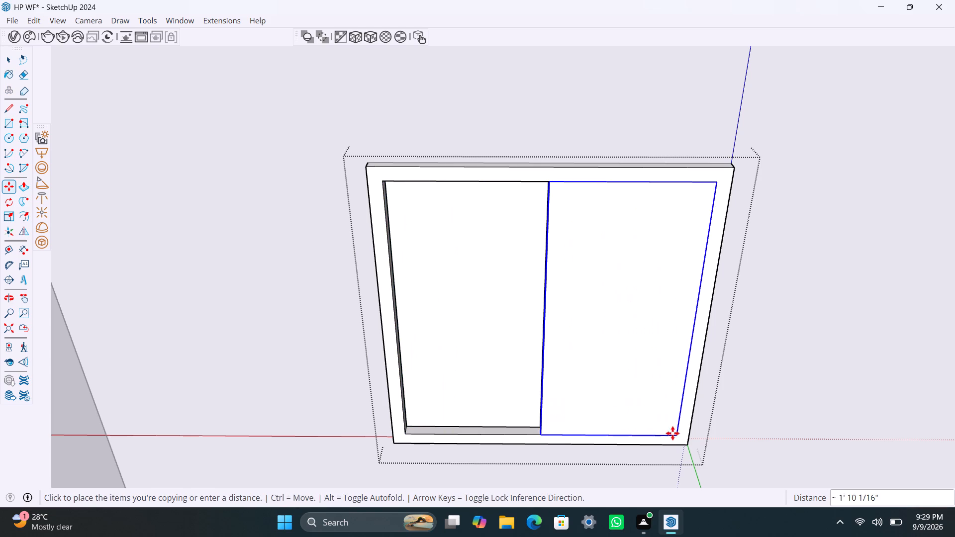
# Move the copied pane back until its rear corner meets the first pane's front corner, and save the model.
pyautogui.scroll(2, 541, 428)
pyautogui.moveTo(542, 424); pyautogui.dragTo(689, 447, button='middle')
pyautogui.scroll(2, 572, 413)
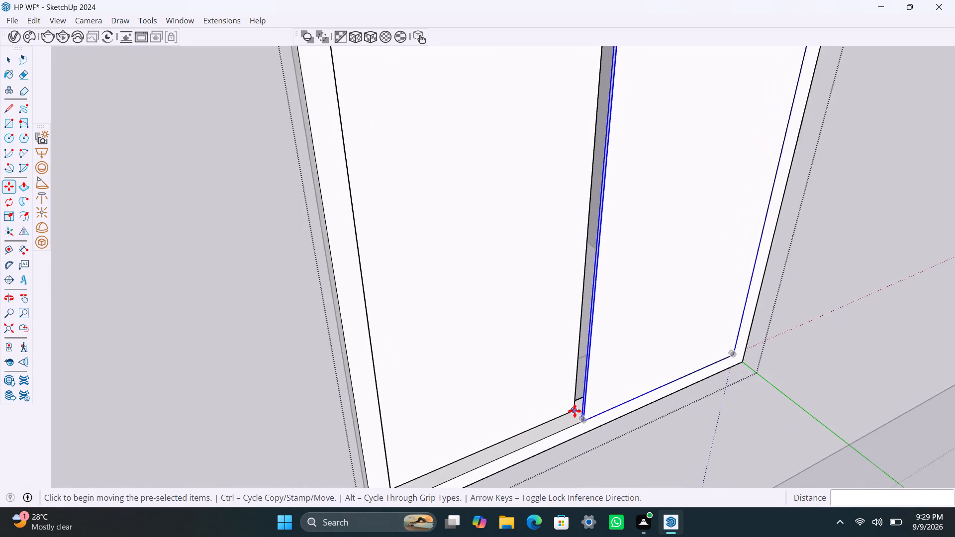
pyautogui.scroll(11, 574, 411)
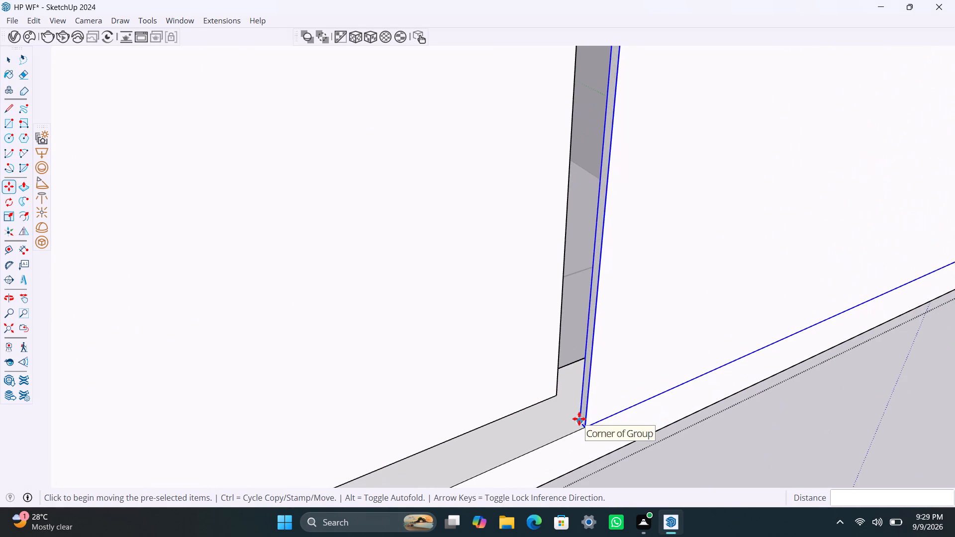
pyautogui.click(579, 419)
pyautogui.click(561, 392)
pyautogui.scroll(-10, 562, 333)
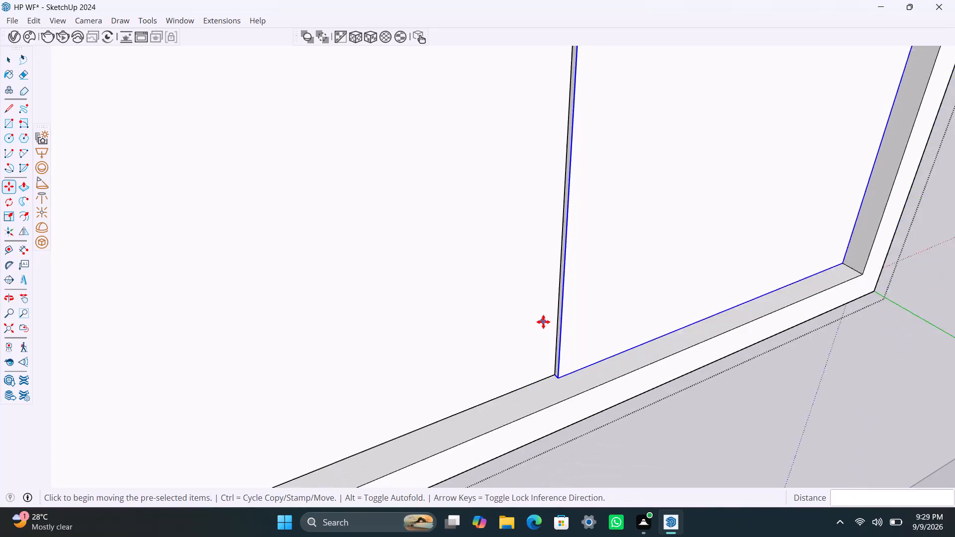
pyautogui.scroll(-15, 543, 322)
pyautogui.scroll(-14, 547, 306)
pyautogui.moveTo(647, 384); pyautogui.dragTo(457, 399, button='middle')
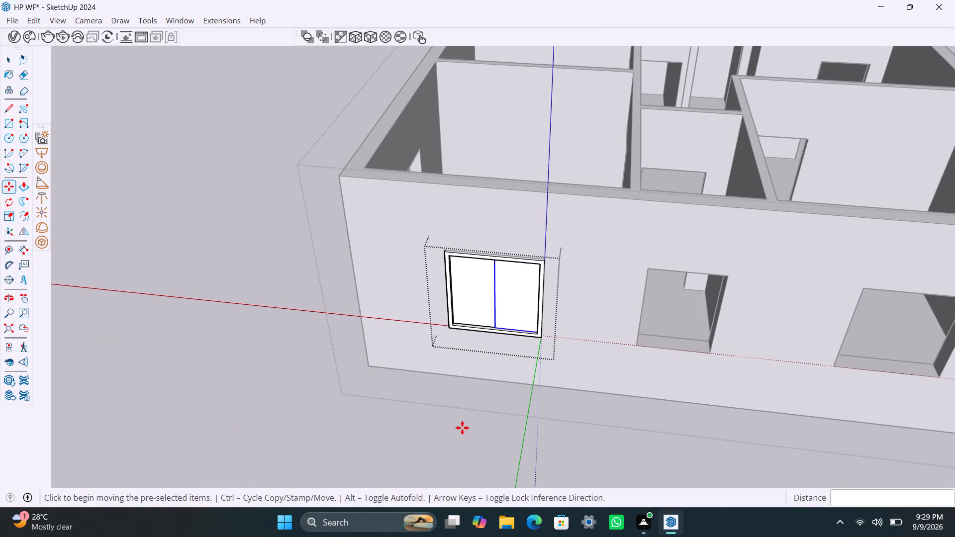
pyautogui.hotkey('ctrl', 's')
pyautogui.keyDown('ctrl'); pyautogui.click(461, 430); pyautogui.keyUp('ctrl')
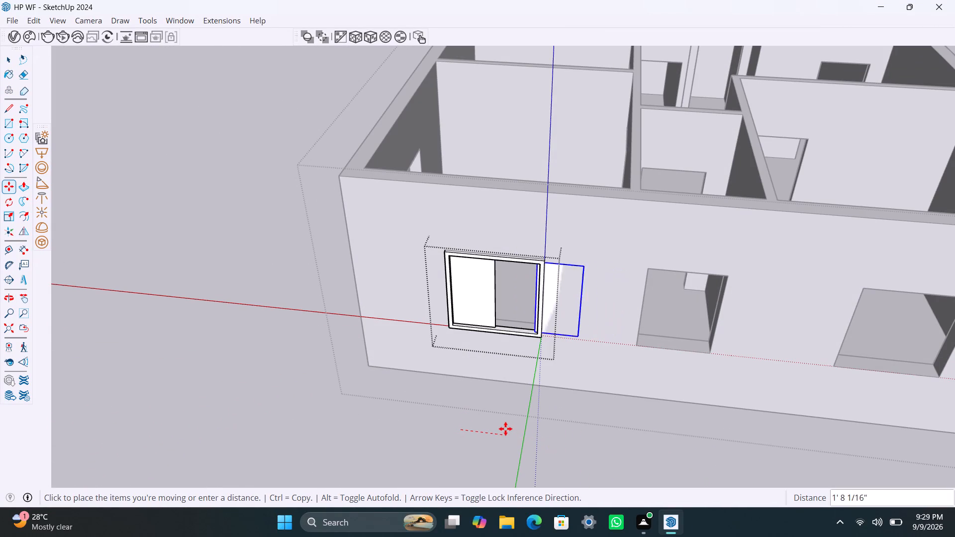
pyautogui.press('Escape')
pyautogui.press('space')
pyautogui.scroll(-7, 543, 382)
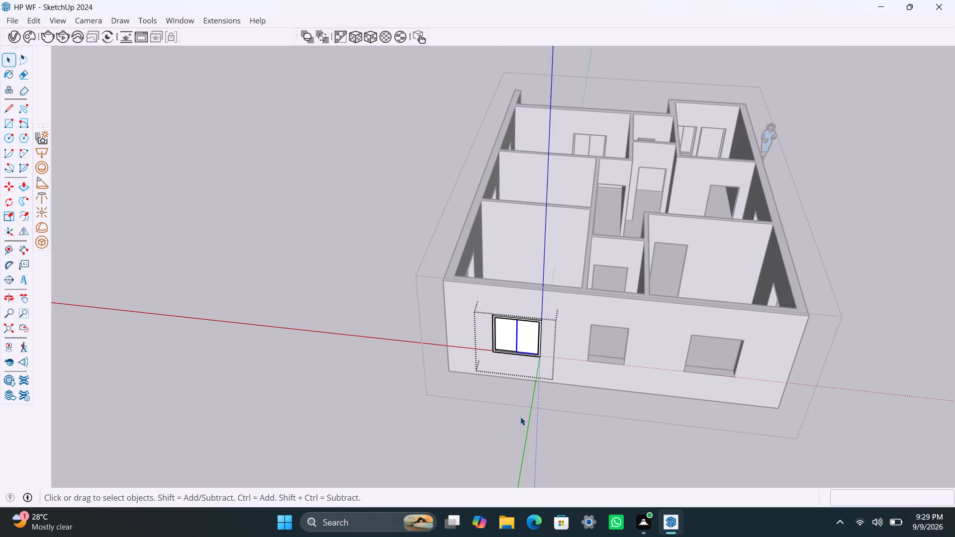
pyautogui.click(567, 425)
# Draw a rectangle covering the middle window opening of the three-window wall and make it a group.
pyautogui.scroll(-3, 543, 424)
pyautogui.moveTo(551, 411); pyautogui.dragTo(471, 396, button='middle')
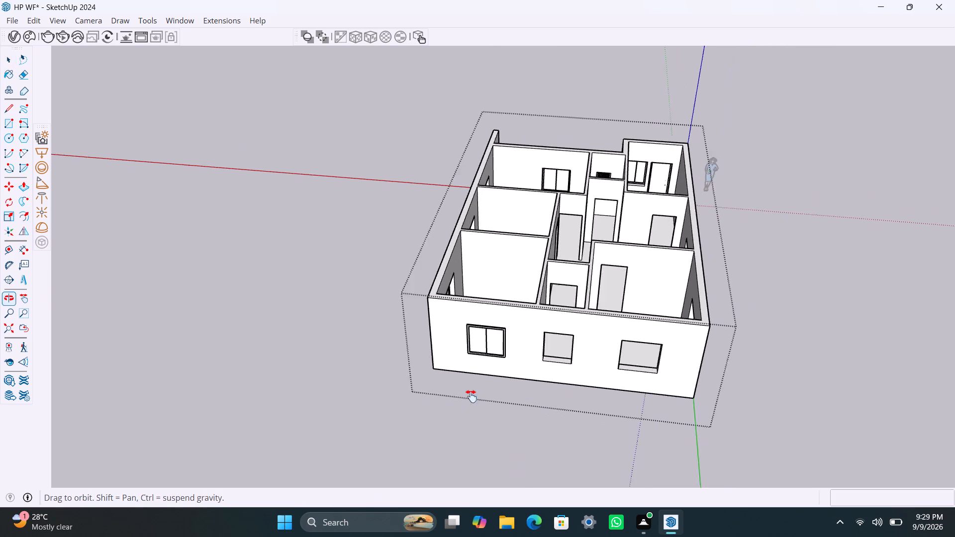
pyautogui.moveTo(471, 396); pyautogui.dragTo(467, 395, button='middle')
pyautogui.scroll(3, 493, 365)
pyautogui.moveTo(519, 364); pyautogui.dragTo(555, 336, button='middle')
pyautogui.scroll(2, 545, 289)
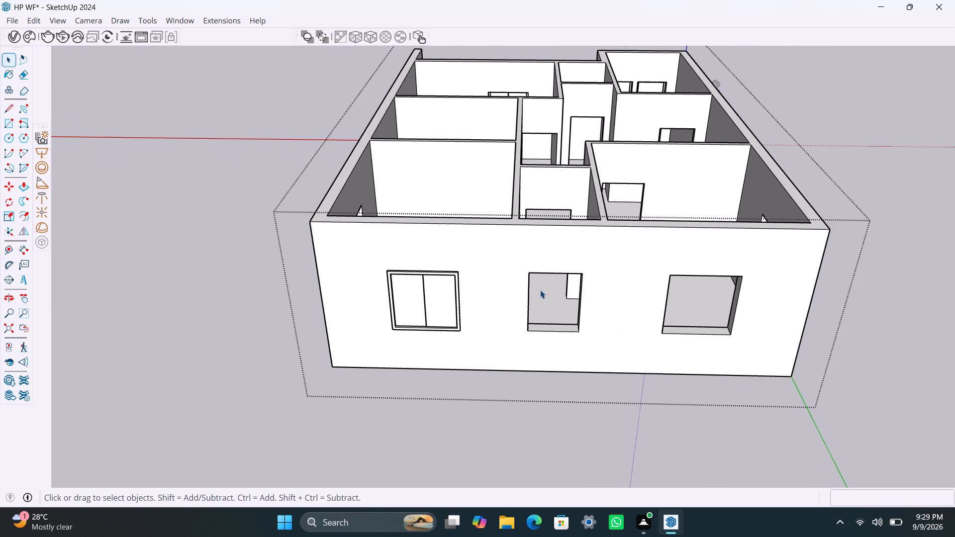
pyautogui.press('r')
pyautogui.click(531, 276)
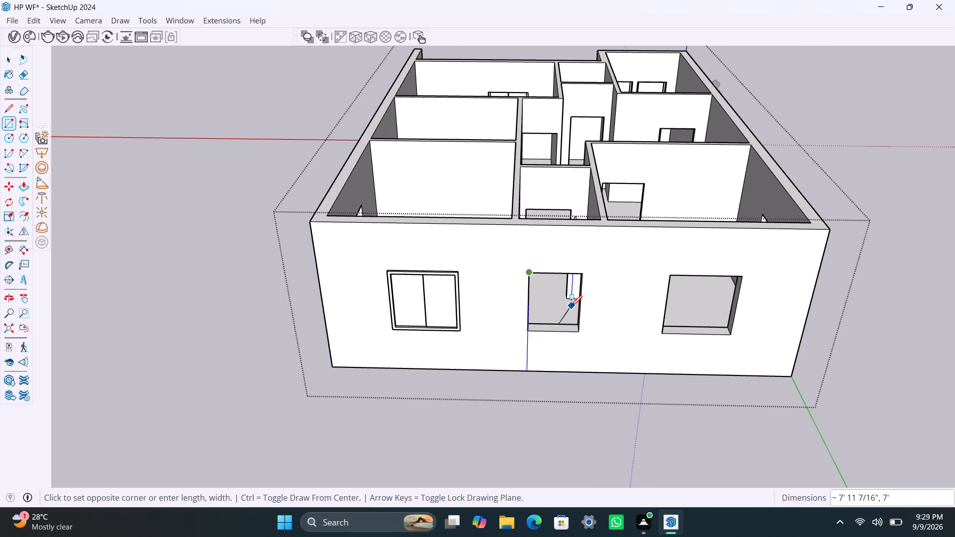
pyautogui.click(579, 330)
pyautogui.press('space')
pyautogui.doubleClick(563, 308)
pyautogui.rightClick(563, 308)
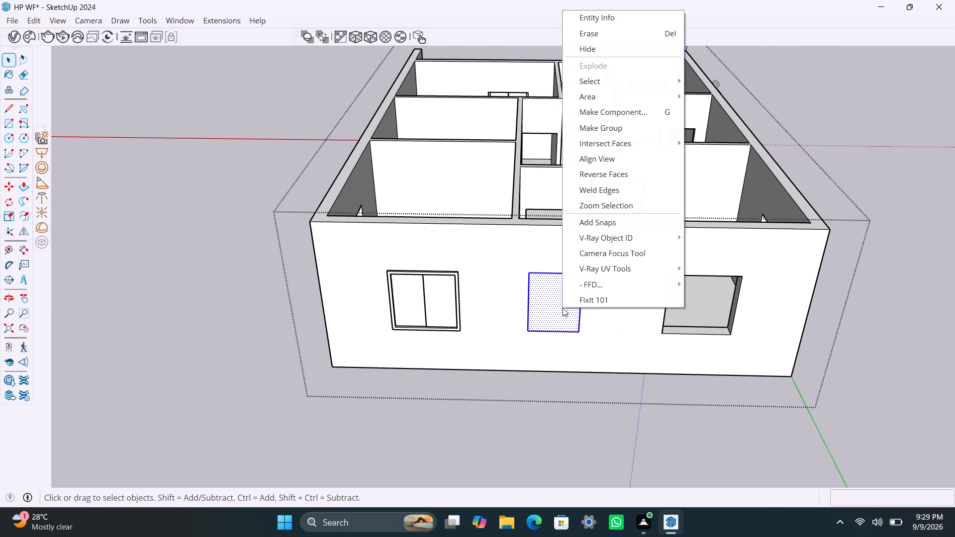
pyautogui.click(608, 134)
# Open the new group, offset the rectangle 2" inward, and delete the inner face to leave a window frame outline.
pyautogui.tripleClick(549, 283)
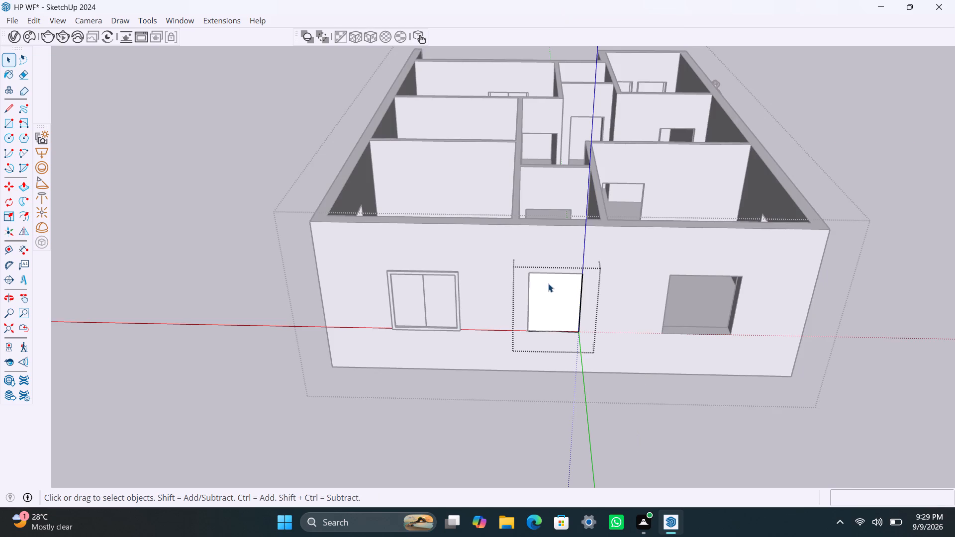
pyautogui.press('f')
pyautogui.click(544, 284)
pyautogui.write('2"')
pyautogui.press('Return')
pyautogui.press('space')
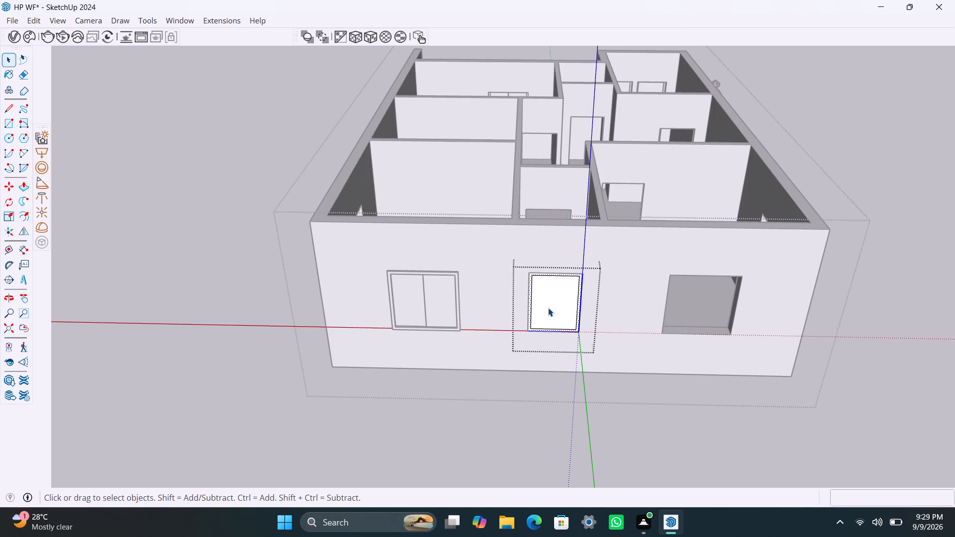
pyautogui.click(550, 306)
pyautogui.press('Delete')
# Extrude the middle window's frame face outward by 1.5".
pyautogui.scroll(8, 543, 317)
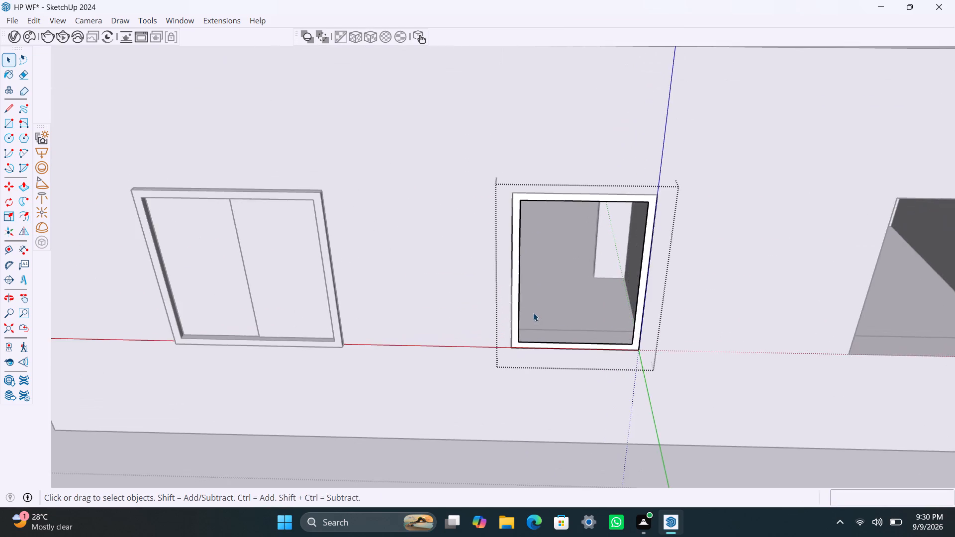
pyautogui.scroll(2, 533, 313)
pyautogui.click(504, 297)
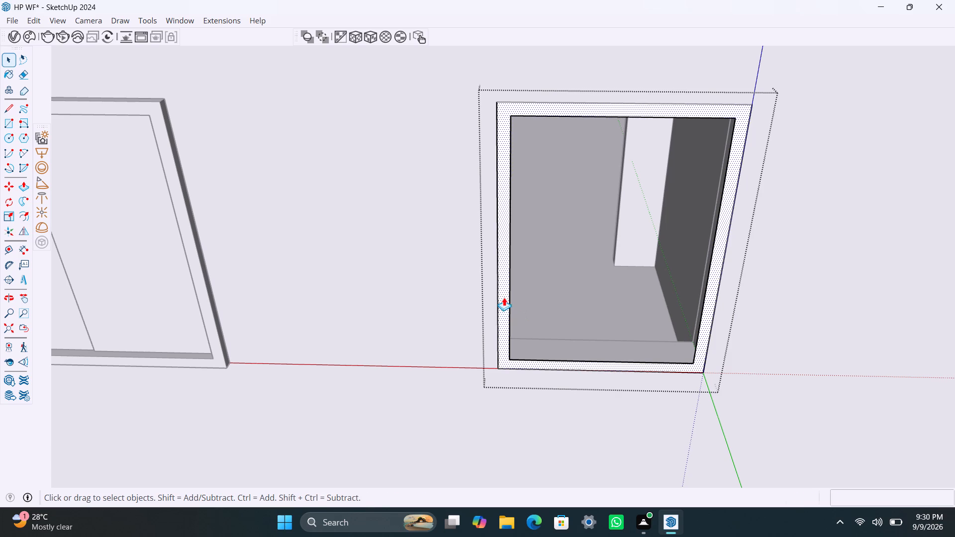
pyautogui.press('p')
pyautogui.click(504, 297)
pyautogui.write('1.5"')
pyautogui.press('Return')
pyautogui.click(504, 300)
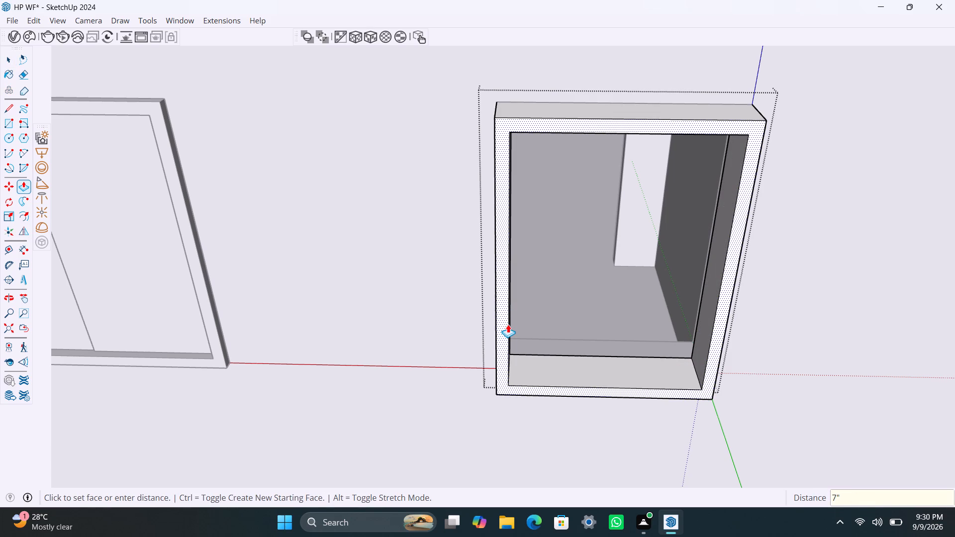
pyautogui.write('1.5"')
pyautogui.press('Return')
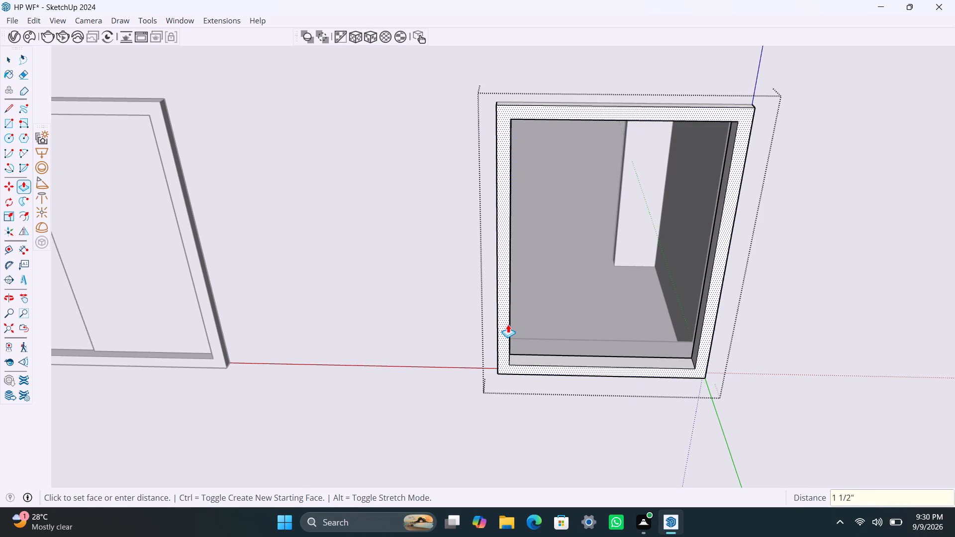
# Draw a 1' 4" by 3' 8" pane rectangle over the frame's left half and delete the leftover face beside it.
pyautogui.press('space')
pyautogui.press('r')
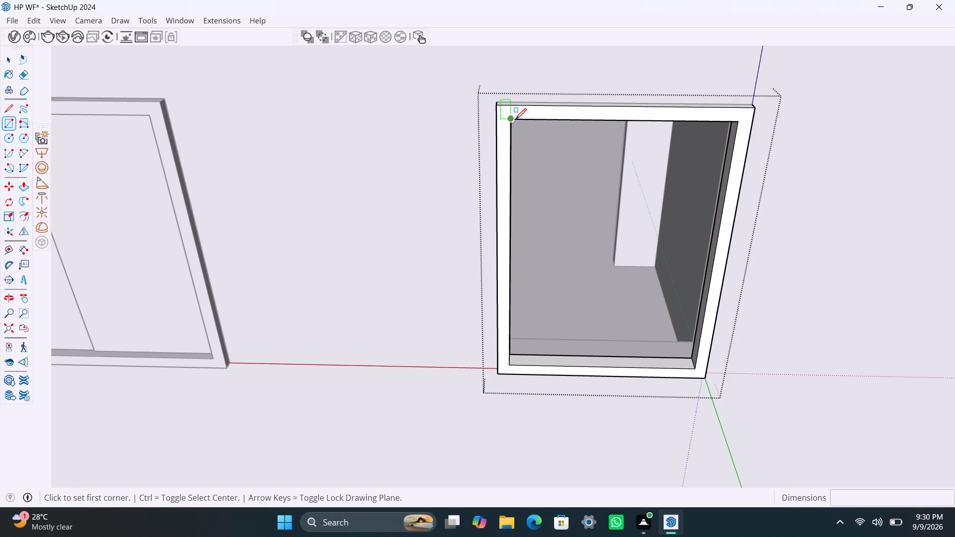
pyautogui.click(515, 119)
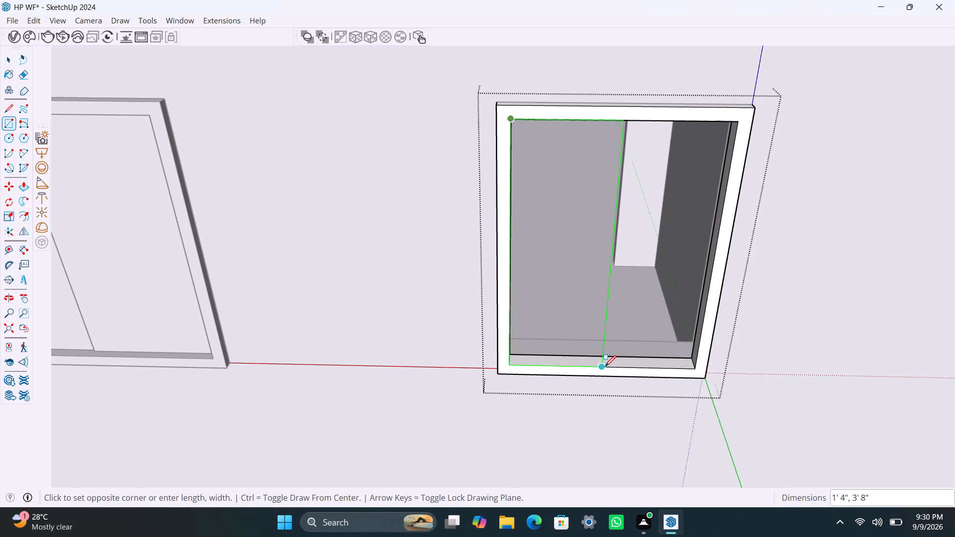
pyautogui.click(604, 366)
pyautogui.press('space')
pyautogui.click(620, 311)
pyautogui.press('Delete')
# Make the pane face and its edges into their own group.
pyautogui.doubleClick(595, 306)
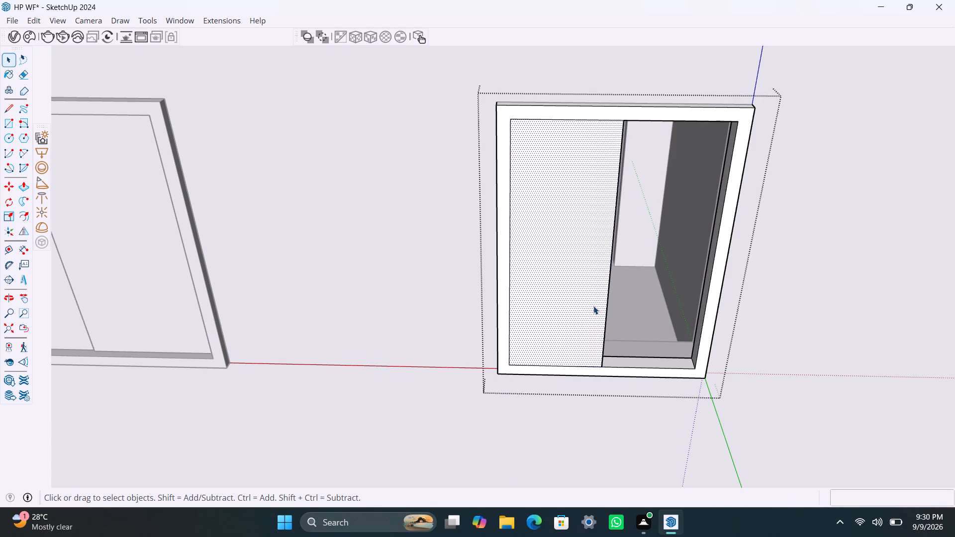
pyautogui.rightClick(593, 305)
pyautogui.tripleClick(576, 299)
pyautogui.rightClick(576, 299)
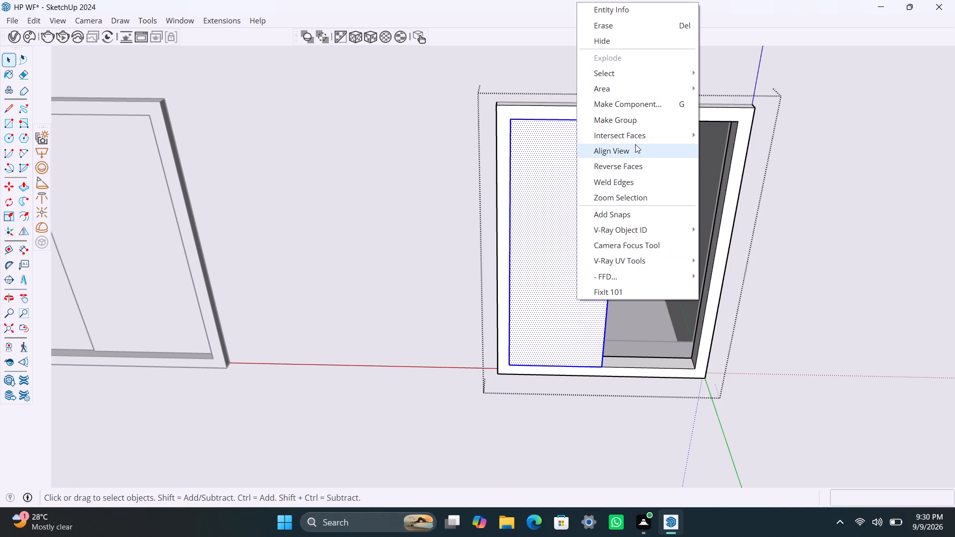
pyautogui.moveTo(633, 125); pyautogui.dragTo(633, 133)
pyautogui.click(637, 120)
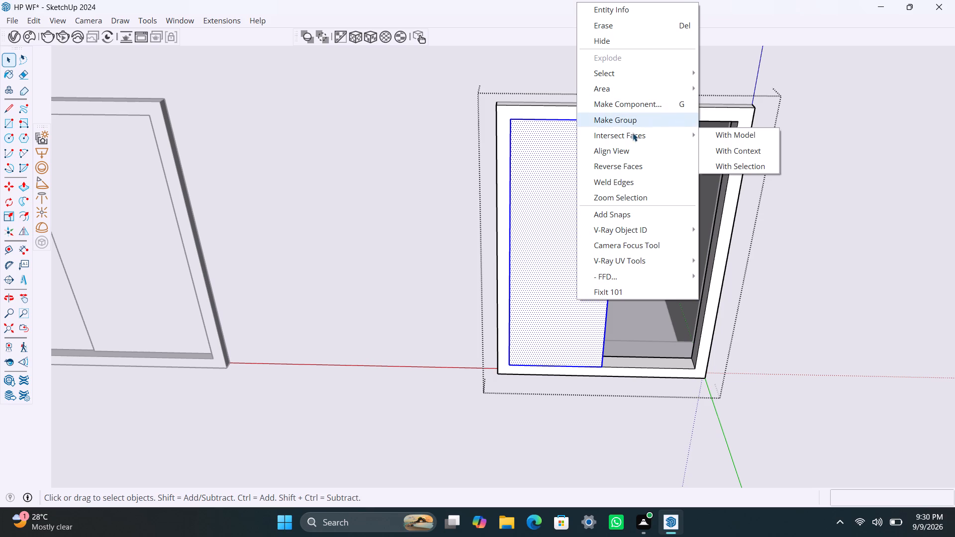
# Open the new pane group, extrude its face to a thickness of 8 mm, and leave the group.
pyautogui.tripleClick(570, 257)
pyautogui.press('p')
pyautogui.click(570, 256)
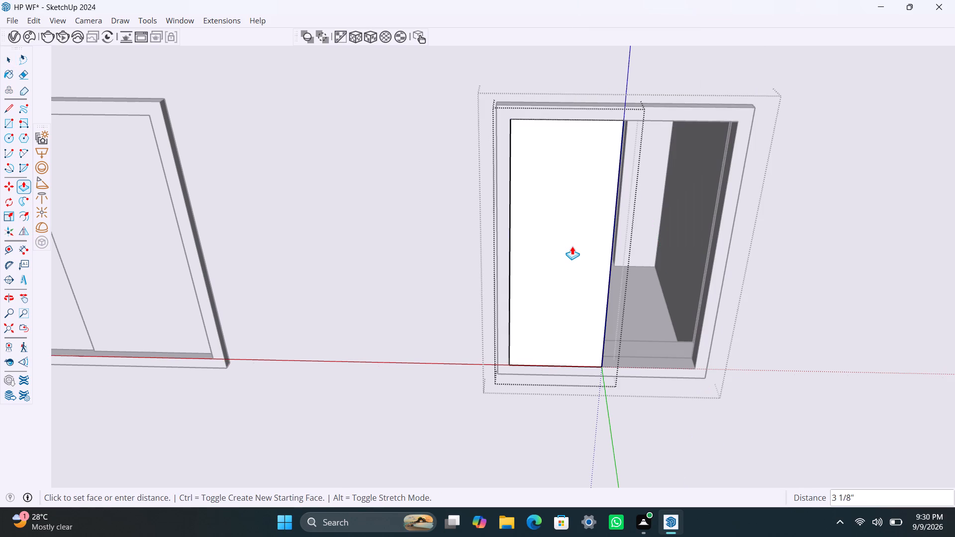
pyautogui.write('8MM')
pyautogui.press('Return')
pyautogui.press('space')
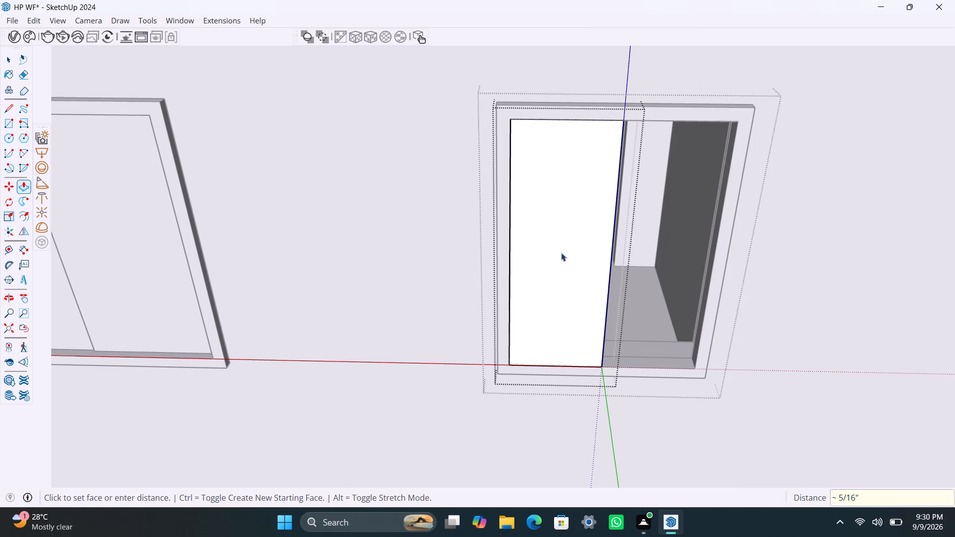
pyautogui.click(439, 274)
# Move the pane back from the frame's front face into the frame depth.
pyautogui.click(569, 320)
pyautogui.scroll(4, 603, 374)
pyautogui.press('m')
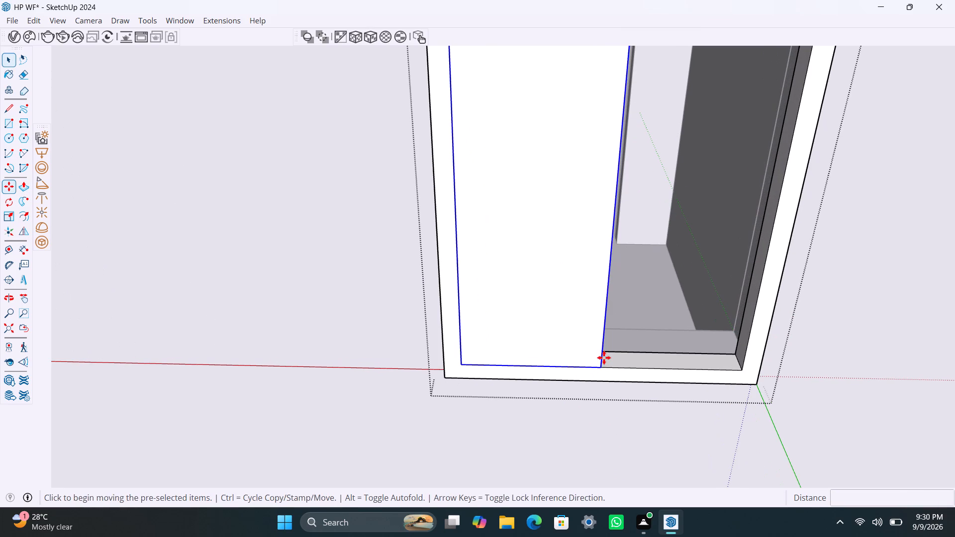
pyautogui.click(603, 362)
pyautogui.click(603, 358)
# Copy the pane about 1' 4" across to the empty half of the middle window's frame.
pyautogui.press('m')
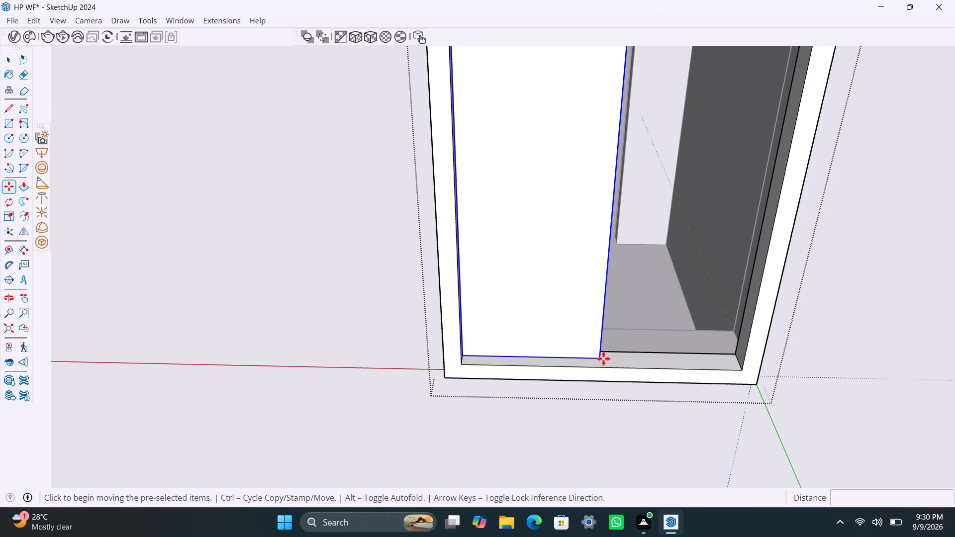
pyautogui.click(603, 358)
pyautogui.click(737, 369)
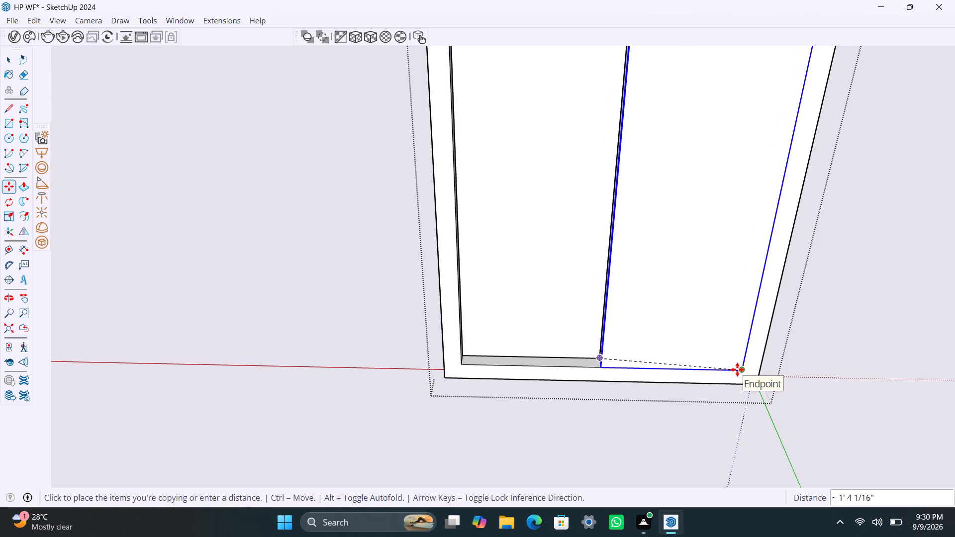
# Move the copied pane back about 1 1/4" to meet the first pane's front corner, and save the model.
pyautogui.scroll(5, 594, 366)
pyautogui.moveTo(622, 370); pyautogui.dragTo(697, 396, button='middle')
pyautogui.scroll(3, 611, 349)
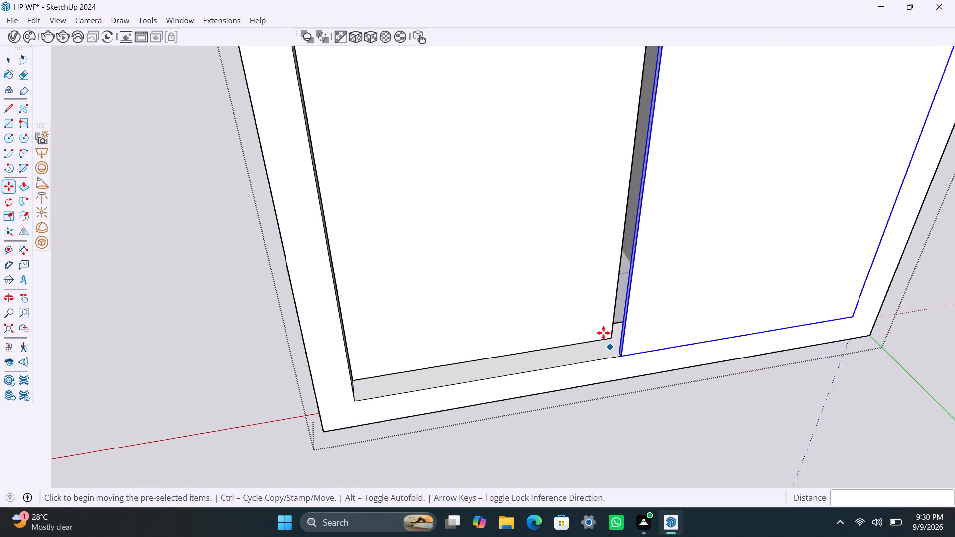
pyautogui.scroll(7, 603, 333)
pyautogui.click(624, 358)
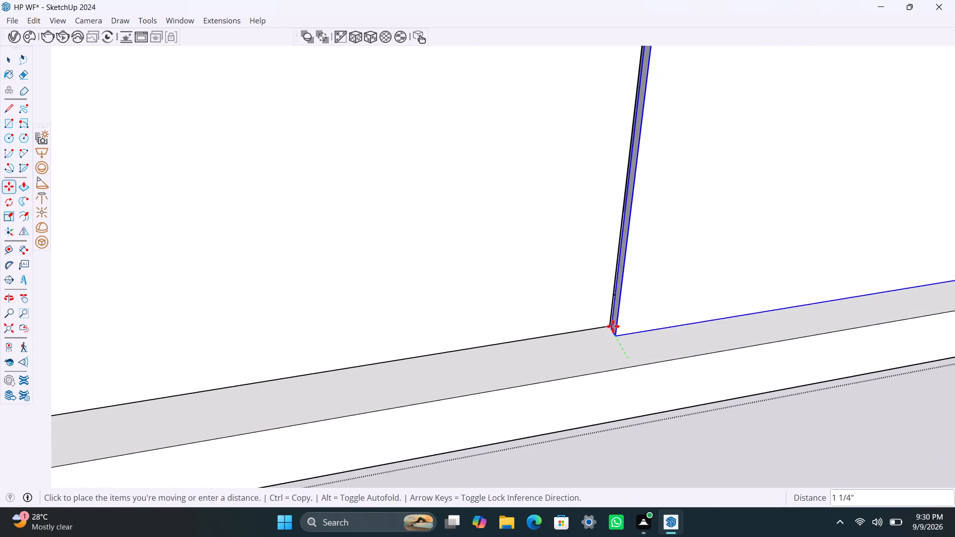
pyautogui.click(612, 326)
pyautogui.scroll(-20, 579, 314)
pyautogui.scroll(-6, 579, 314)
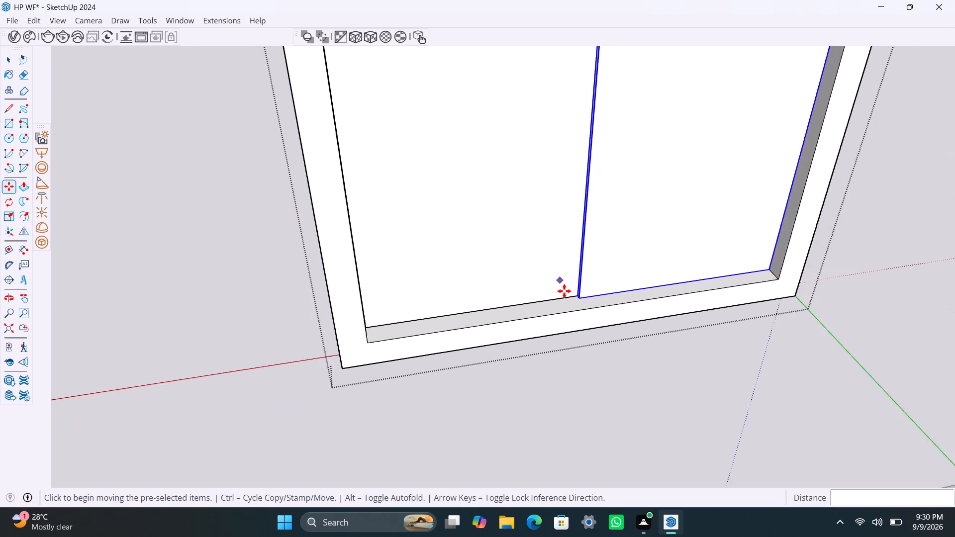
pyautogui.scroll(-12, 572, 305)
pyautogui.scroll(-9, 571, 305)
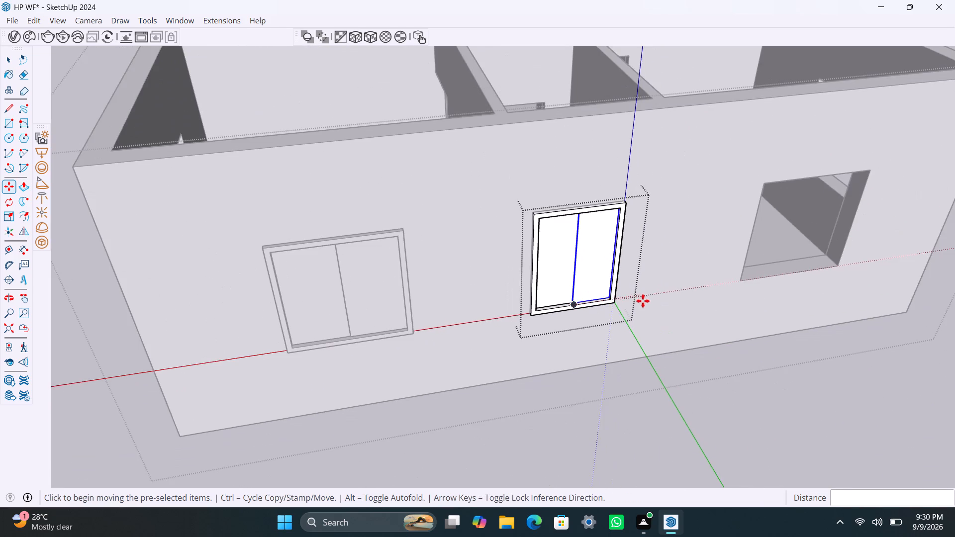
pyautogui.moveTo(643, 301); pyautogui.dragTo(600, 303, button='middle')
pyautogui.hotkey('ctrl', 's')
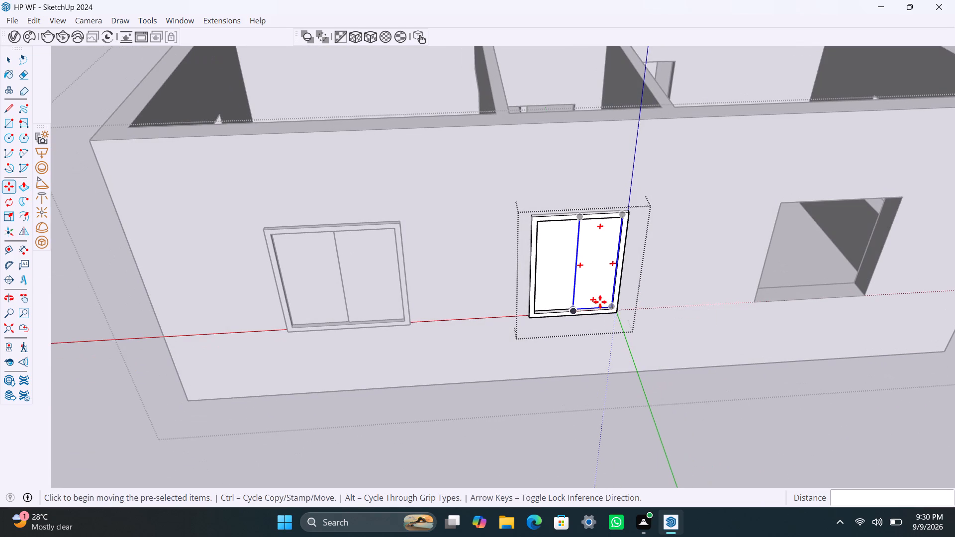
pyautogui.press('Escape')
pyautogui.press('Escape')
pyautogui.press('Escape')
pyautogui.press('Escape')
# Leave the middle window group, draw a rectangle covering the remaining open window opening in the same wall, and group it.
pyautogui.scroll(-4, 674, 313)
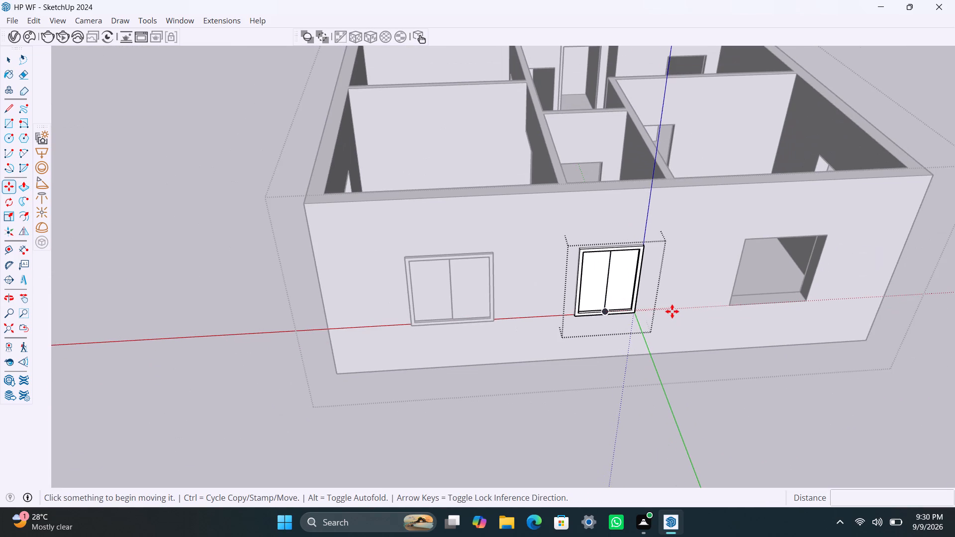
pyautogui.keyDown('shift'); pyautogui.moveTo(668, 311); pyautogui.dragTo(455, 330, button='middle'); pyautogui.keyUp('shift')
pyautogui.scroll(3, 551, 328)
pyautogui.moveTo(545, 296); pyautogui.dragTo(513, 289, button='middle')
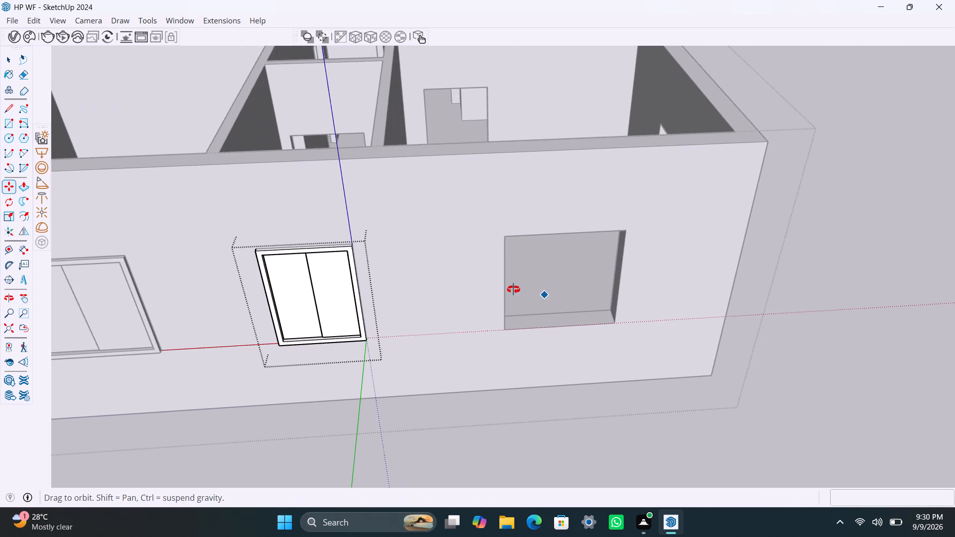
pyautogui.moveTo(513, 289); pyautogui.dragTo(510, 280, button='middle')
pyautogui.press('r')
pyautogui.press('space')
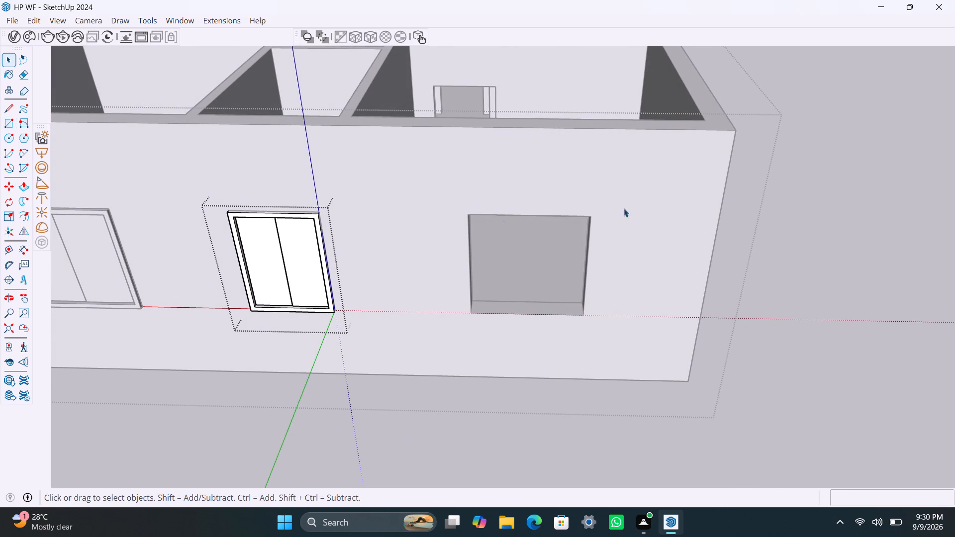
pyautogui.click(848, 218)
pyautogui.press('r')
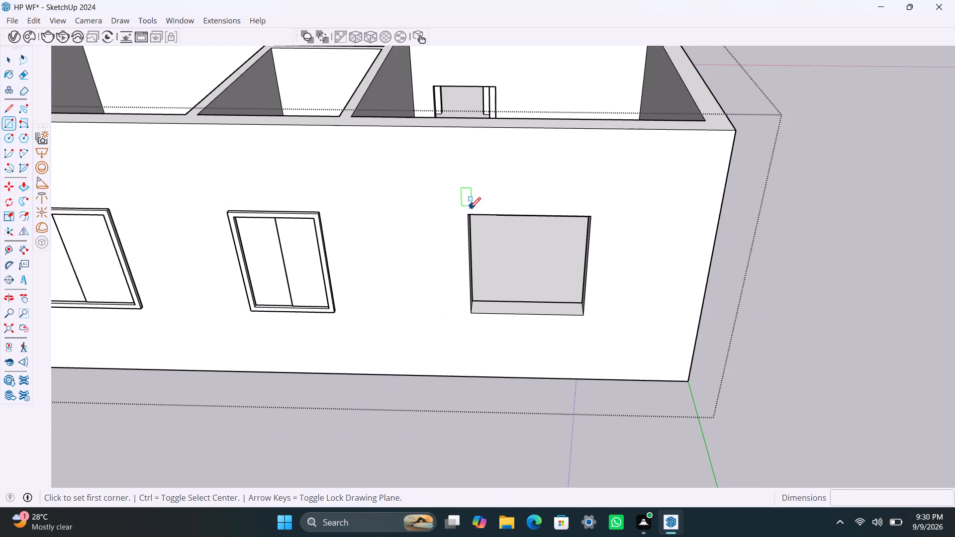
pyautogui.moveTo(469, 213); pyautogui.dragTo(470, 224)
pyautogui.click(584, 315)
pyautogui.press('space')
pyautogui.doubleClick(536, 283)
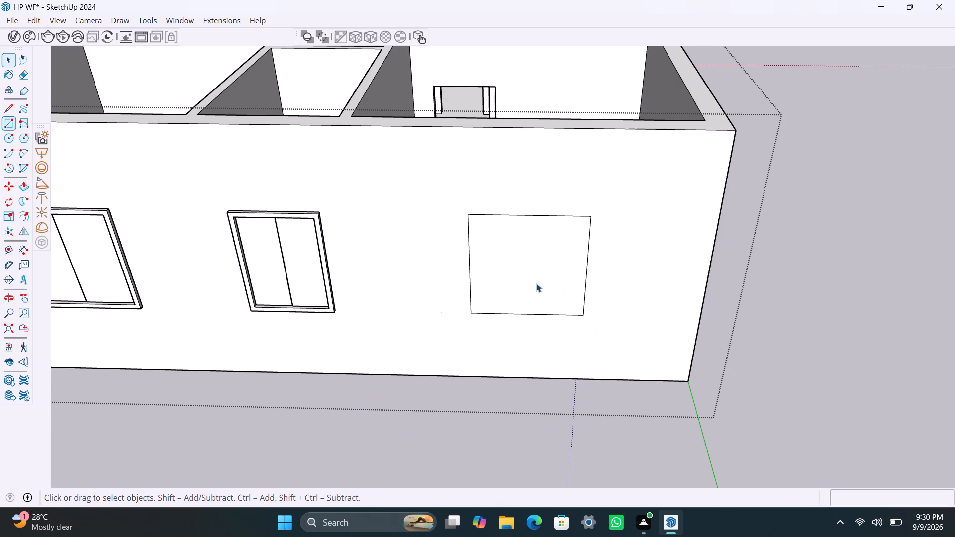
pyautogui.rightClick(536, 283)
pyautogui.click(582, 117)
# Open the new group, offset the rectangle 2" inward, and delete the inner face to form the third window's frame outline.
pyautogui.doubleClick(491, 275)
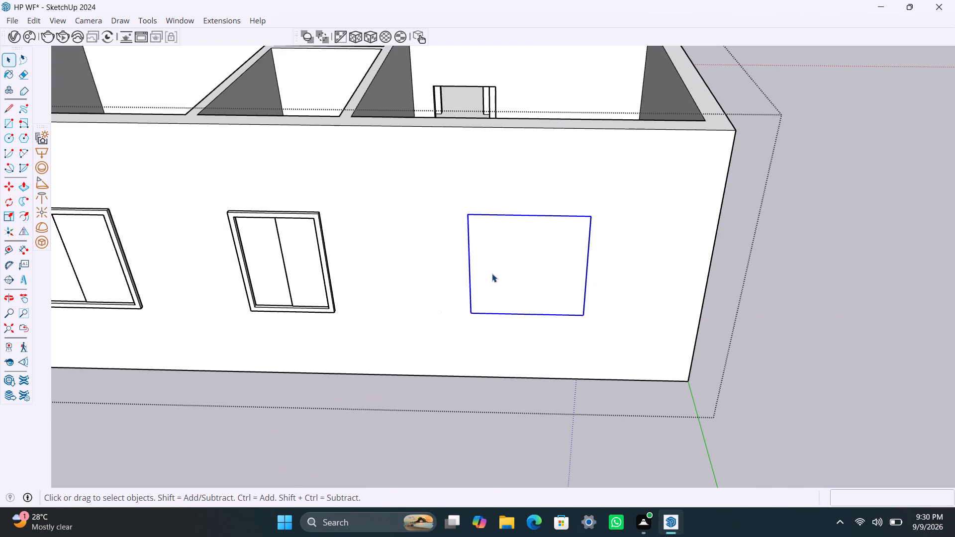
pyautogui.tripleClick(492, 266)
pyautogui.click(482, 249)
pyautogui.press('f')
pyautogui.click(480, 247)
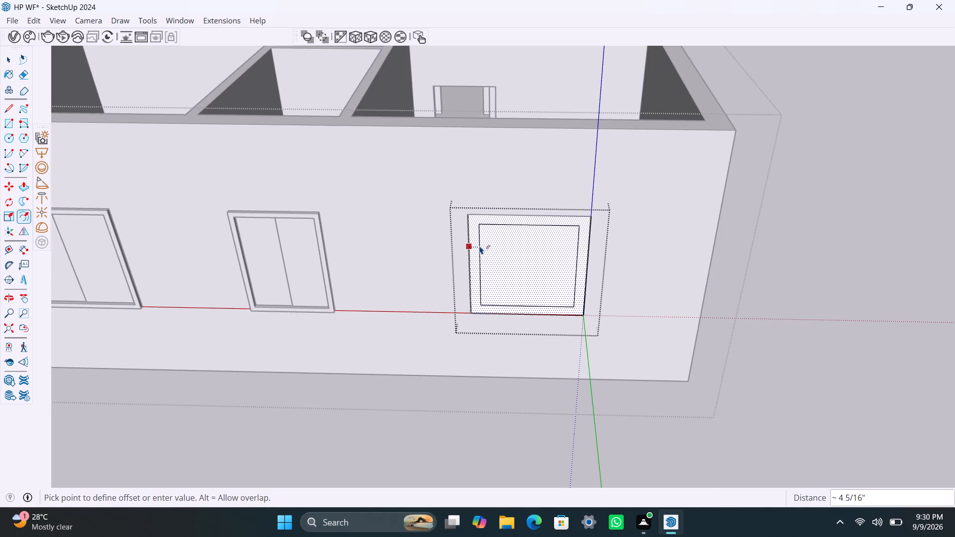
pyautogui.press('2')
pyautogui.hotkey('shift', '"')
pyautogui.press('Return')
pyautogui.press('space')
pyautogui.click(517, 266)
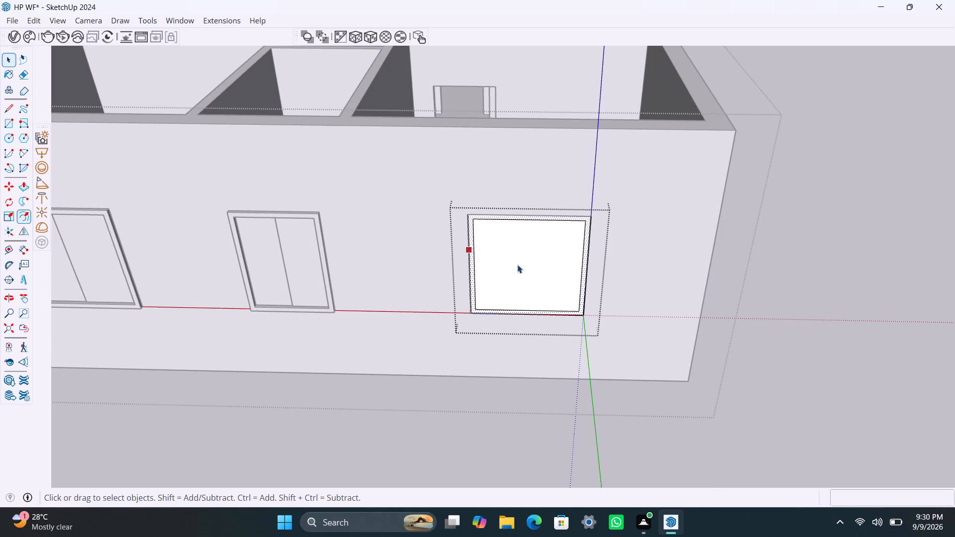
pyautogui.press('Delete')
# Push/pull the third window's frame face out 1.5".
pyautogui.scroll(5, 498, 293)
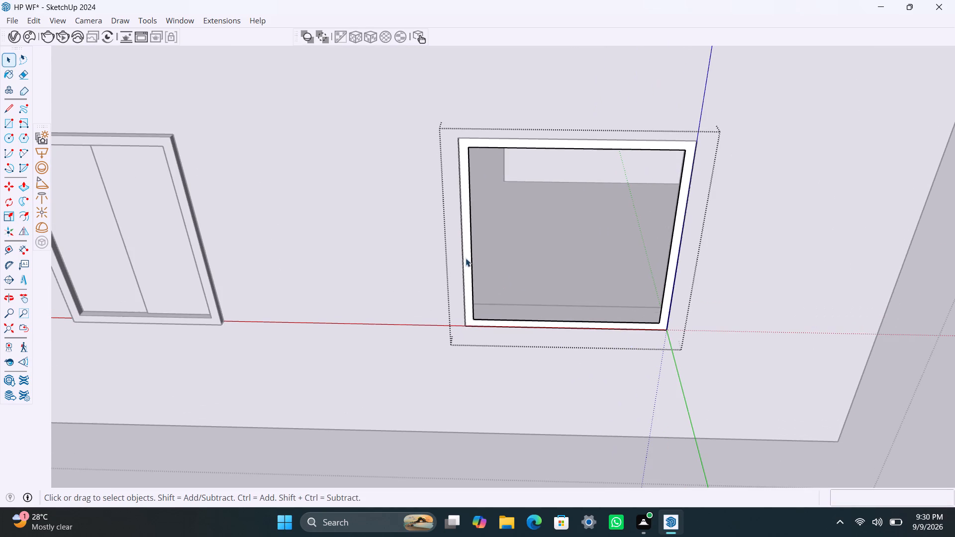
pyautogui.click(471, 250)
pyautogui.click(465, 272)
pyautogui.click(466, 271)
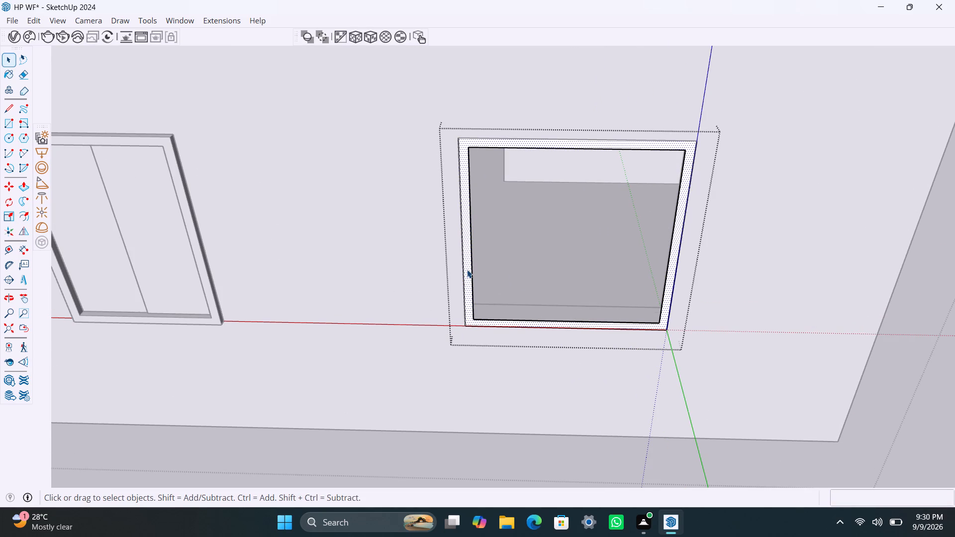
pyautogui.press('p')
pyautogui.click(467, 269)
pyautogui.write('1.5"')
pyautogui.press('Return')
pyautogui.click(468, 266)
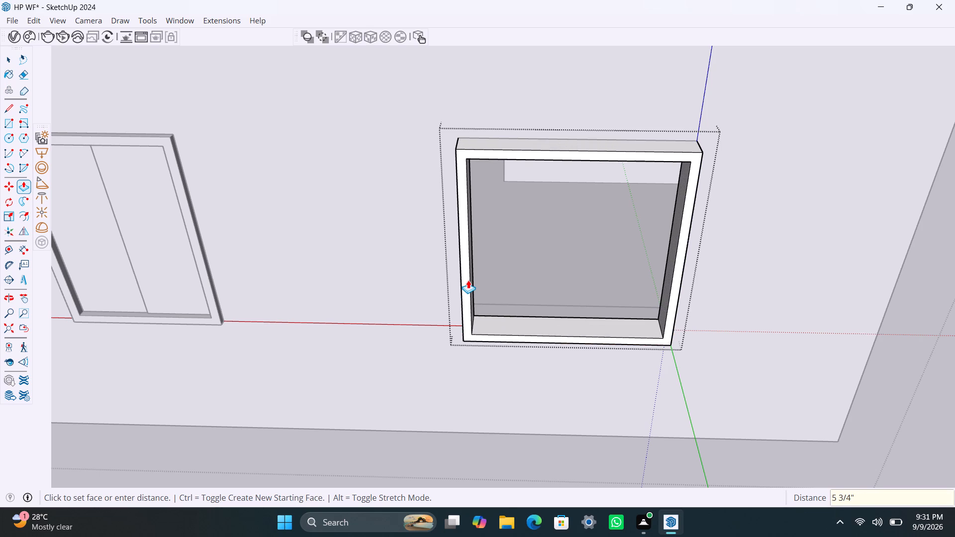
pyautogui.write('1.5"')
pyautogui.press('Return')
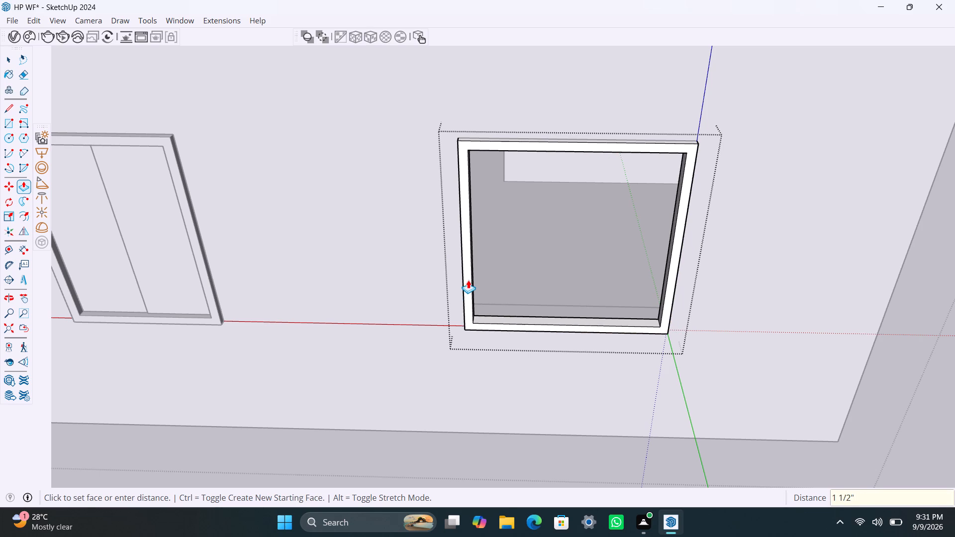
pyautogui.press('space')
# Draw a rectangle over half of the frame's opening, delete the face filling the other half, and group the remaining pane.
pyautogui.write('R')
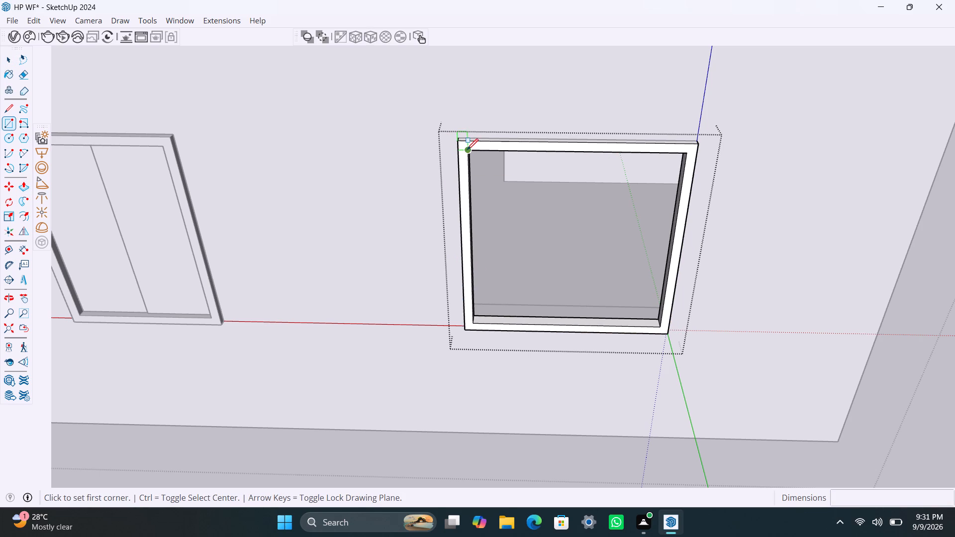
pyautogui.moveTo(467, 150); pyautogui.dragTo(469, 156)
pyautogui.click(572, 327)
pyautogui.press('space')
pyautogui.click(592, 284)
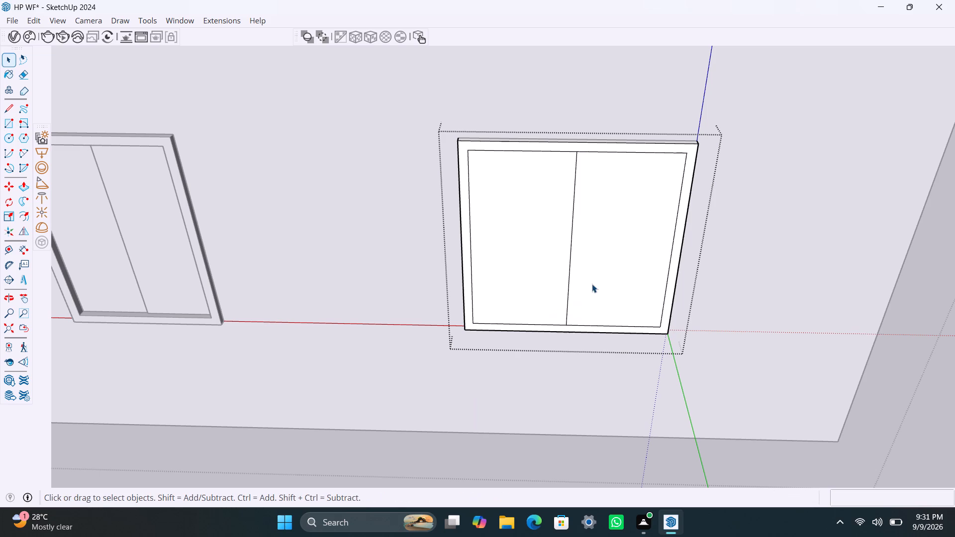
pyautogui.press('Delete')
pyautogui.doubleClick(541, 288)
pyautogui.rightClick(540, 285)
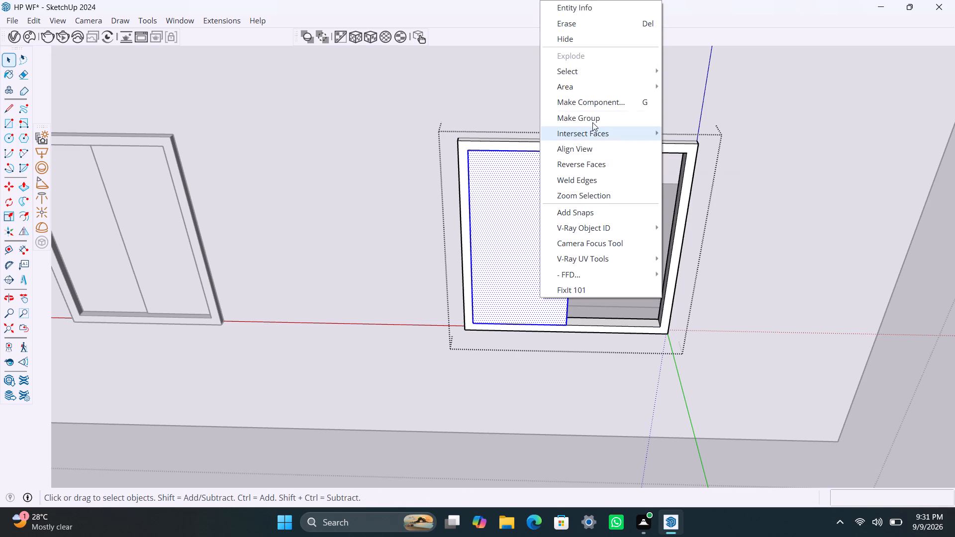
pyautogui.click(590, 128)
pyautogui.click(588, 117)
# Open the pane group, push/pull its face 8 mm, and leave the pane group.
pyautogui.tripleClick(565, 252)
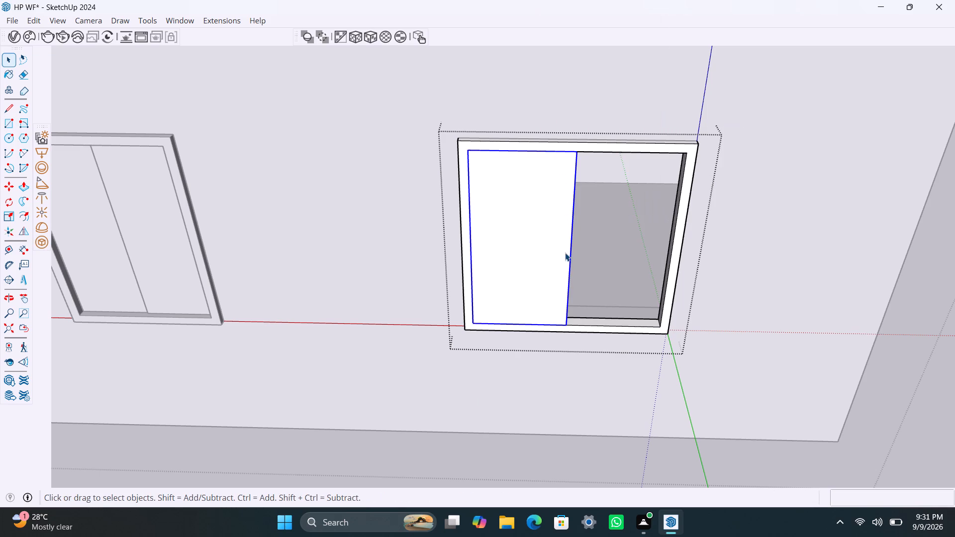
pyautogui.press('p')
pyautogui.moveTo(564, 253); pyautogui.dragTo(564, 246)
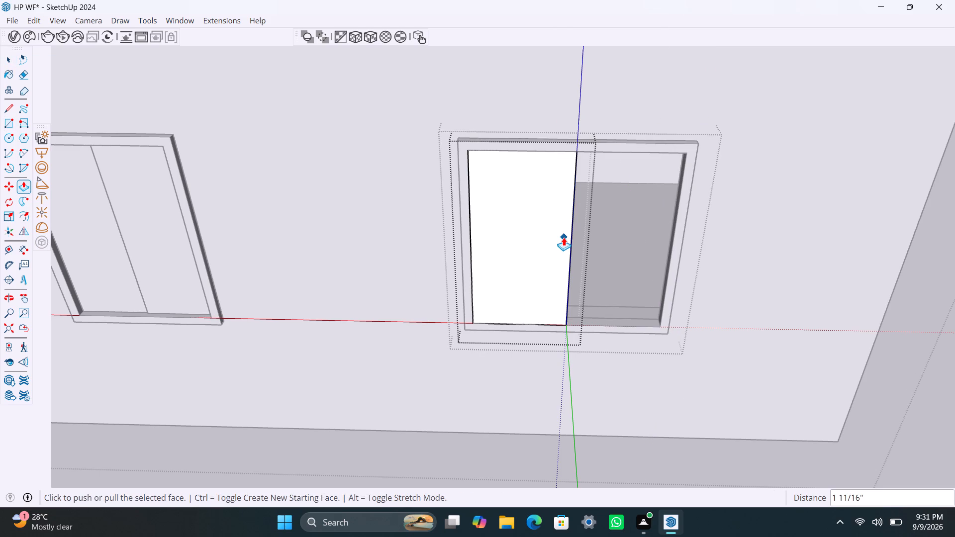
pyautogui.write('8MM')
pyautogui.press('Return')
pyautogui.press('space')
pyautogui.click(406, 256)
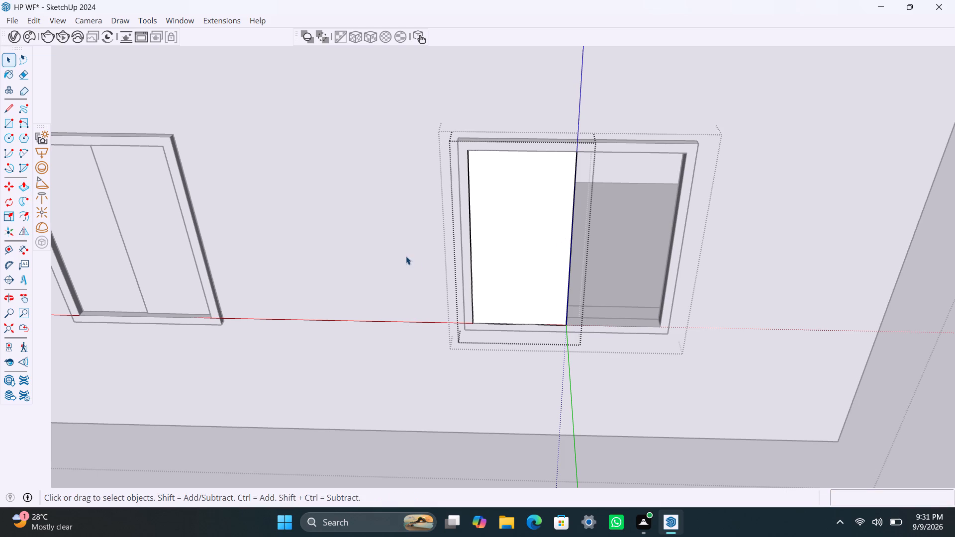
# Move the pane back from the frame's front into the depth of the third window's frame.
pyautogui.click(540, 264)
pyautogui.scroll(3, 550, 323)
pyautogui.press('m')
pyautogui.moveTo(570, 323); pyautogui.dragTo(571, 323)
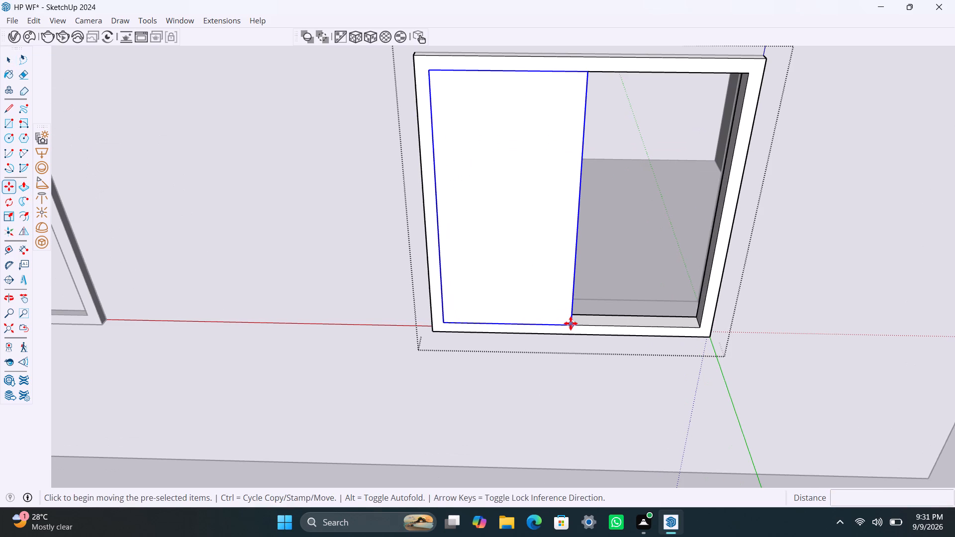
pyautogui.moveTo(571, 323); pyautogui.dragTo(572, 319)
pyautogui.scroll(4, 574, 318)
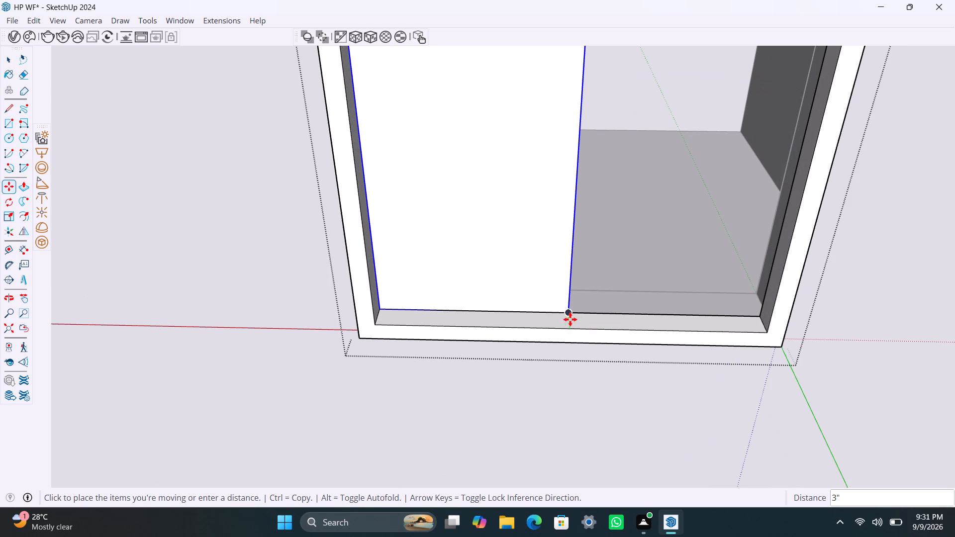
pyautogui.click(568, 319)
# Copy the pane about 1' 9" across to the empty half of the third window's frame.
pyautogui.press('m')
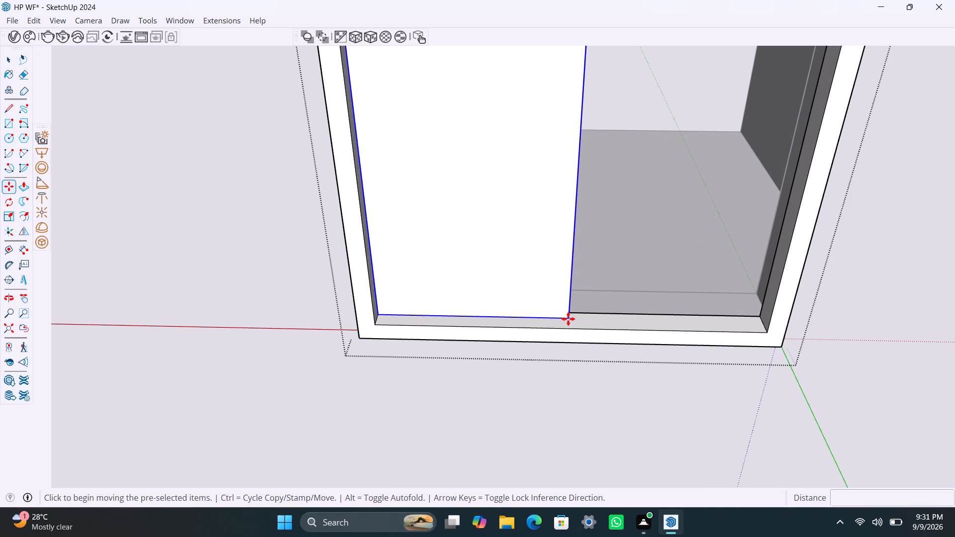
pyautogui.click(568, 318)
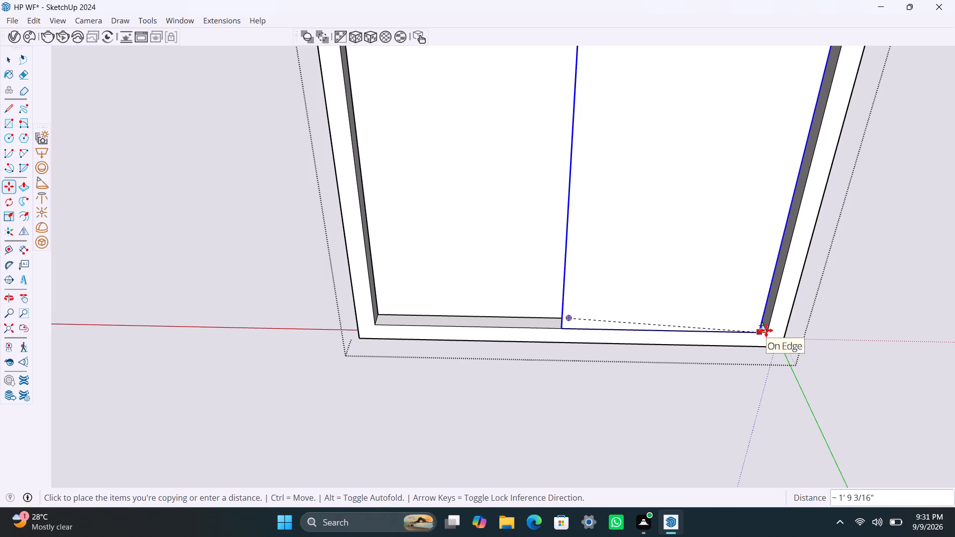
pyautogui.click(768, 328)
# Move the copied pane back about 1 5/8" to meet the first pane's front corner, save the model, and leave the window group.
pyautogui.scroll(2, 573, 308)
pyautogui.moveTo(560, 320); pyautogui.dragTo(703, 358, button='middle')
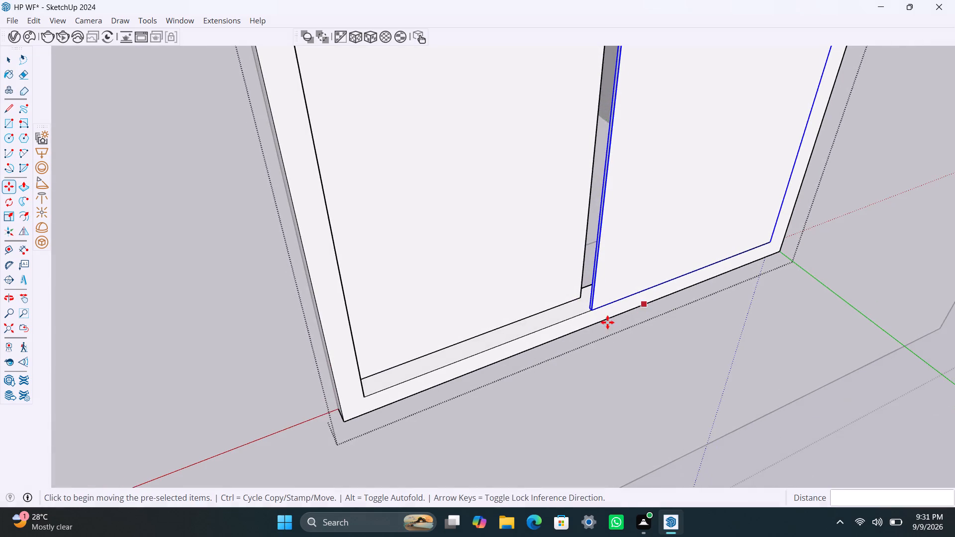
pyautogui.scroll(9, 590, 311)
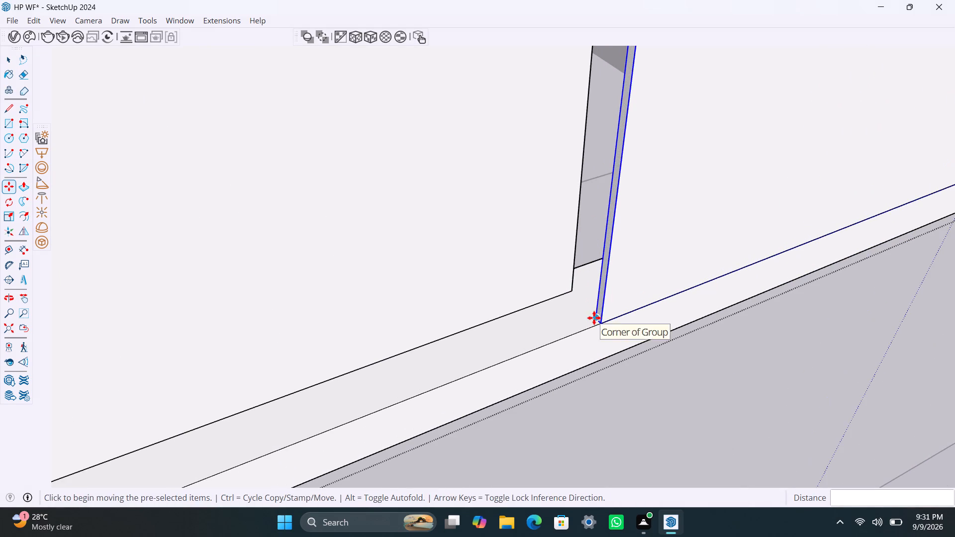
pyautogui.click(594, 318)
pyautogui.click(567, 294)
pyautogui.scroll(-3, 579, 313)
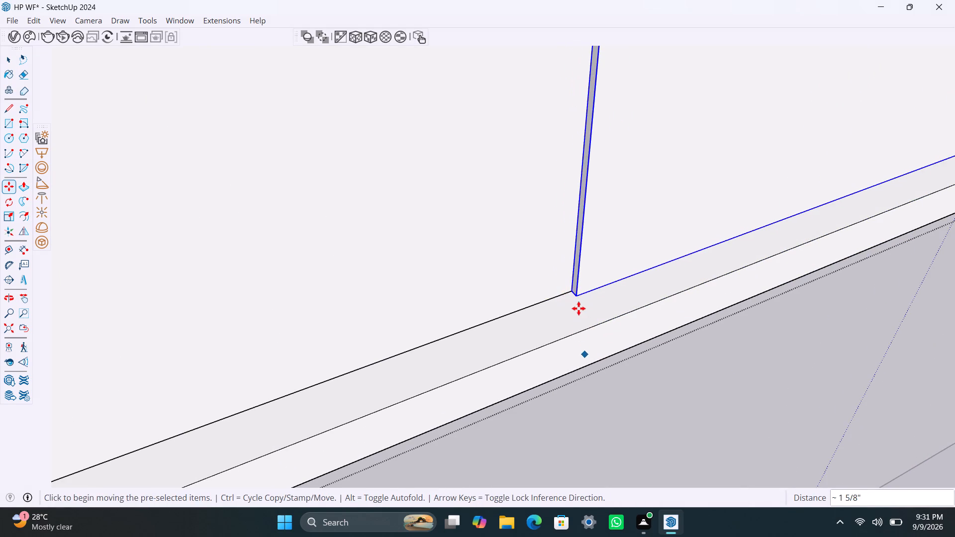
pyautogui.scroll(-20, 578, 308)
pyautogui.scroll(-20, 578, 308)
pyautogui.scroll(-3, 578, 308)
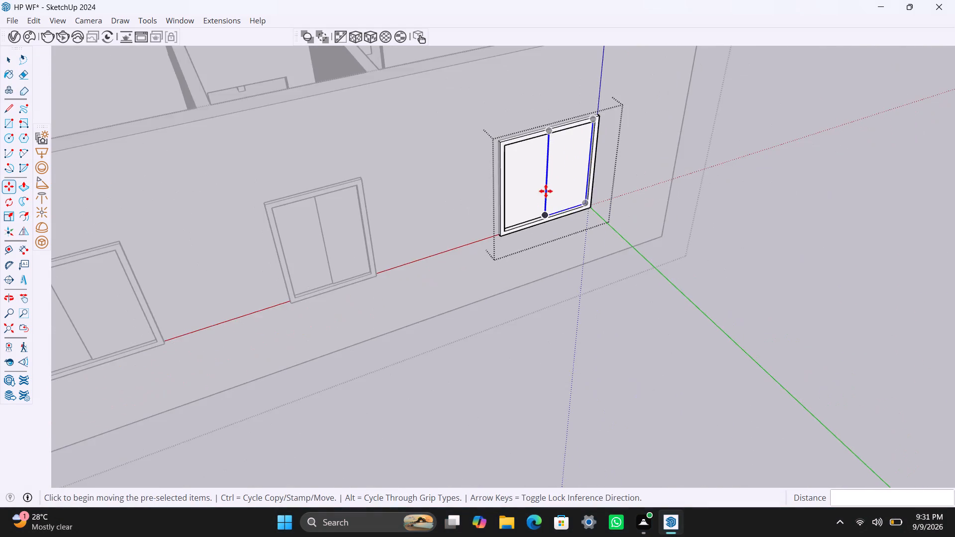
pyautogui.scroll(-6, 546, 191)
pyautogui.hotkey('ctrl', 's')
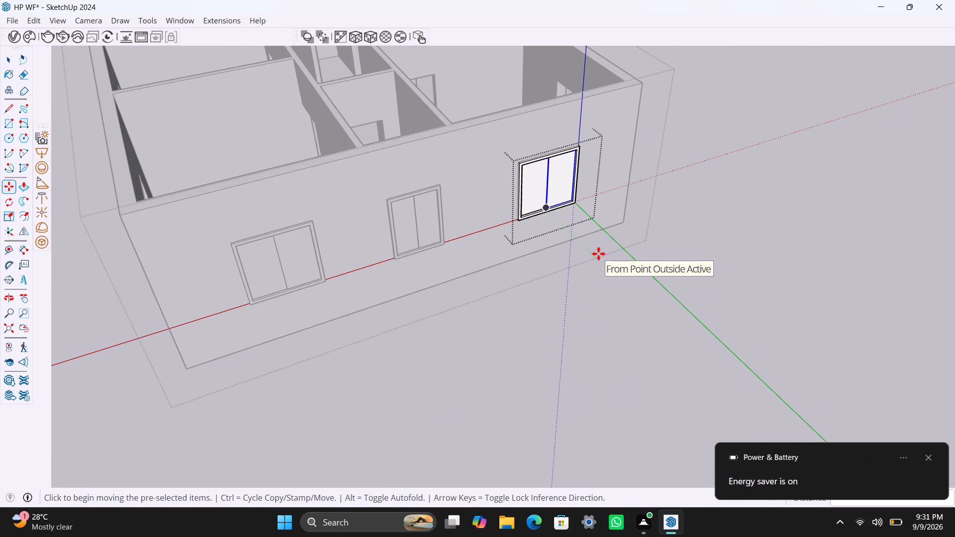
pyautogui.press('space')
pyautogui.scroll(-4, 642, 219)
pyautogui.moveTo(685, 205); pyautogui.dragTo(59, 260, button='middle')
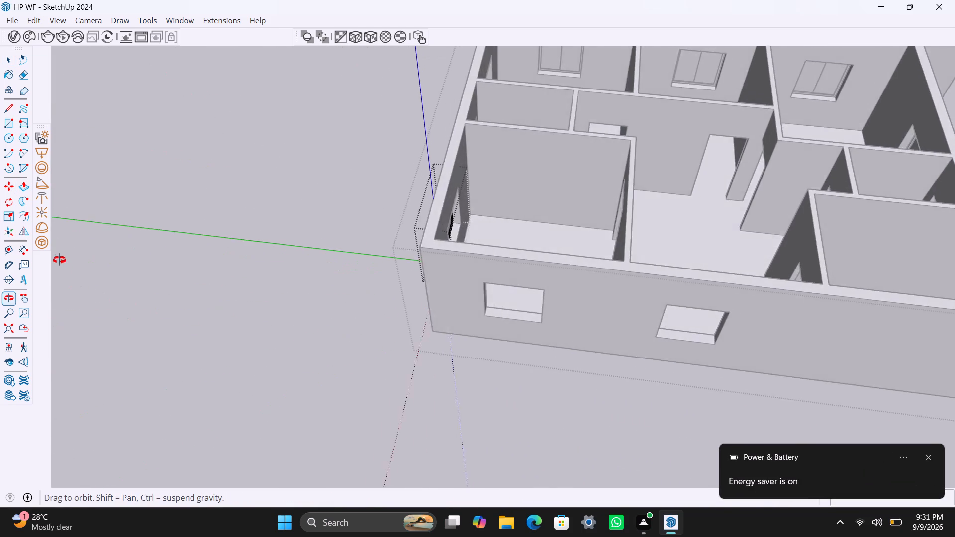
pyautogui.moveTo(59, 260); pyautogui.dragTo(165, 157, button='middle')
pyautogui.click(307, 274)
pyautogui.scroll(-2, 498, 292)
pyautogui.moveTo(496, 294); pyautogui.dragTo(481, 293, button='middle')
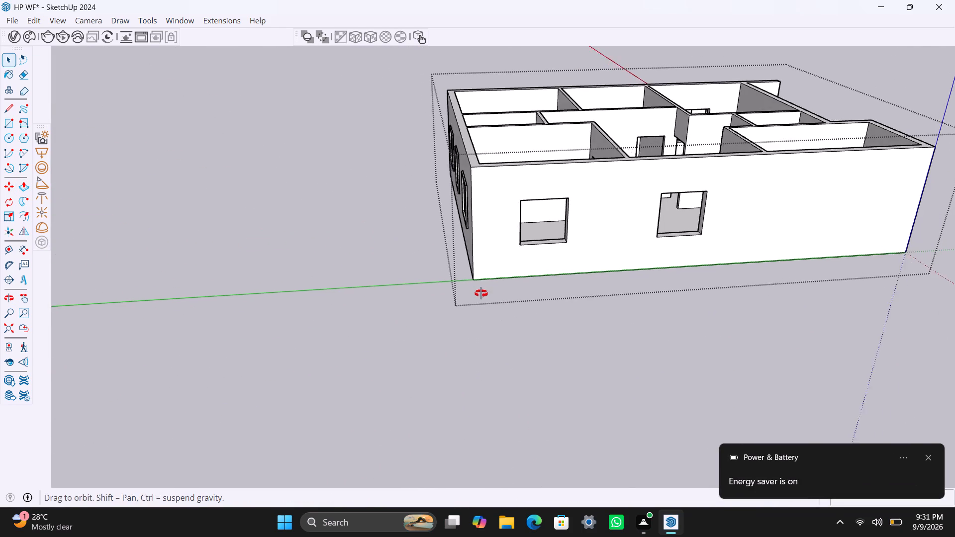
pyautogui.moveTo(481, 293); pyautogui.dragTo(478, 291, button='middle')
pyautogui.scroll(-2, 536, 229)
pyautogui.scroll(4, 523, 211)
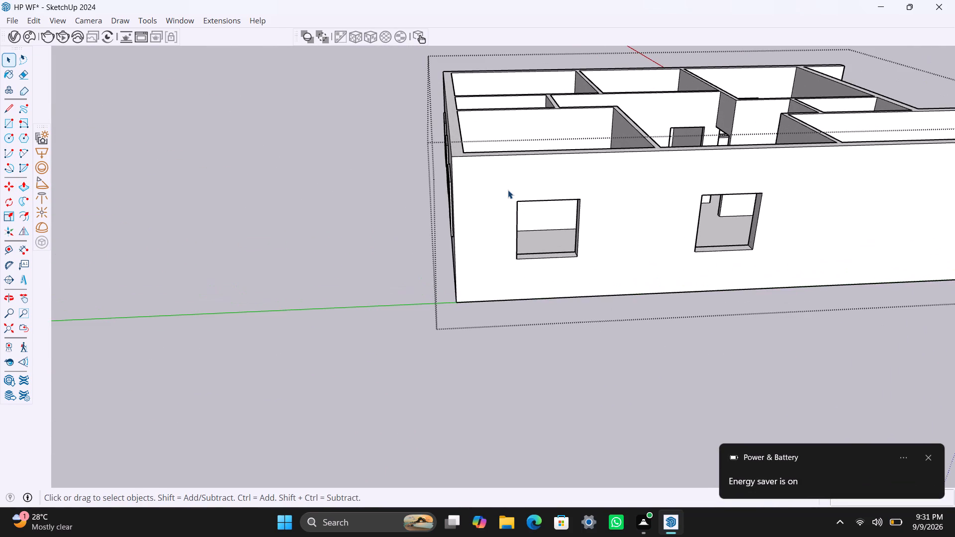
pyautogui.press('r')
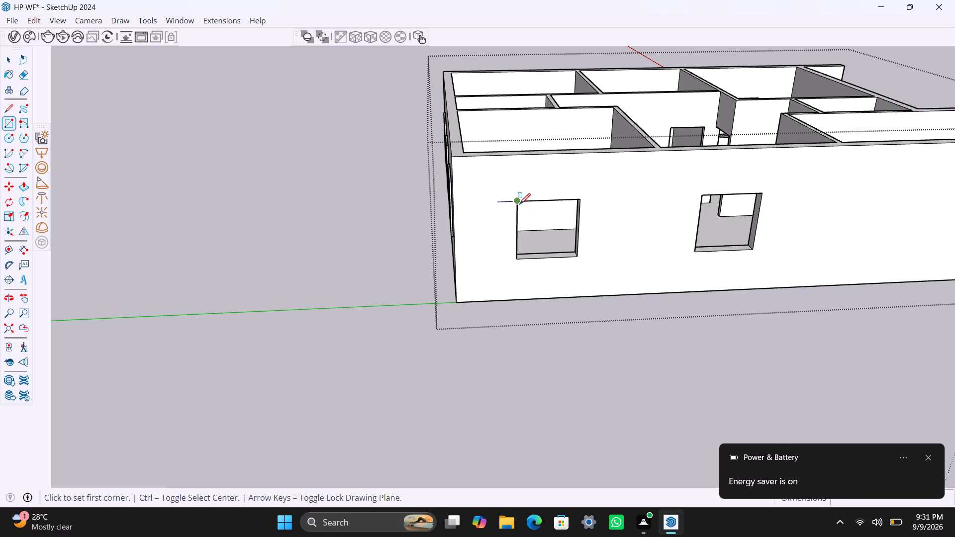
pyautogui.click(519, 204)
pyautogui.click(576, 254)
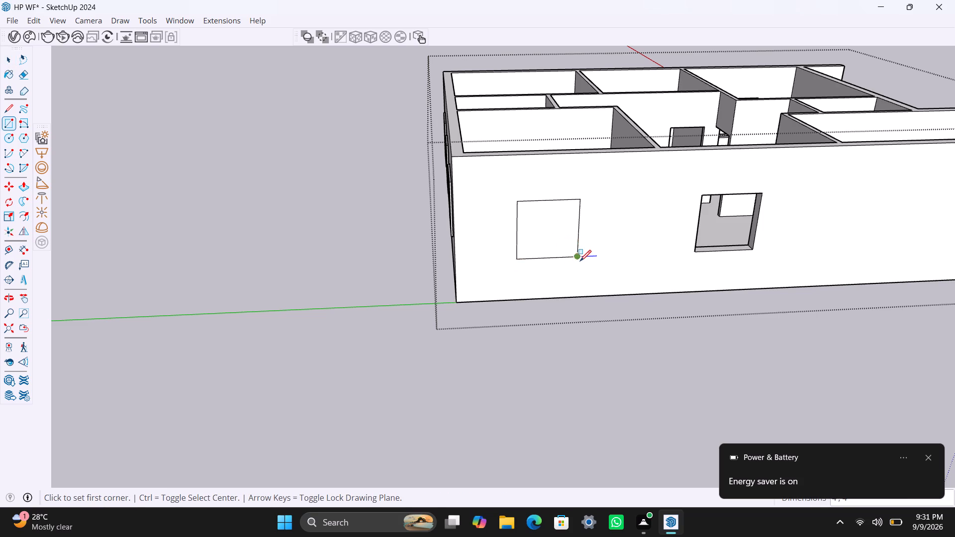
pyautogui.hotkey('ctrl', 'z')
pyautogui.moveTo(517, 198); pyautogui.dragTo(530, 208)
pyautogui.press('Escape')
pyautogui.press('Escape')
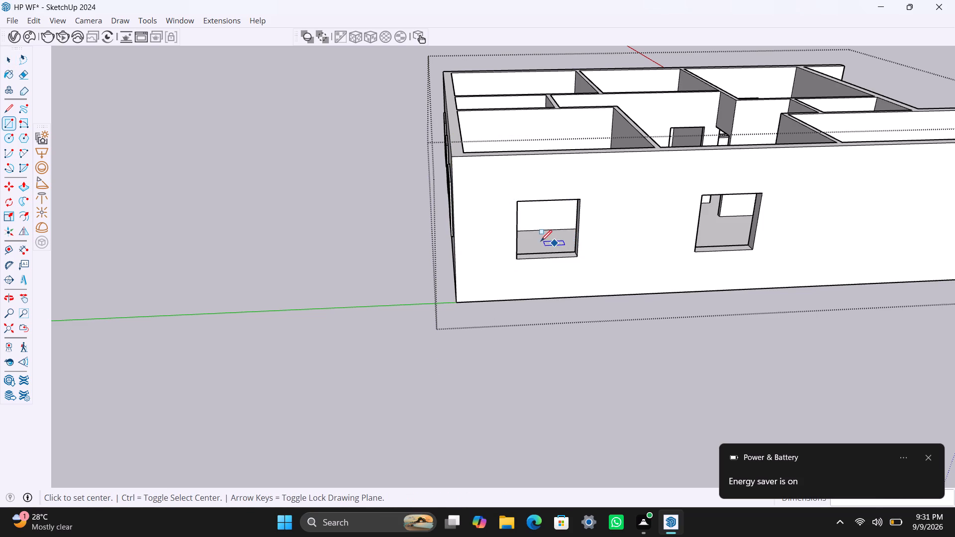
# Draw a rectangle covering the window opening nearest the corner in the adjacent wall, and group it.
pyautogui.press('r')
pyautogui.moveTo(515, 203); pyautogui.dragTo(518, 207)
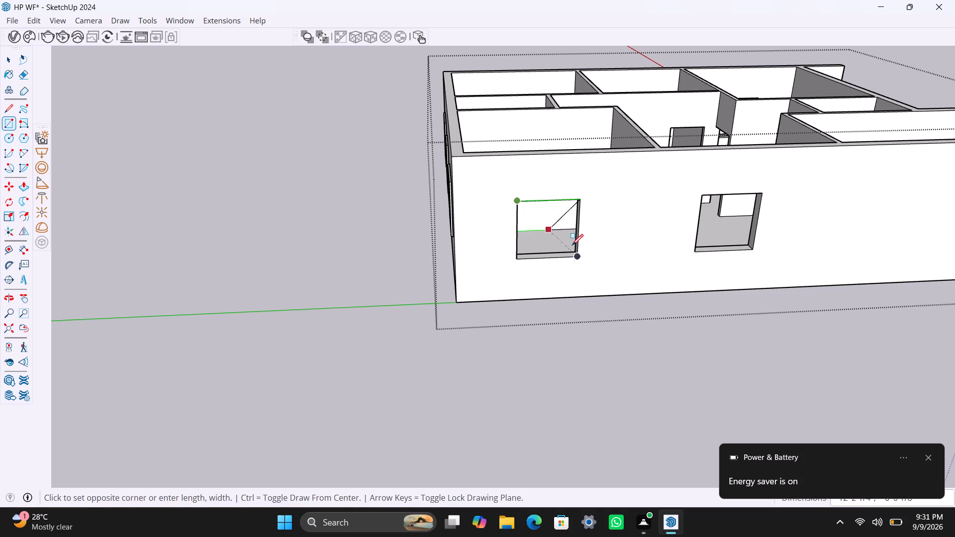
pyautogui.click(574, 257)
pyautogui.press('space')
pyautogui.doubleClick(558, 248)
pyautogui.rightClick(557, 247)
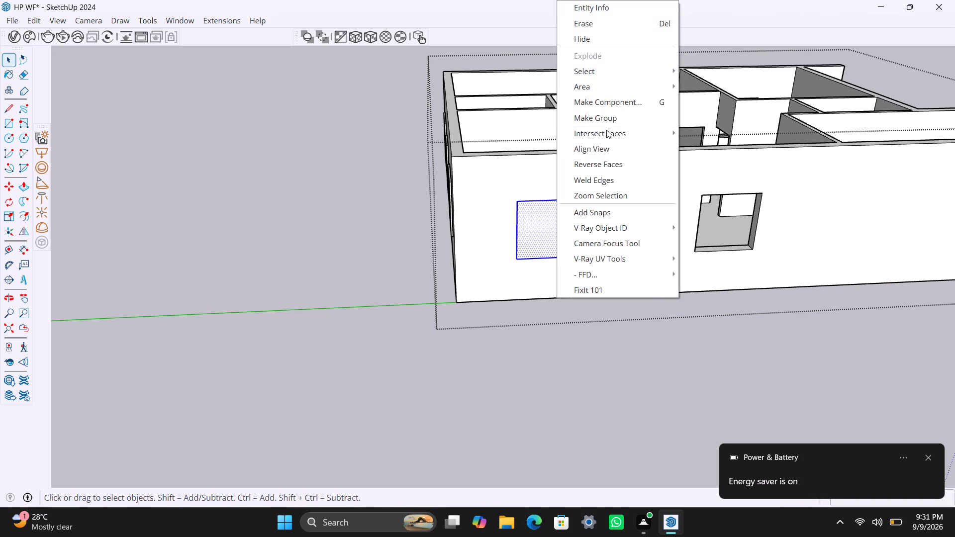
pyautogui.moveTo(605, 115); pyautogui.dragTo(603, 124)
# Open the new group, offset the rectangle 2" inward, and delete the inner face to form the frame outline.
pyautogui.doubleClick(544, 225)
pyautogui.click(538, 225)
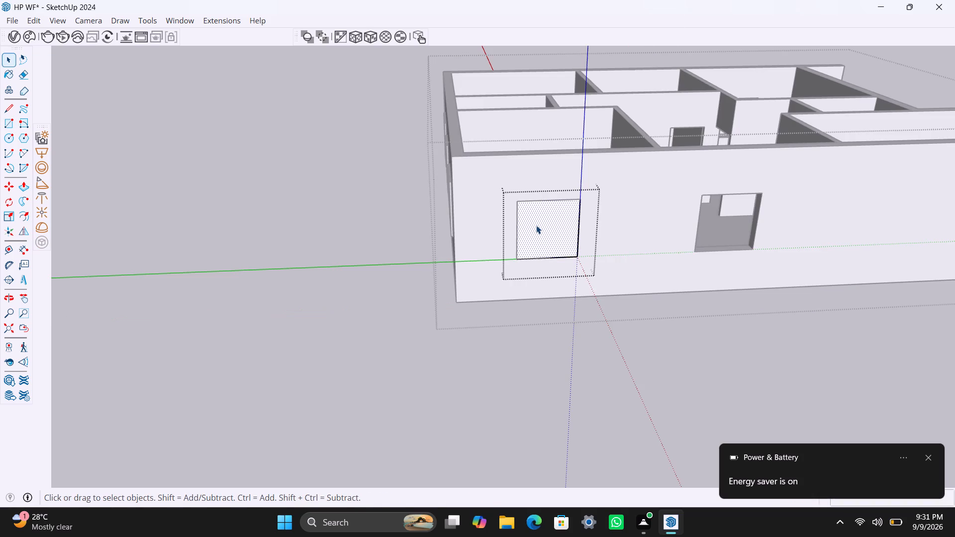
pyautogui.press('f')
pyautogui.click(533, 223)
pyautogui.press('2')
pyautogui.hotkey('shift', '"')
pyautogui.press('Return')
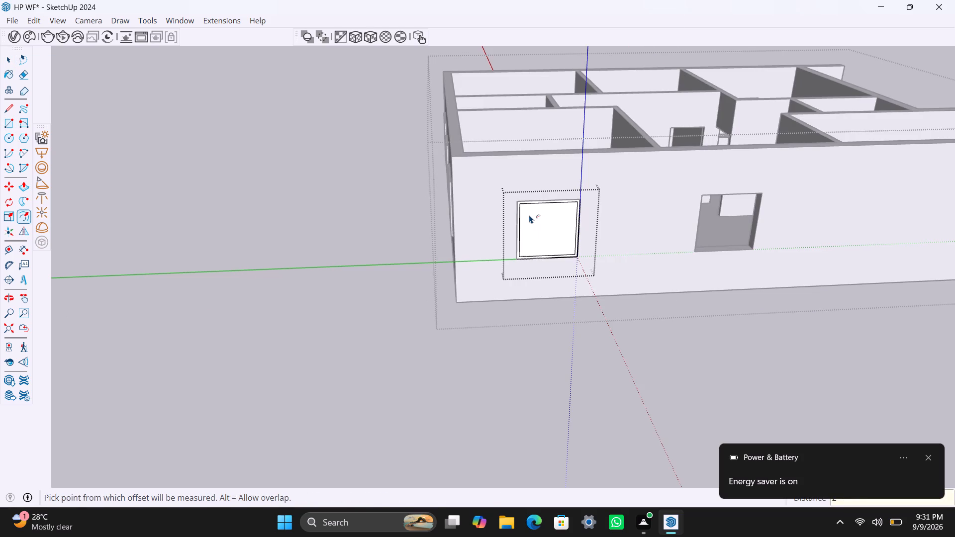
pyautogui.press('space')
pyautogui.click(530, 236)
pyautogui.press('Delete')
# Push/pull the new window's frame face out 1.5".
pyautogui.scroll(3, 538, 241)
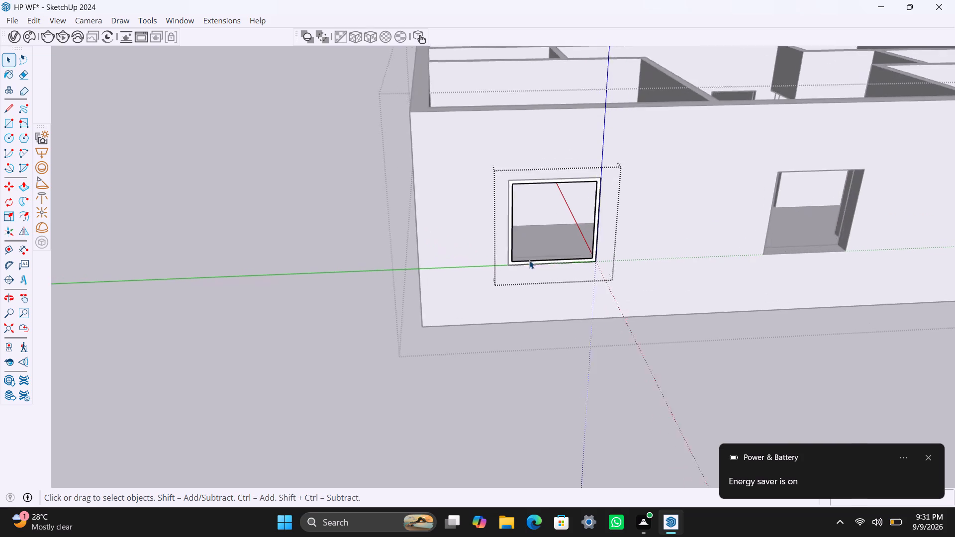
pyautogui.scroll(6, 529, 260)
pyautogui.click(495, 209)
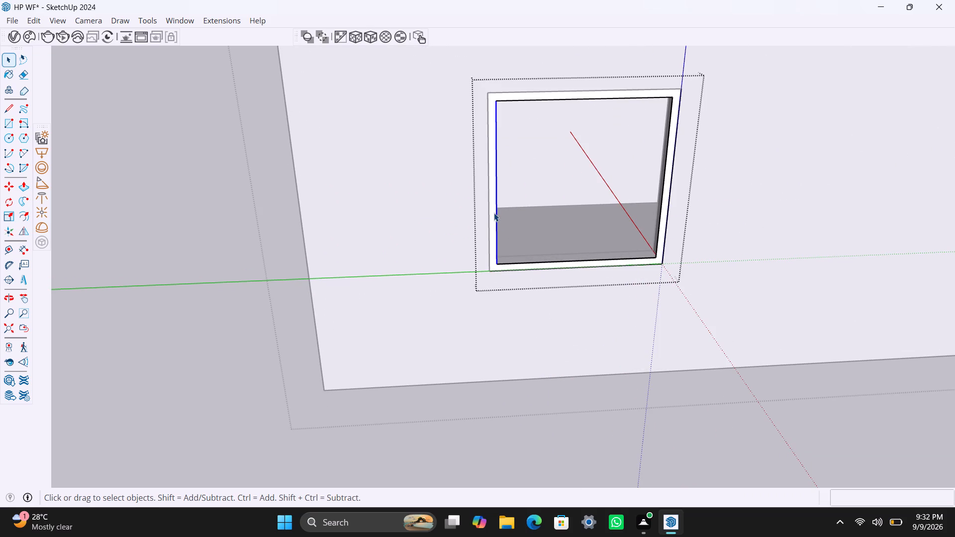
pyautogui.moveTo(494, 213); pyautogui.dragTo(494, 218)
pyautogui.click(490, 224)
pyautogui.click(493, 221)
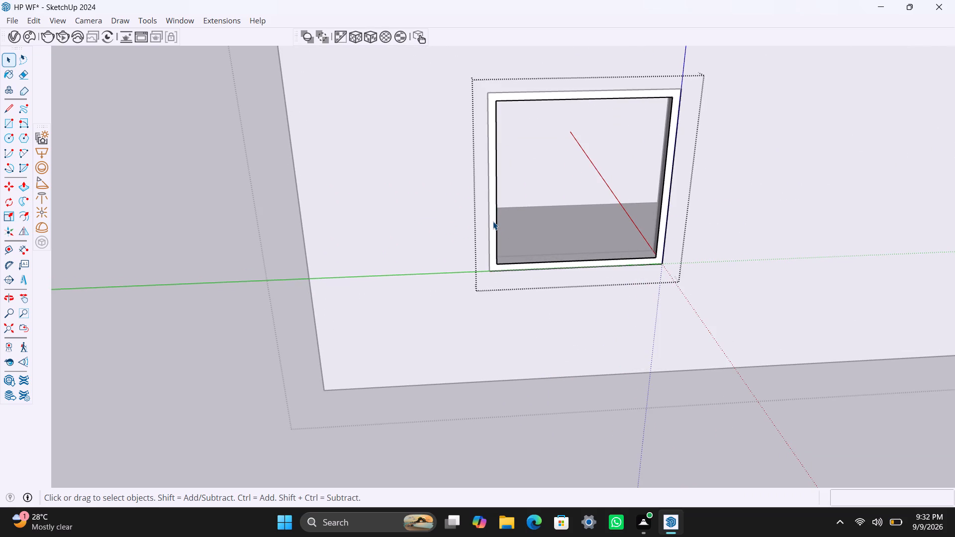
pyautogui.press('p')
pyautogui.click(493, 221)
pyautogui.write('1.5"')
pyautogui.press('Return')
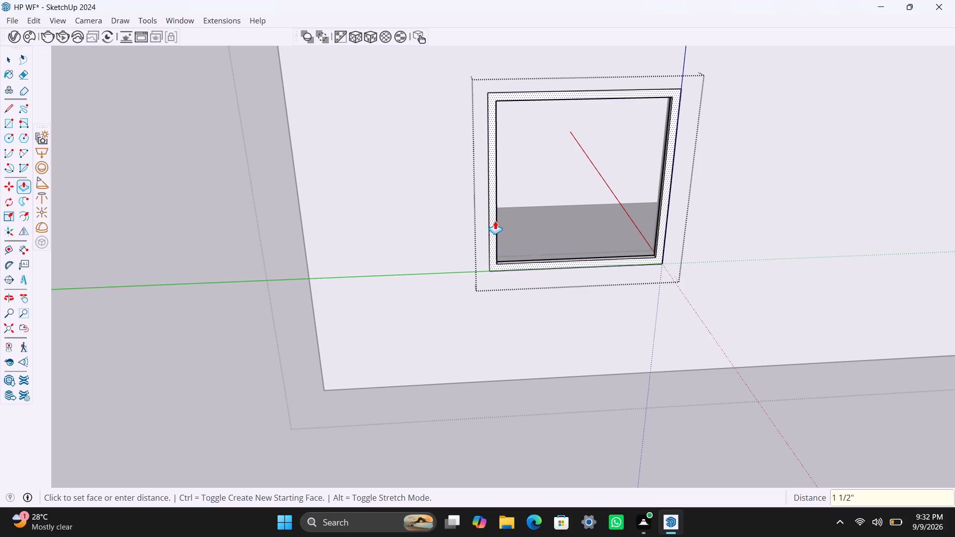
pyautogui.click(495, 221)
pyautogui.write('1.5"')
pyautogui.press('Return')
pyautogui.press('space')
# Draw a rectangle over the frame opening's half nearer the house corner, delete the leftover face beside it, and group the pane.
pyautogui.press('r')
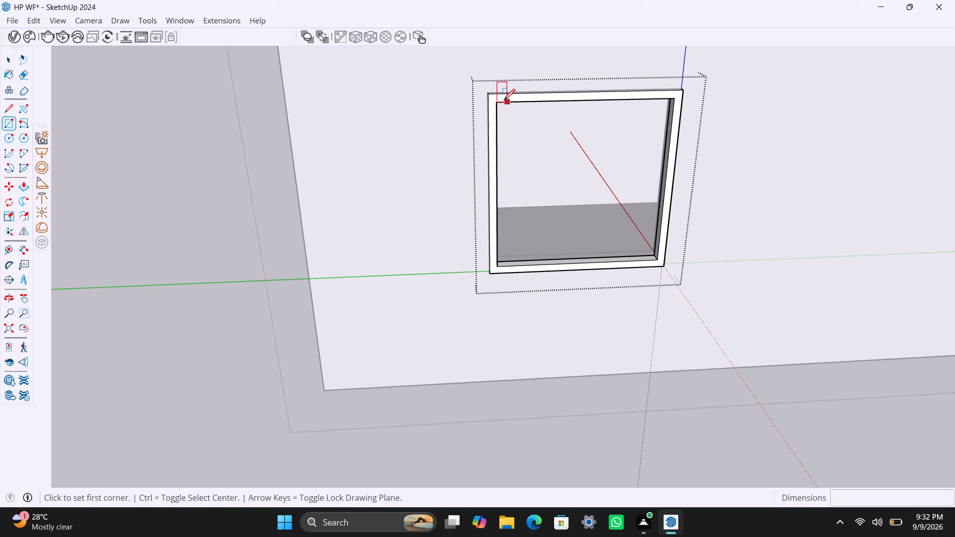
pyautogui.moveTo(503, 100); pyautogui.dragTo(502, 105)
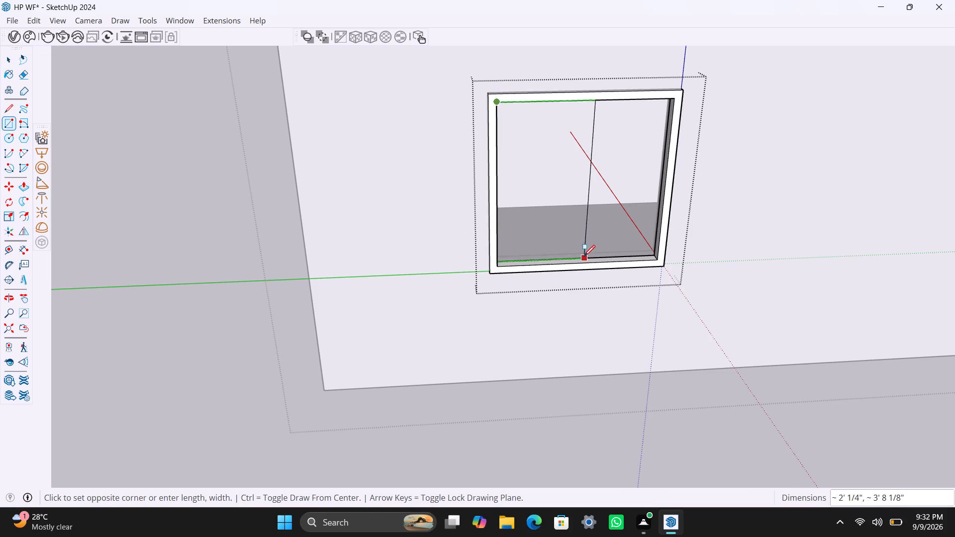
pyautogui.click(581, 262)
pyautogui.press('space')
pyautogui.click(611, 219)
pyautogui.press('Delete')
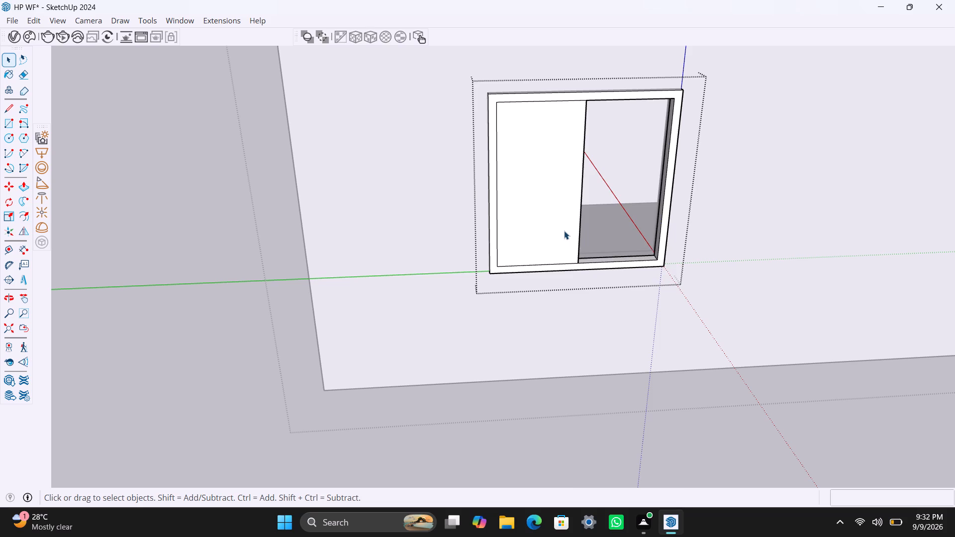
pyautogui.doubleClick(564, 231)
pyautogui.rightClick(564, 229)
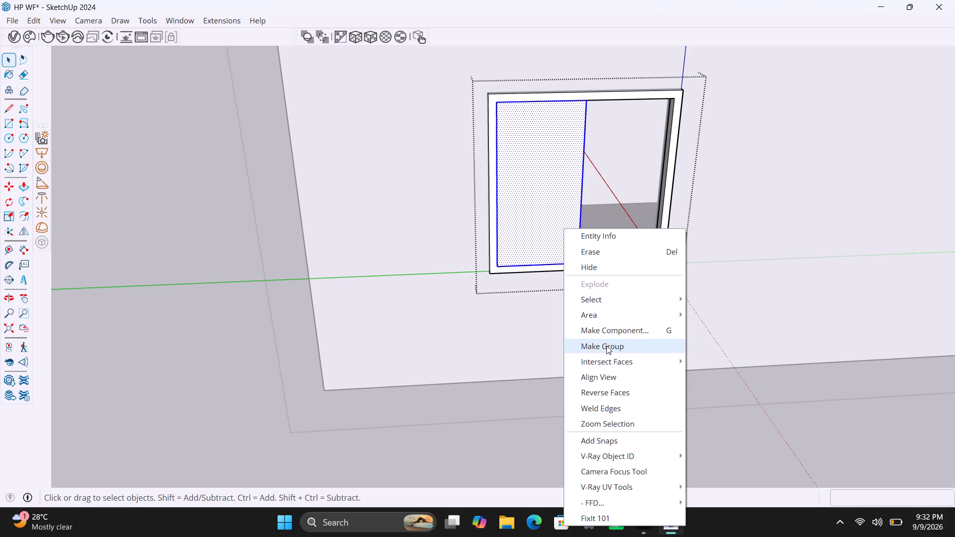
pyautogui.click(606, 346)
# Open the pane group, push/pull its face 8 mm thick, and close the pane group.
pyautogui.tripleClick(547, 221)
pyautogui.press('p')
pyautogui.click(547, 221)
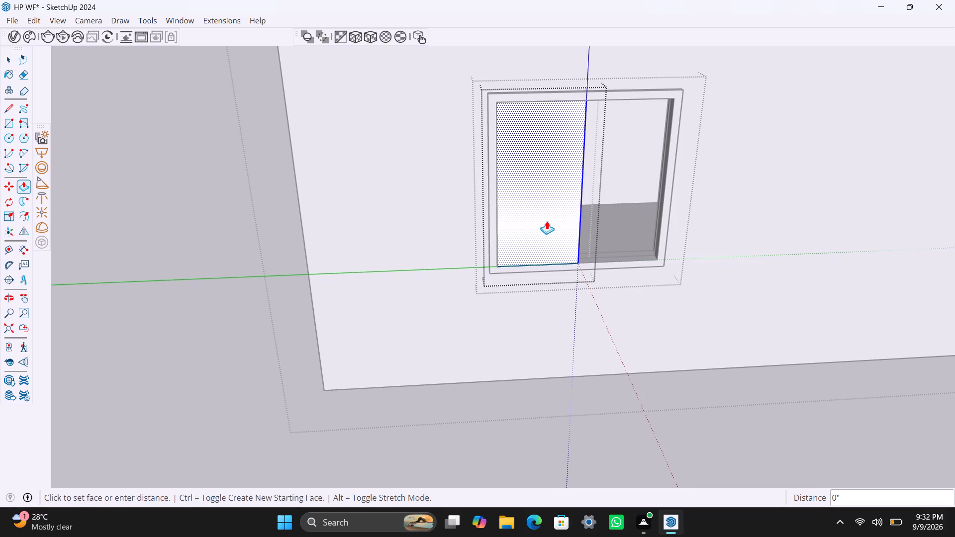
pyautogui.write('8MM')
pyautogui.press('Return')
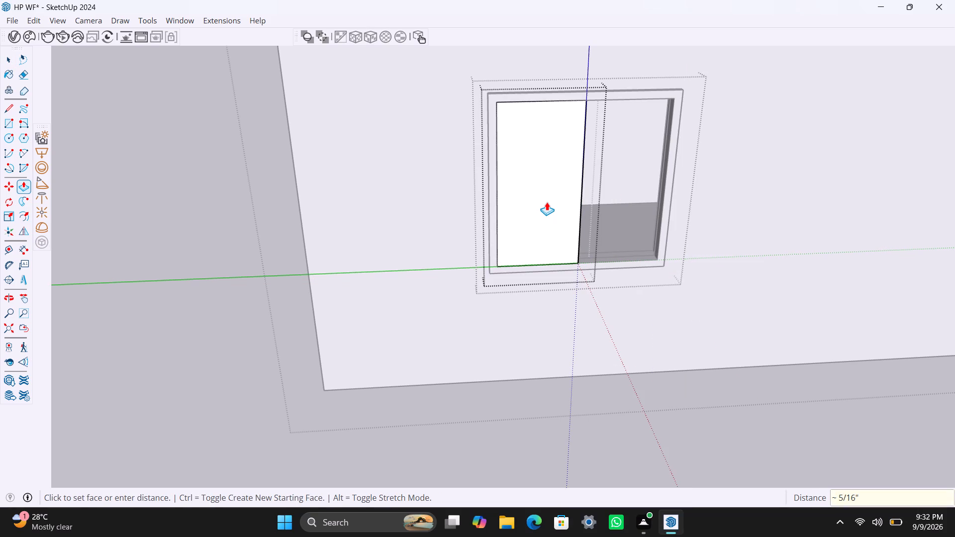
pyautogui.press('space')
pyautogui.click(519, 346)
# Move the pane back 1 1/2" into the frame's depth from its lower corner.
pyautogui.click(542, 227)
pyautogui.scroll(5, 566, 258)
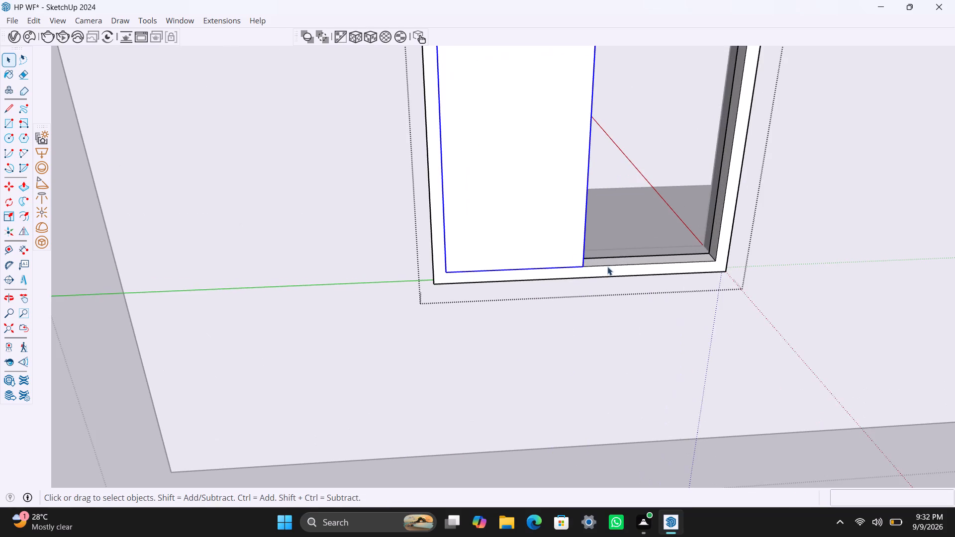
pyautogui.moveTo(604, 268); pyautogui.dragTo(566, 285, button='middle')
pyautogui.scroll(4, 547, 262)
pyautogui.press('m')
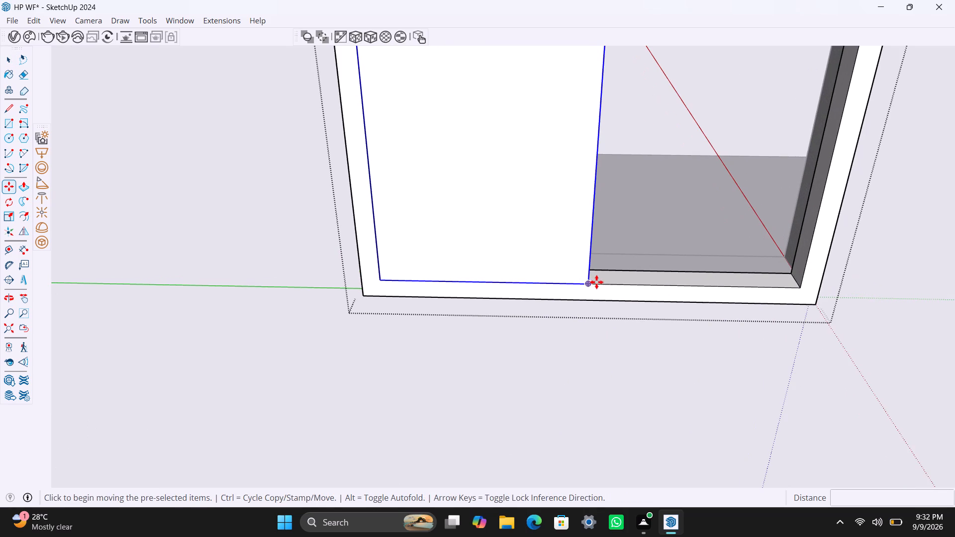
pyautogui.click(584, 283)
pyautogui.click(594, 276)
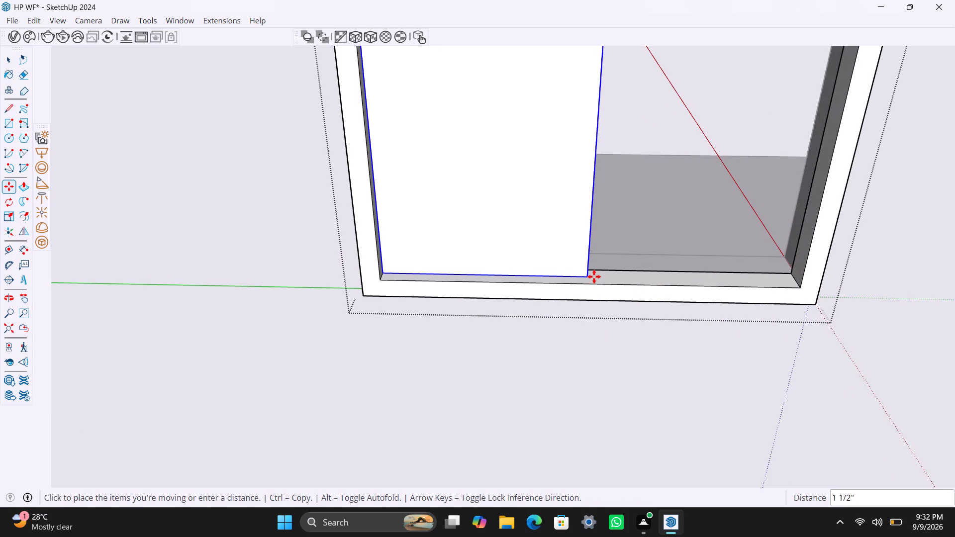
# Copy the pane into the other half of the frame, placing its lower corner at the frame's inner front corner.
pyautogui.press('m')
pyautogui.click(588, 273)
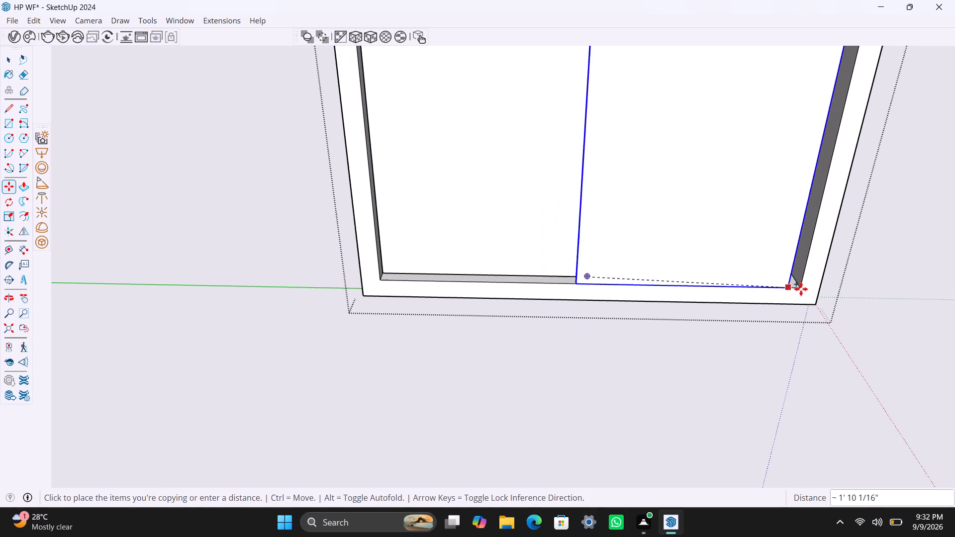
pyautogui.click(801, 288)
# Move the copied pane back about 1 1/8" to meet the first pane's front corner.
pyautogui.scroll(2, 613, 272)
pyautogui.moveTo(525, 277); pyautogui.dragTo(652, 320, button='middle')
pyautogui.scroll(2, 580, 244)
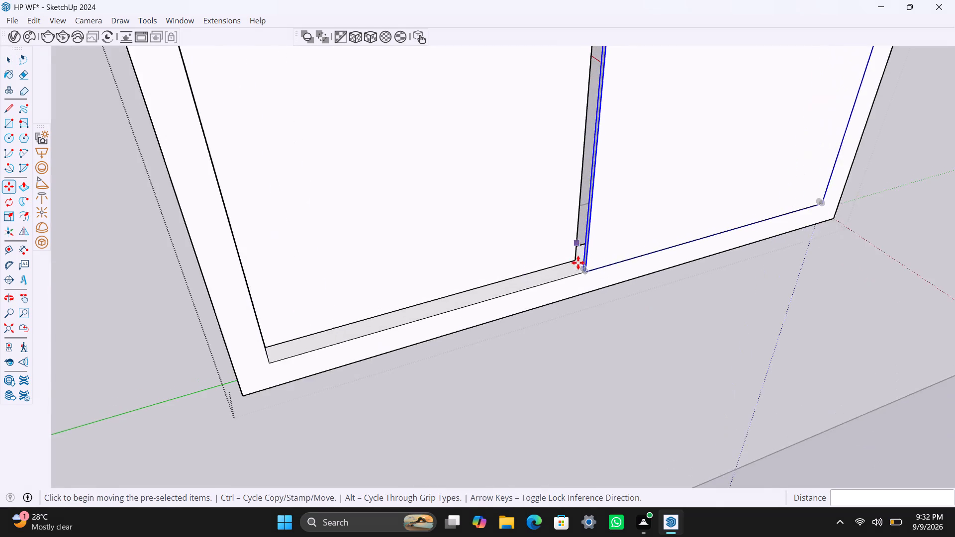
pyautogui.scroll(8, 578, 263)
pyautogui.click(590, 271)
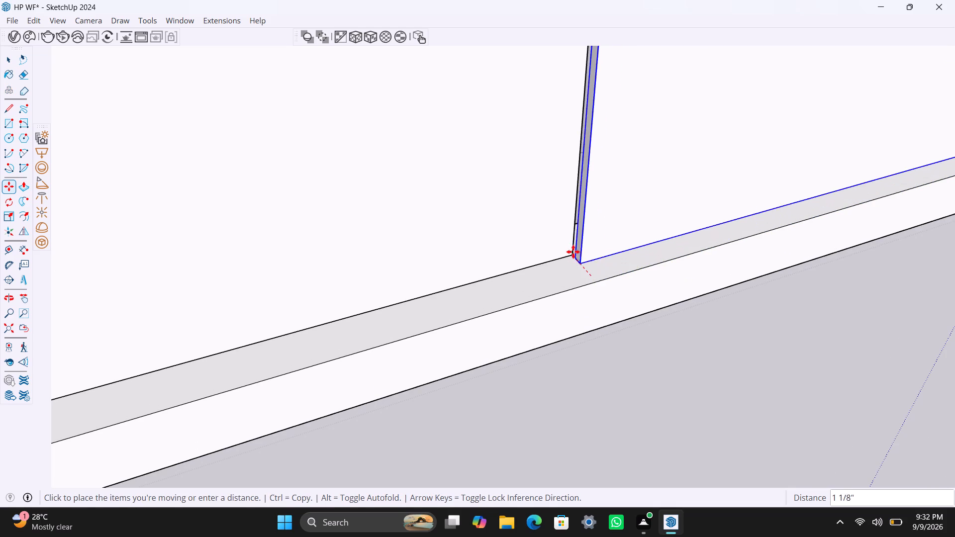
pyautogui.click(573, 252)
# Save the model and leave the window group.
pyautogui.scroll(-20, 570, 253)
pyautogui.scroll(-5, 584, 186)
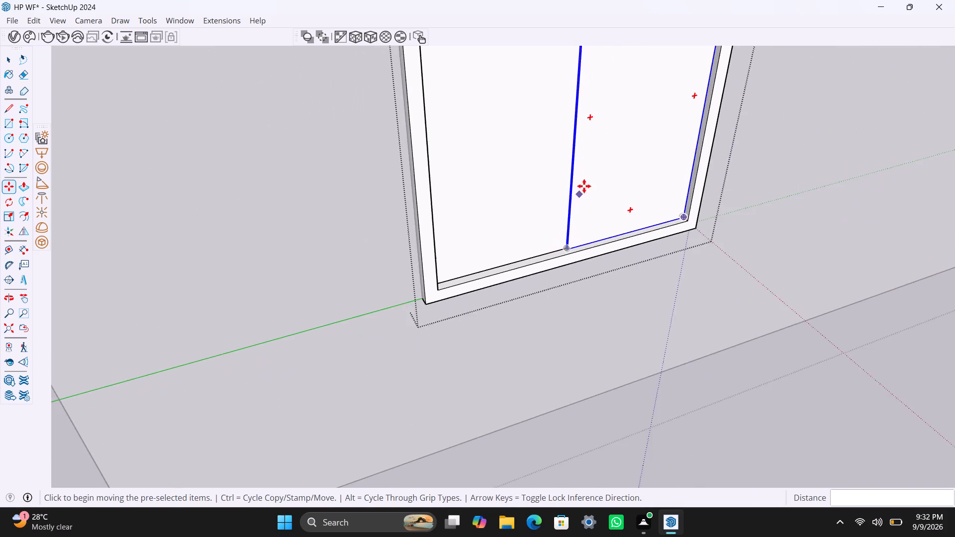
pyautogui.scroll(-2, 584, 186)
pyautogui.scroll(-14, 667, 145)
pyautogui.moveTo(756, 239); pyautogui.dragTo(673, 233, button='middle')
pyautogui.scroll(-5, 694, 223)
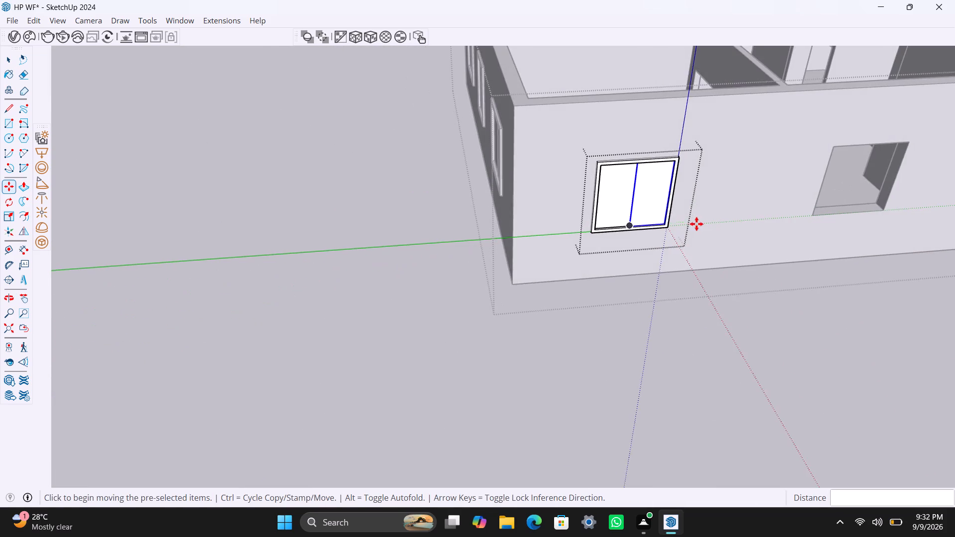
pyautogui.keyDown('shift'); pyautogui.moveTo(717, 231); pyautogui.dragTo(475, 277, button='middle'); pyautogui.keyUp('shift')
pyautogui.hotkey('ctrl', 's')
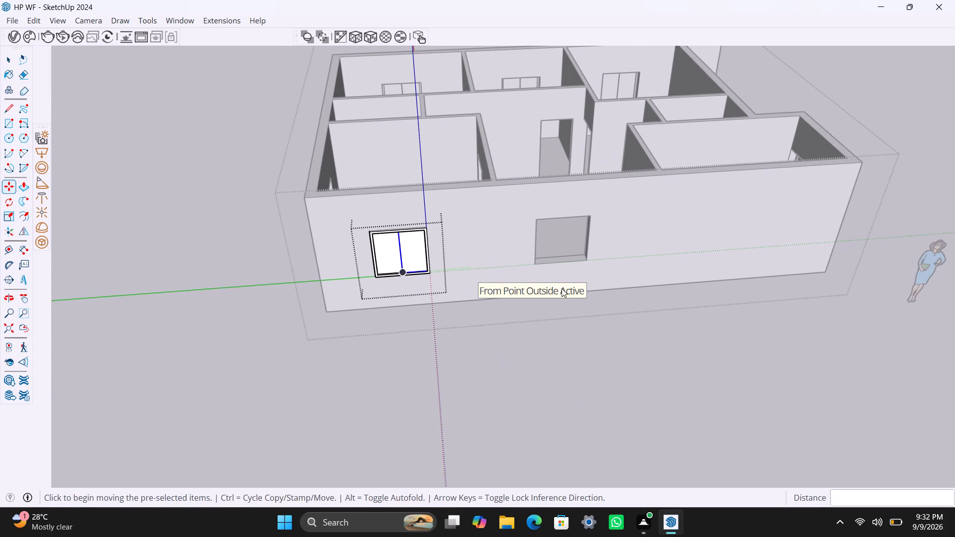
pyautogui.press('space')
pyautogui.press('space')
pyautogui.press('space')
pyautogui.click(666, 228)
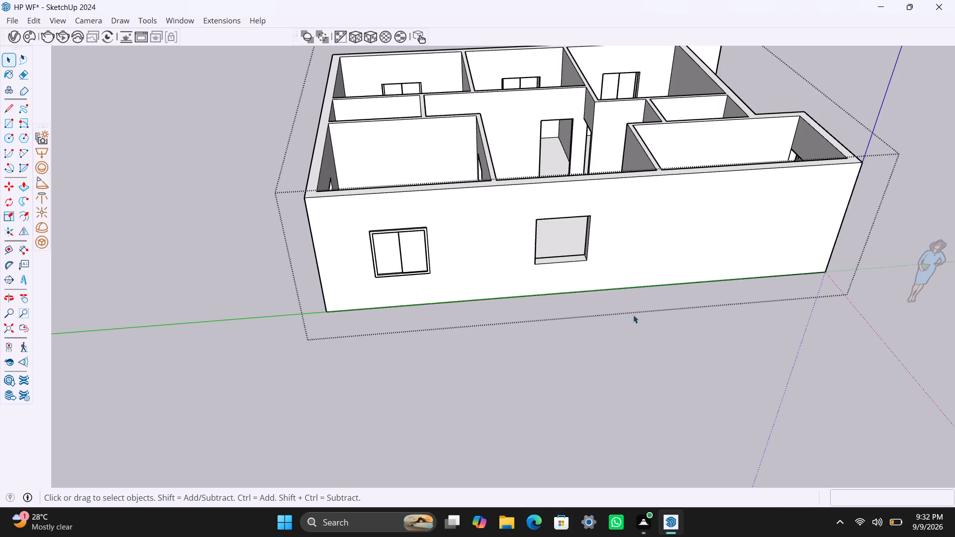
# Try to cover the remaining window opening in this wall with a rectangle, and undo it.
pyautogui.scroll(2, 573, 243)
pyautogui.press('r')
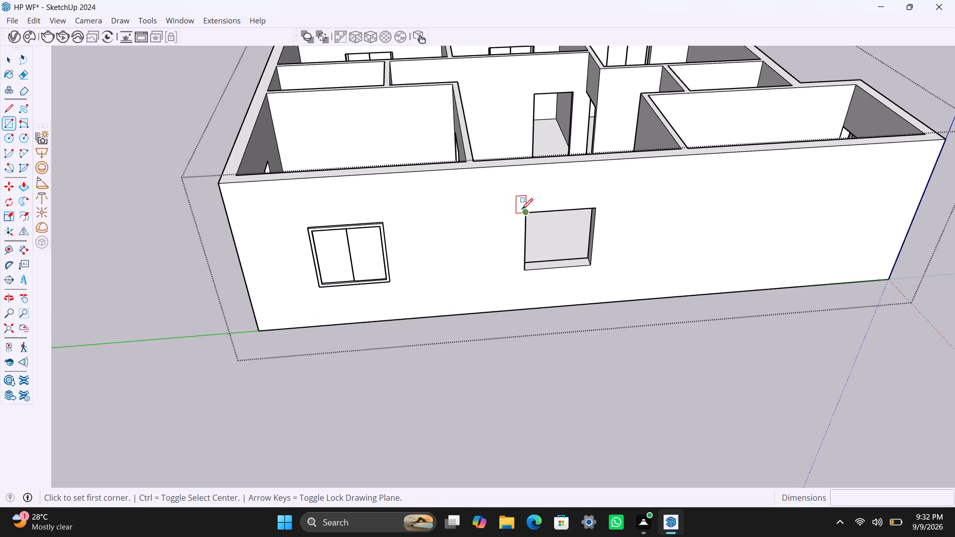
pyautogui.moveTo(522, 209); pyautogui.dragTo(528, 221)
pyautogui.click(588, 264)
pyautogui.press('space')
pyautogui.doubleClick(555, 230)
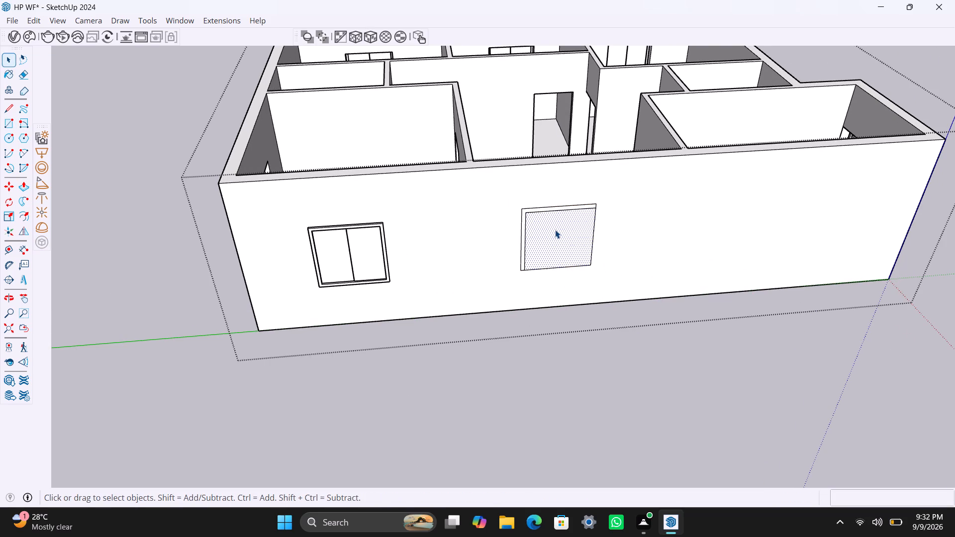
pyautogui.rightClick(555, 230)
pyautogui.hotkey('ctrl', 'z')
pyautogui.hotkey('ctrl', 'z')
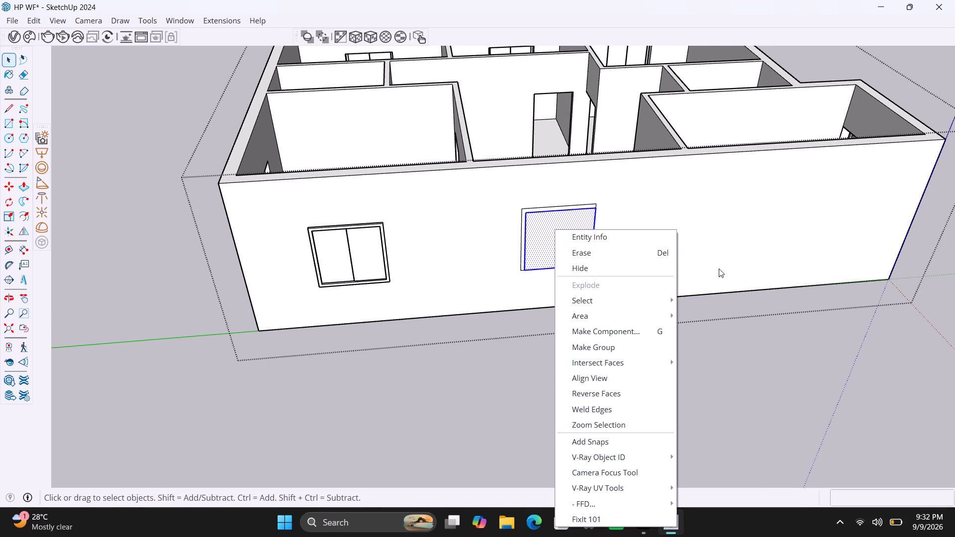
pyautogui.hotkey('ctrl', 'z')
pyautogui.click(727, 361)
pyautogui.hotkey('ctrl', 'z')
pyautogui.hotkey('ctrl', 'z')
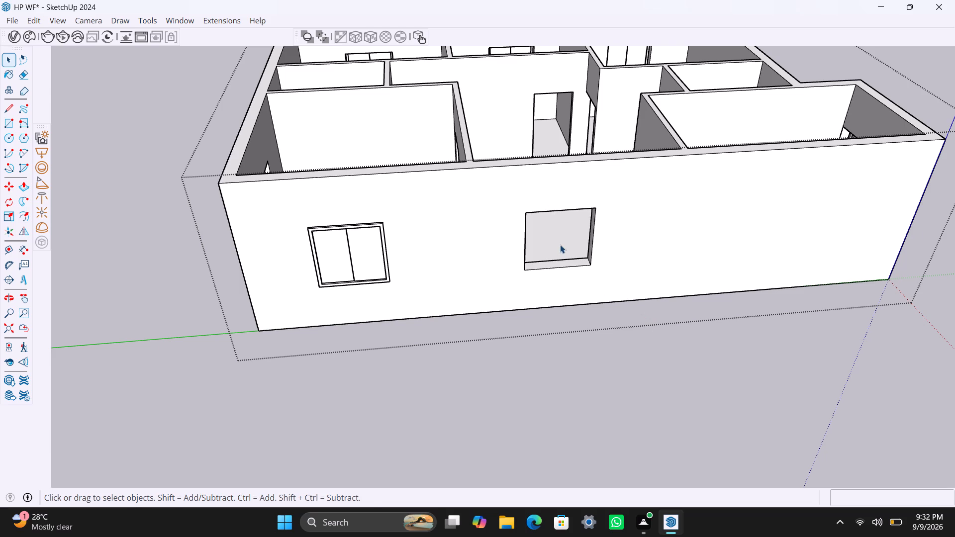
# Draw a rectangle exactly covering the remaining window opening in this wall, corner to corner, and group it.
pyautogui.press('r')
pyautogui.click(523, 214)
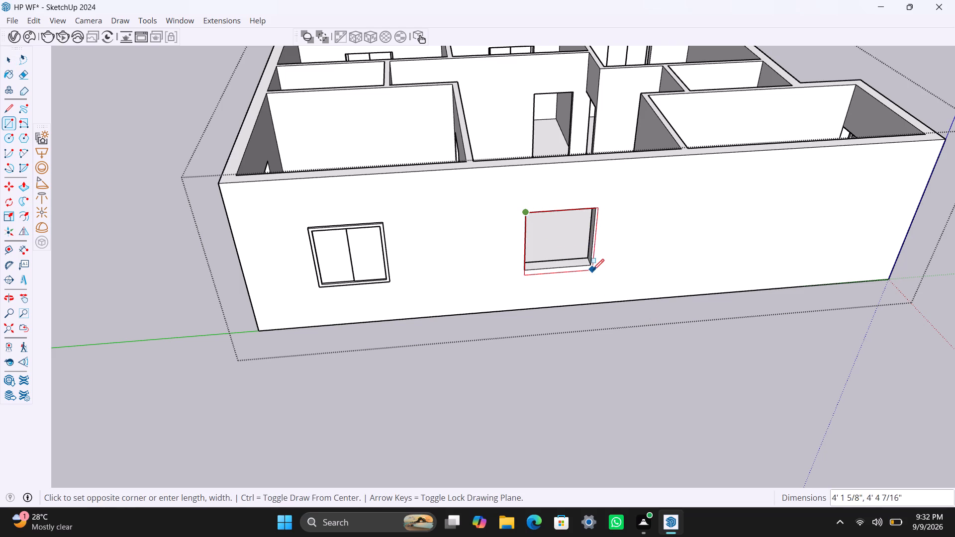
pyautogui.click(592, 260)
pyautogui.press('space')
pyautogui.doubleClick(566, 239)
pyautogui.rightClick(566, 239)
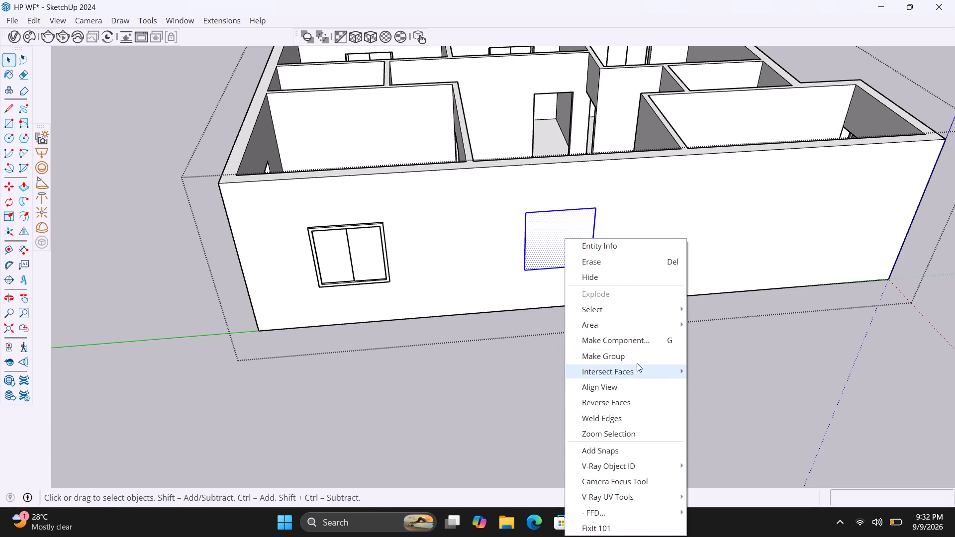
pyautogui.click(638, 359)
# Open the new group, offset the rectangle 2" inward, and delete the inner face to form the frame outline.
pyautogui.tripleClick(556, 232)
pyautogui.press('f')
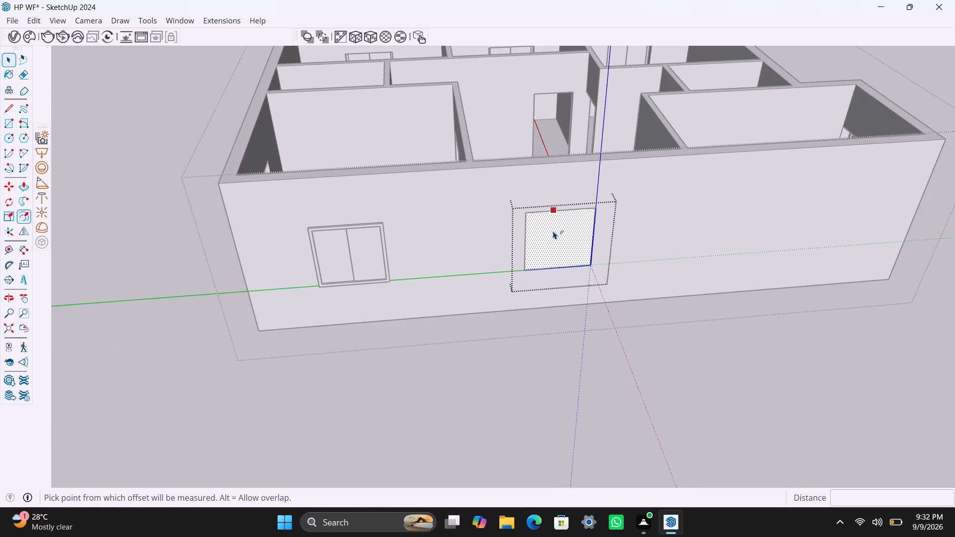
pyautogui.click(549, 231)
pyautogui.write('2"')
pyautogui.press('Return')
pyautogui.press('space')
pyautogui.click(554, 246)
pyautogui.press('Delete')
# Push/pull the new window's frame face 1.5", and push/pull it out by another 1.5".
pyautogui.scroll(2, 539, 263)
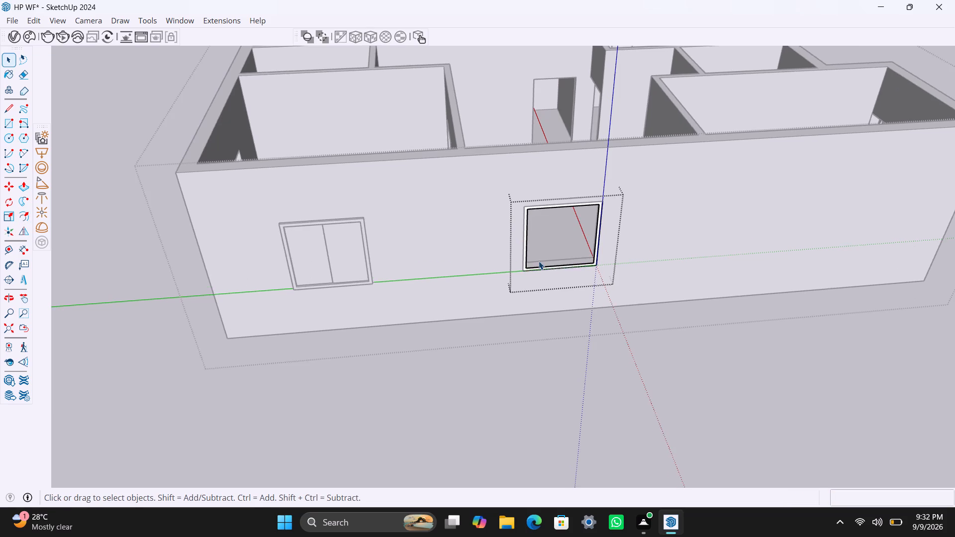
pyautogui.scroll(9, 539, 261)
pyautogui.click(510, 233)
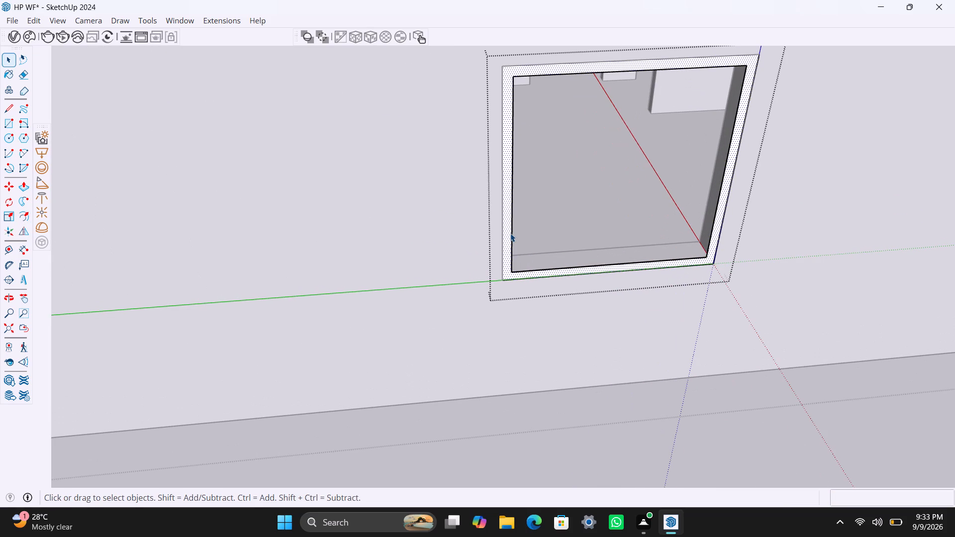
pyautogui.press('p')
pyautogui.click(510, 233)
pyautogui.write('1.5"')
pyautogui.press('Return')
pyautogui.click(507, 246)
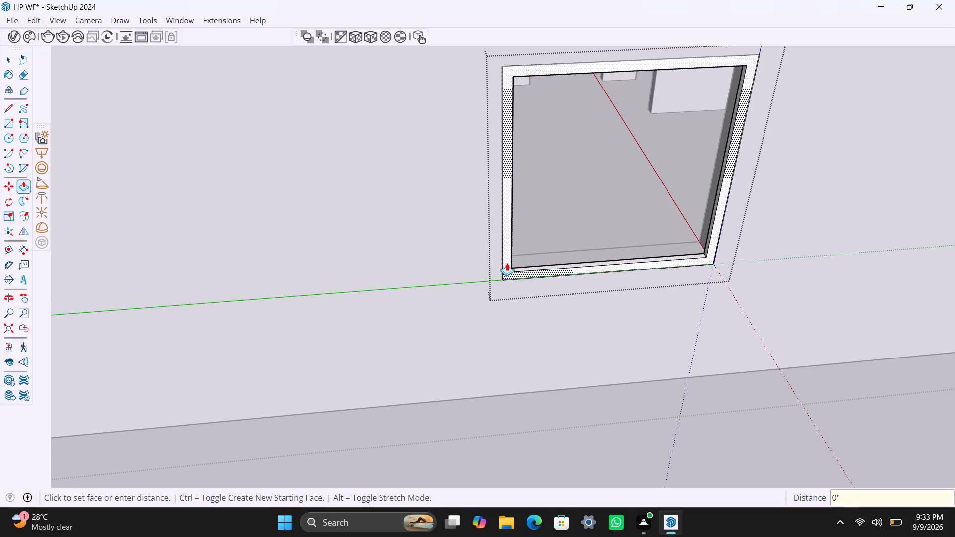
pyautogui.write('1.5"')
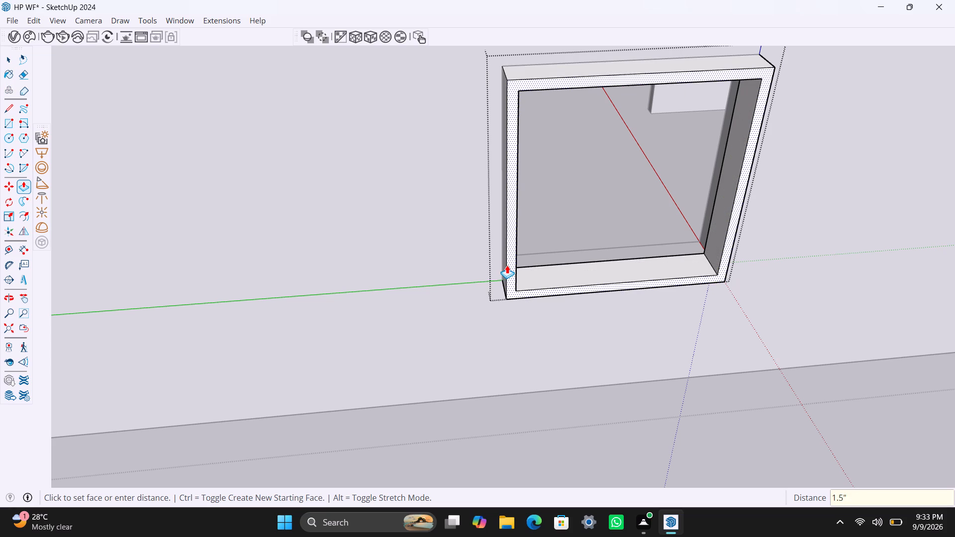
pyautogui.press('Return')
pyautogui.press('space')
# Draw a rectangle about 1' 11" by 3' 8" over the frame opening's half nearer the finished window, delete the leftover face, and group the pane.
pyautogui.press('r')
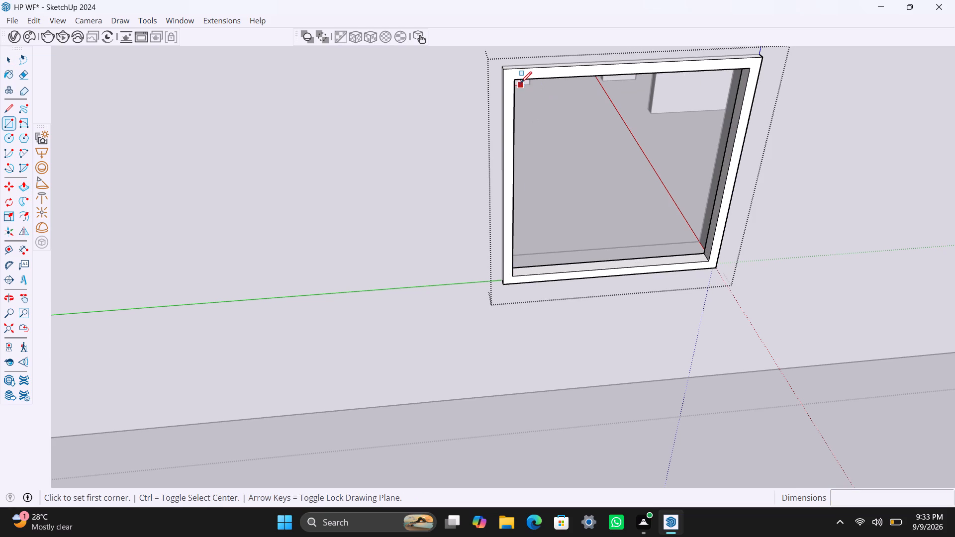
pyautogui.click(521, 83)
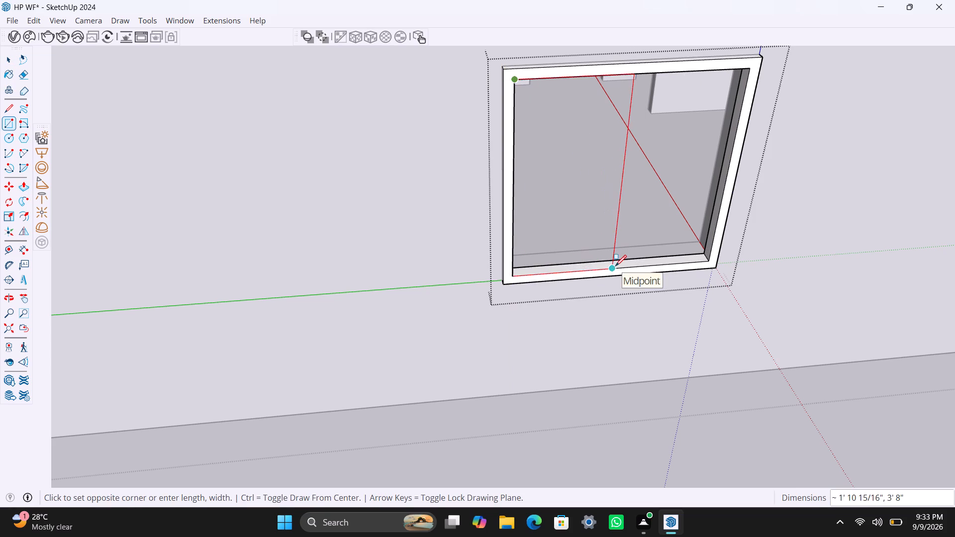
pyautogui.click(615, 266)
pyautogui.press('space')
pyautogui.click(636, 226)
pyautogui.press('Delete')
pyautogui.doubleClick(595, 221)
pyautogui.rightClick(595, 219)
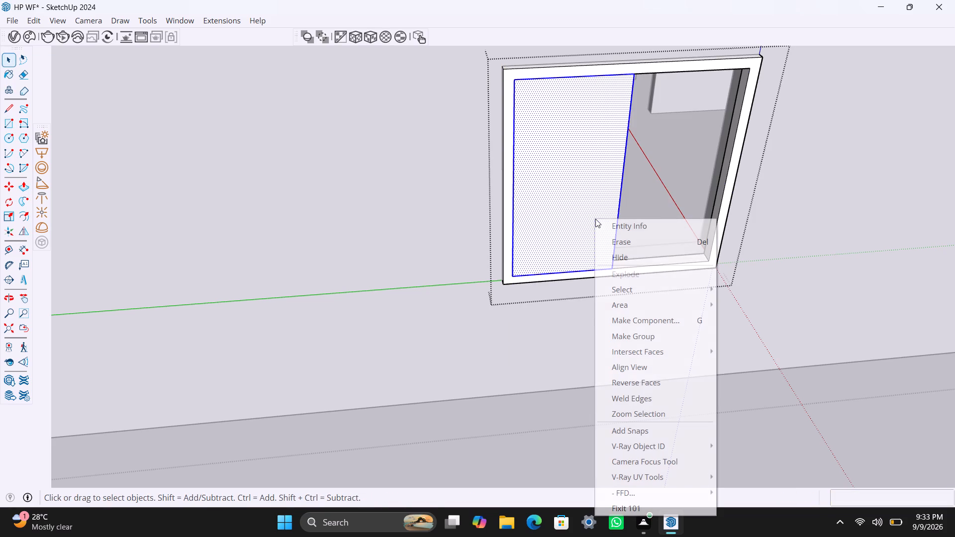
pyautogui.click(670, 339)
# Open the new pane group, push/pull its face 8 mm thick, and close the pane group.
pyautogui.tripleClick(594, 239)
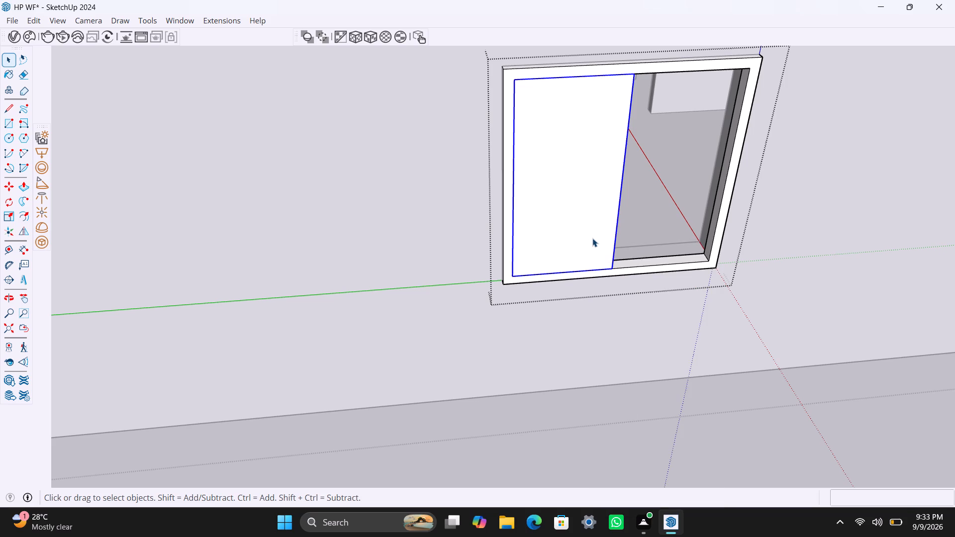
pyautogui.click(592, 241)
pyautogui.press('p')
pyautogui.click(592, 242)
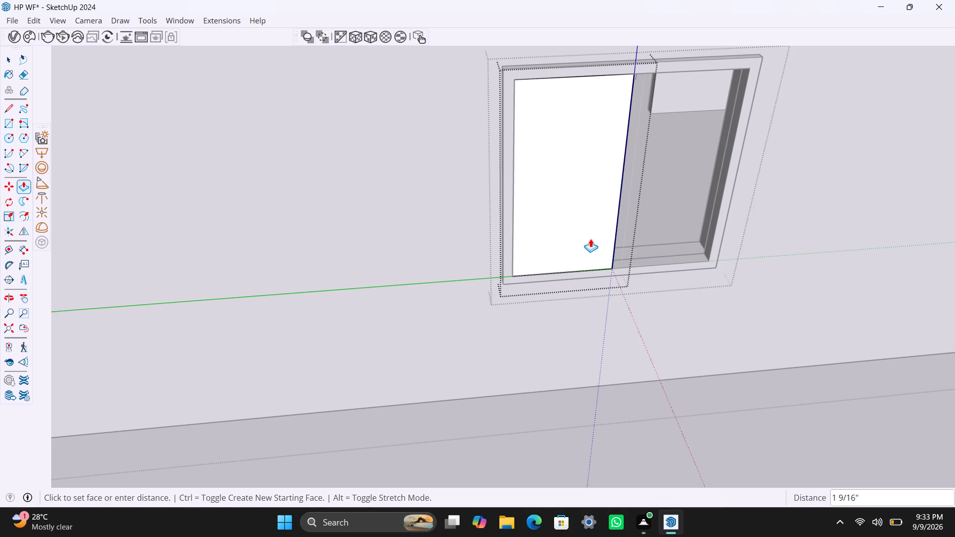
pyautogui.write('8MM')
pyautogui.press('Return')
pyautogui.press('space')
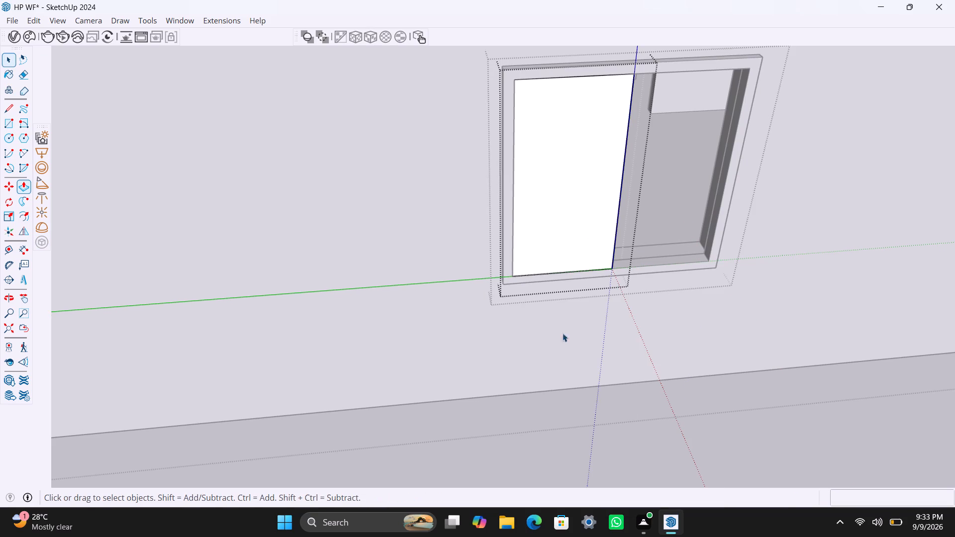
pyautogui.click(548, 387)
# Move the window pane about 1 11/16" back into the frame's depth.
pyautogui.click(579, 227)
pyautogui.scroll(4, 616, 267)
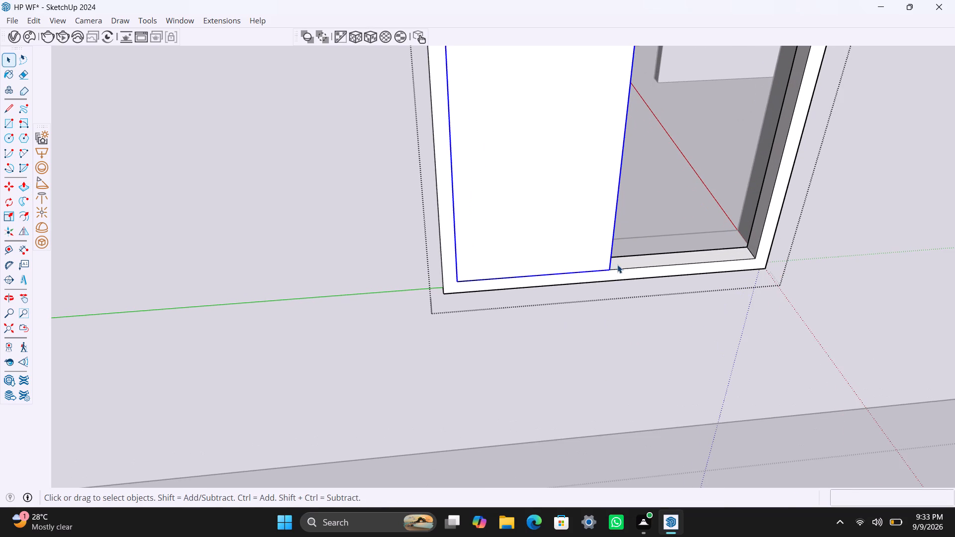
pyautogui.press('m')
pyautogui.click(607, 270)
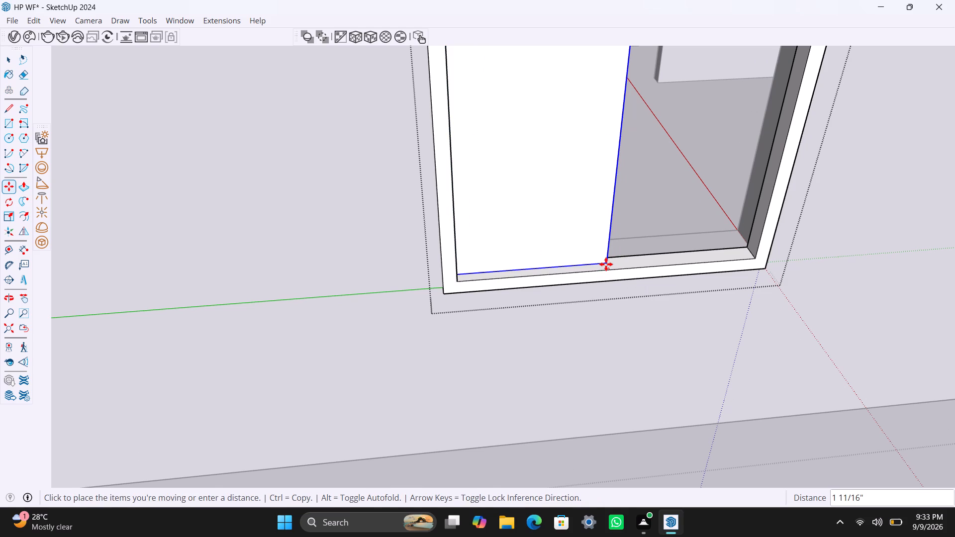
pyautogui.click(606, 264)
# Copy the pane into the frame opening's empty half, and move the copy 1 5/16" and about 1/16" back to align against the first pane.
pyautogui.press('m')
pyautogui.click(606, 264)
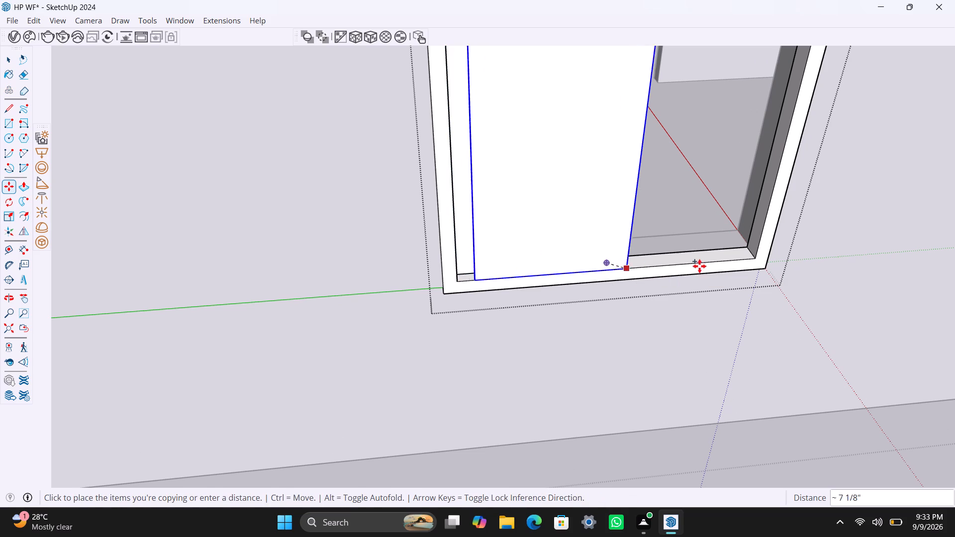
pyautogui.click(756, 261)
pyautogui.scroll(3, 614, 220)
pyautogui.moveTo(614, 192); pyautogui.dragTo(671, 232, button='middle')
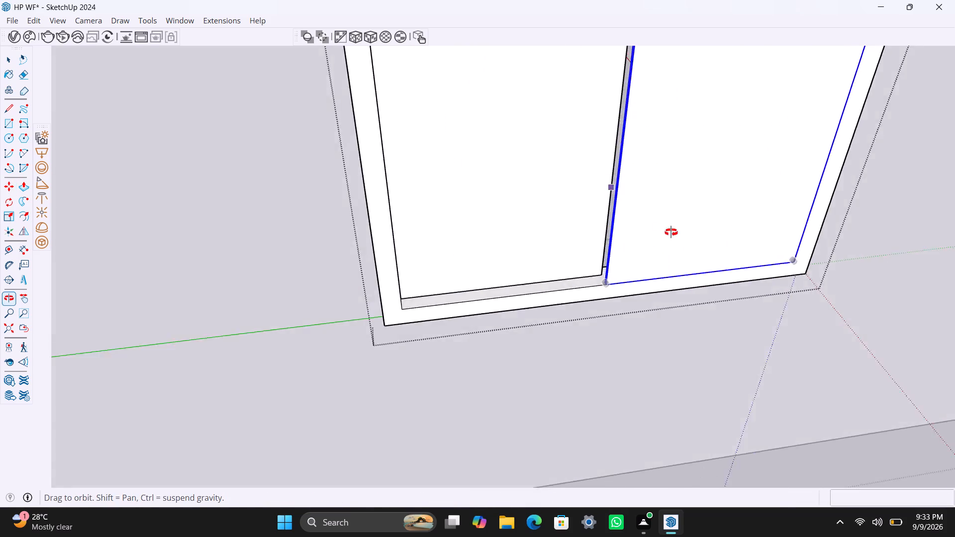
pyautogui.moveTo(671, 232); pyautogui.dragTo(749, 267, button='middle')
pyautogui.scroll(7, 564, 227)
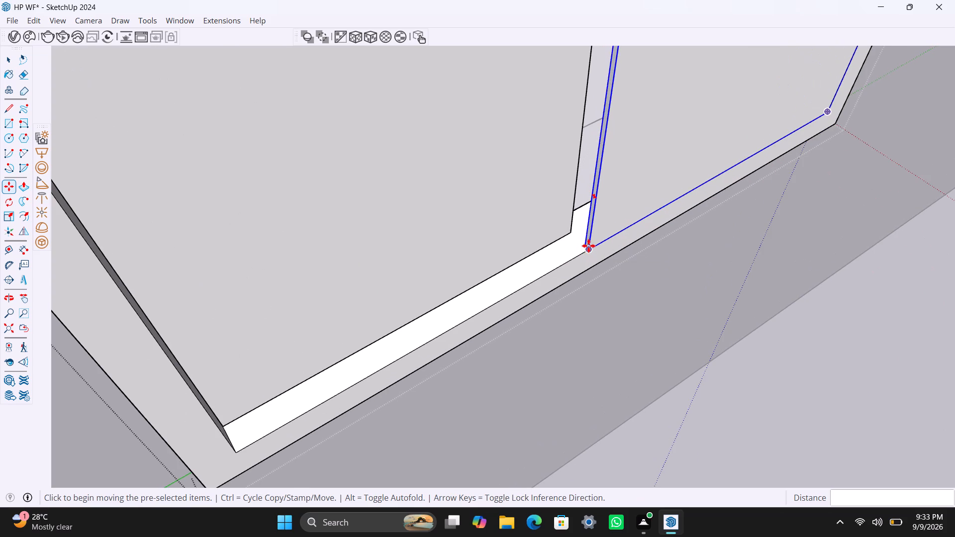
pyautogui.click(582, 242)
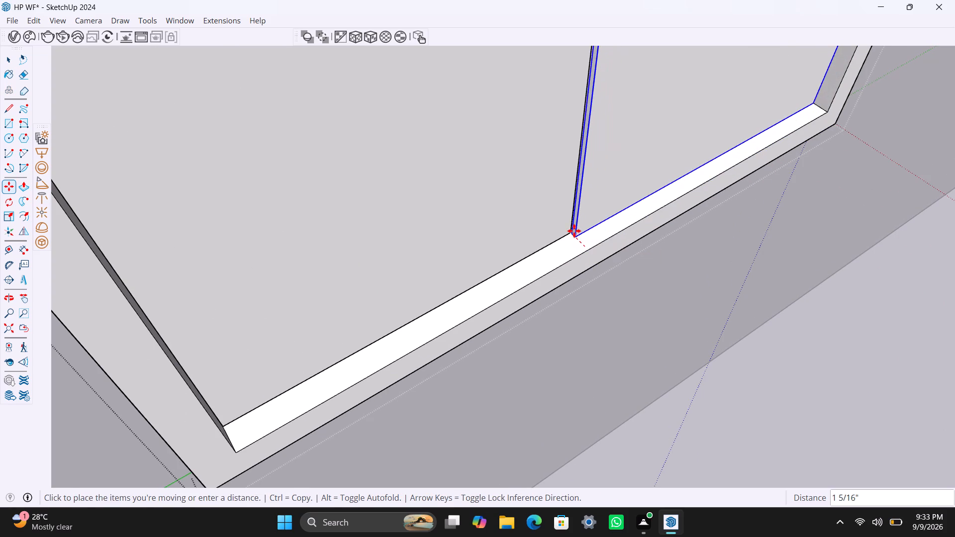
pyautogui.click(574, 231)
pyautogui.scroll(3, 590, 268)
pyautogui.scroll(7, 520, 211)
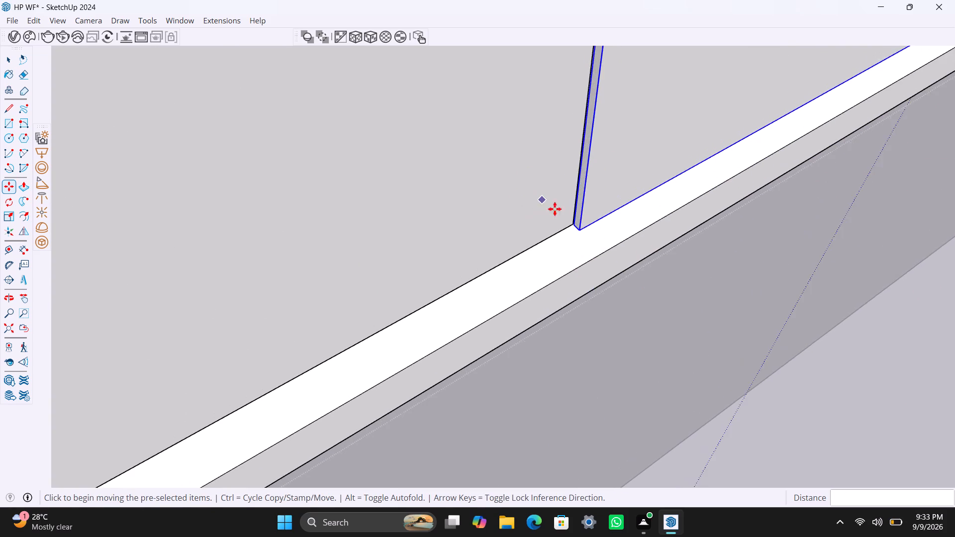
pyautogui.scroll(5, 555, 209)
pyautogui.click(590, 236)
pyautogui.click(585, 233)
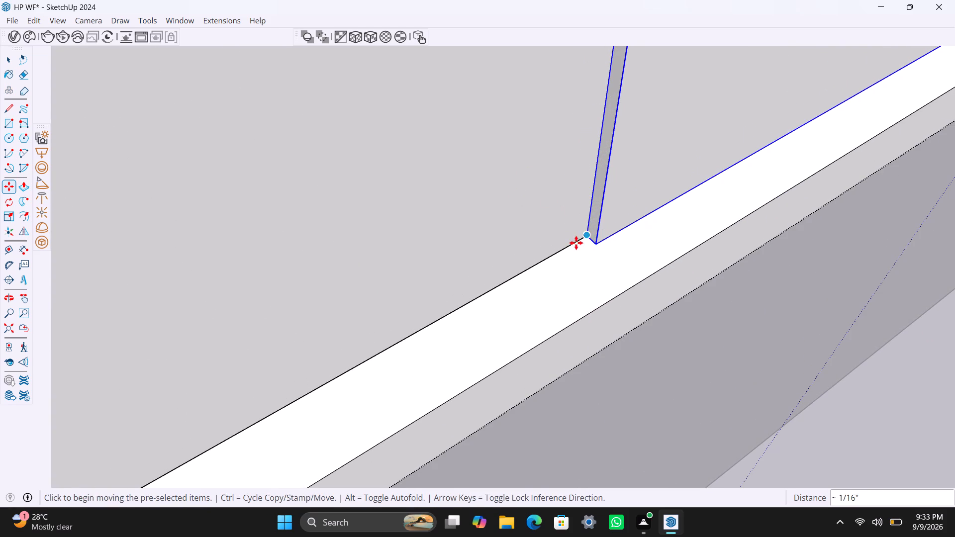
# Save the model.
pyautogui.scroll(-20, 575, 241)
pyautogui.scroll(-19, 575, 241)
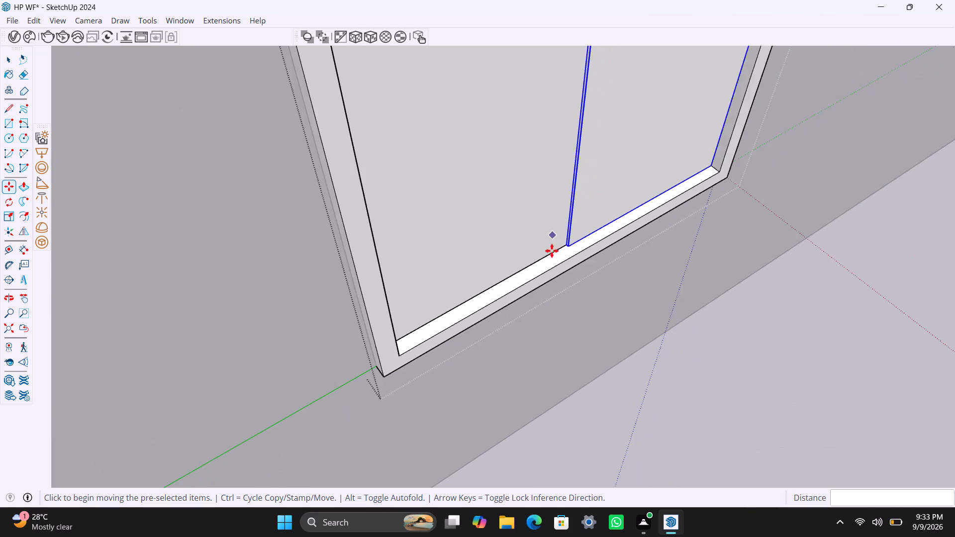
pyautogui.scroll(-19, 552, 251)
pyautogui.moveTo(671, 337); pyautogui.dragTo(553, 335, button='middle')
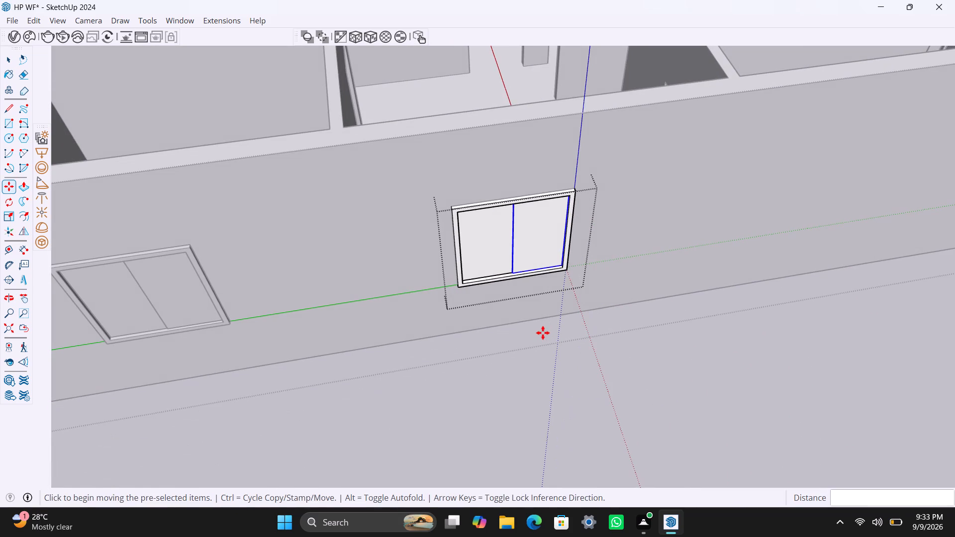
pyautogui.hotkey('ctrl', 's')
# Close the two-pane window's group.
pyautogui.scroll(-5, 555, 308)
pyautogui.press('space')
pyautogui.scroll(-6, 617, 315)
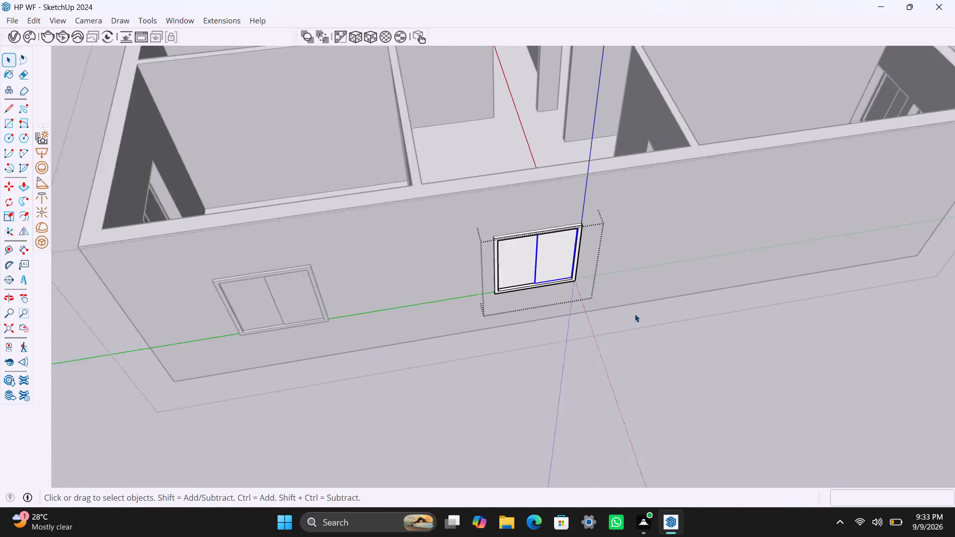
pyautogui.scroll(-5, 635, 314)
pyautogui.moveTo(727, 324); pyautogui.dragTo(291, 156, button='middle')
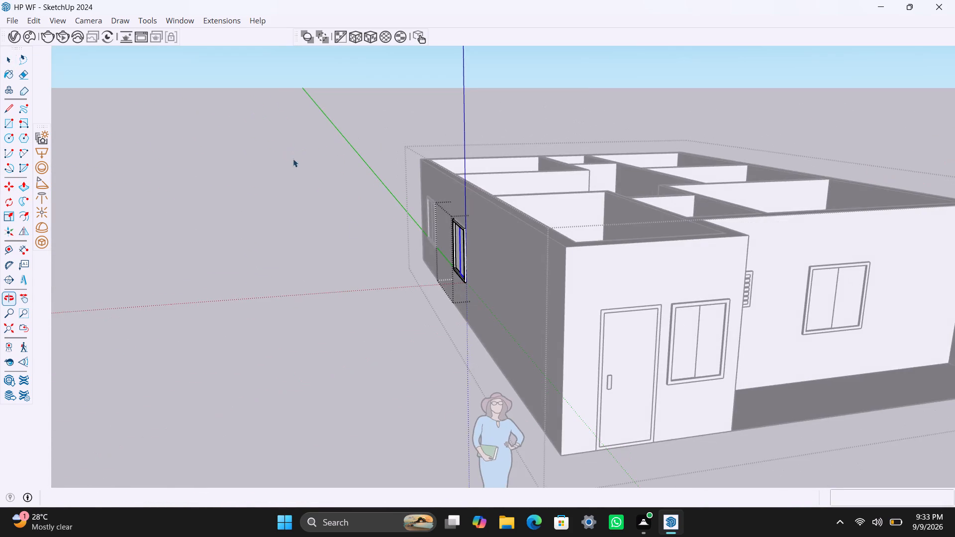
pyautogui.scroll(-5, 436, 277)
pyautogui.moveTo(464, 317); pyautogui.dragTo(802, 495, button='middle')
pyautogui.scroll(3, 508, 294)
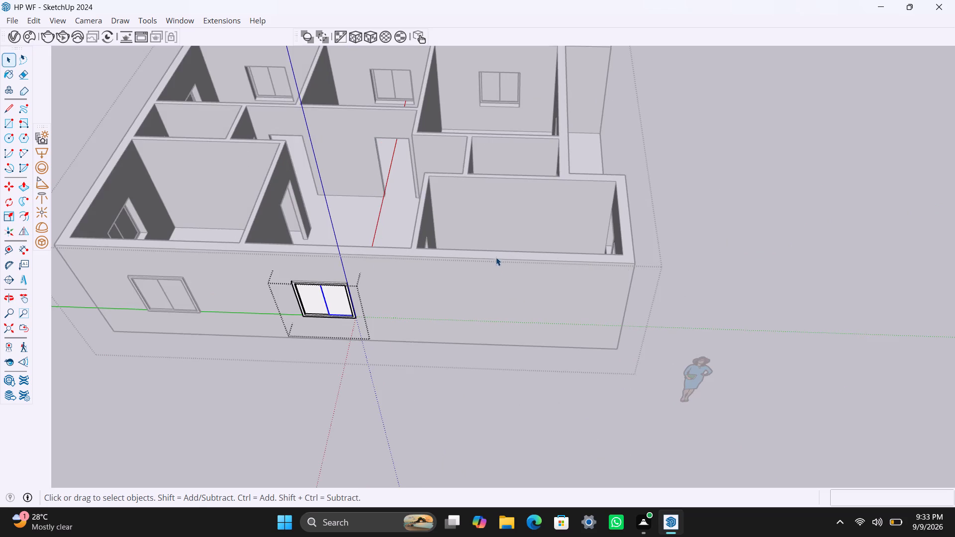
pyautogui.moveTo(505, 249); pyautogui.dragTo(238, 357, button='middle')
pyautogui.scroll(3, 552, 268)
pyautogui.moveTo(502, 278); pyautogui.dragTo(388, 252, button='middle')
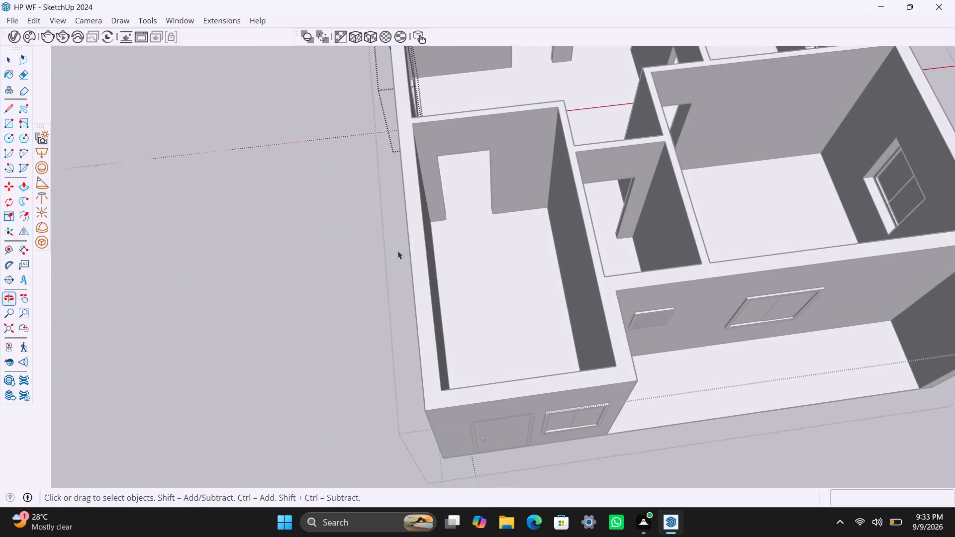
pyautogui.scroll(-3, 483, 224)
pyautogui.keyDown('shift'); pyautogui.moveTo(513, 240); pyautogui.dragTo(364, 331, button='middle'); pyautogui.keyUp('shift')
pyautogui.click(207, 324)
# Draw a rectangle over the interior doorway of the corner room that has the exterior door, and group it.
pyautogui.scroll(4, 288, 286)
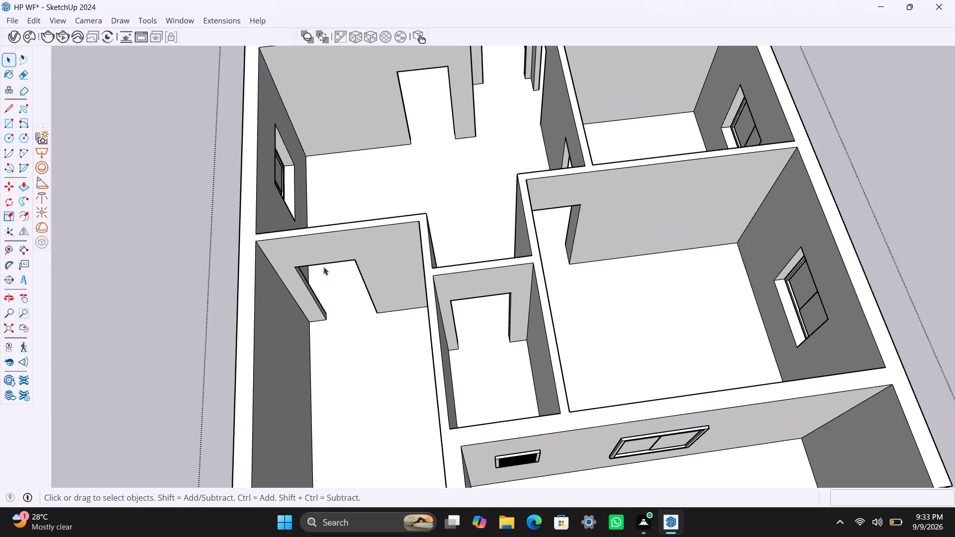
pyautogui.moveTo(324, 265); pyautogui.dragTo(327, 251, button='middle')
pyautogui.scroll(2, 297, 256)
pyautogui.moveTo(308, 328); pyautogui.dragTo(269, 297, button='middle')
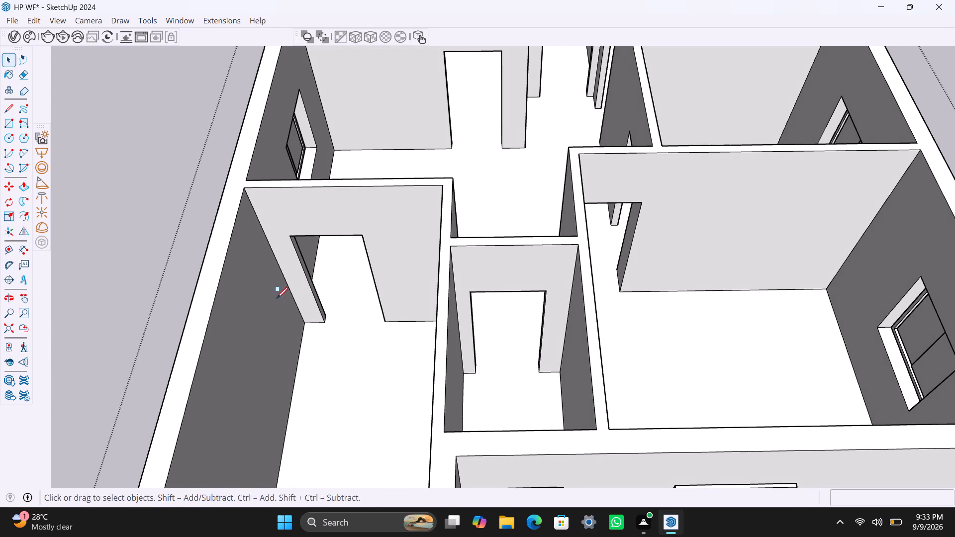
pyautogui.press('r')
pyautogui.click(294, 234)
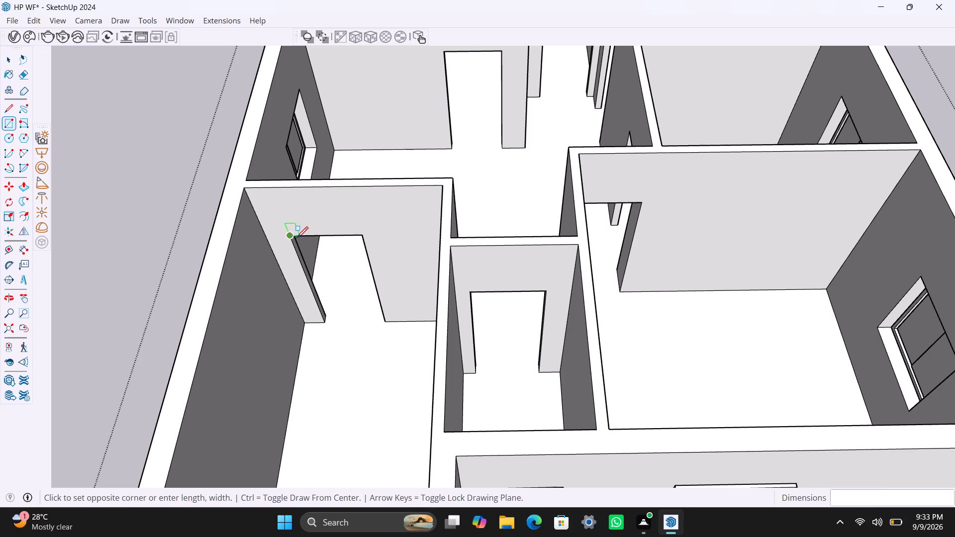
pyautogui.click(385, 317)
pyautogui.press('space')
pyautogui.doubleClick(357, 293)
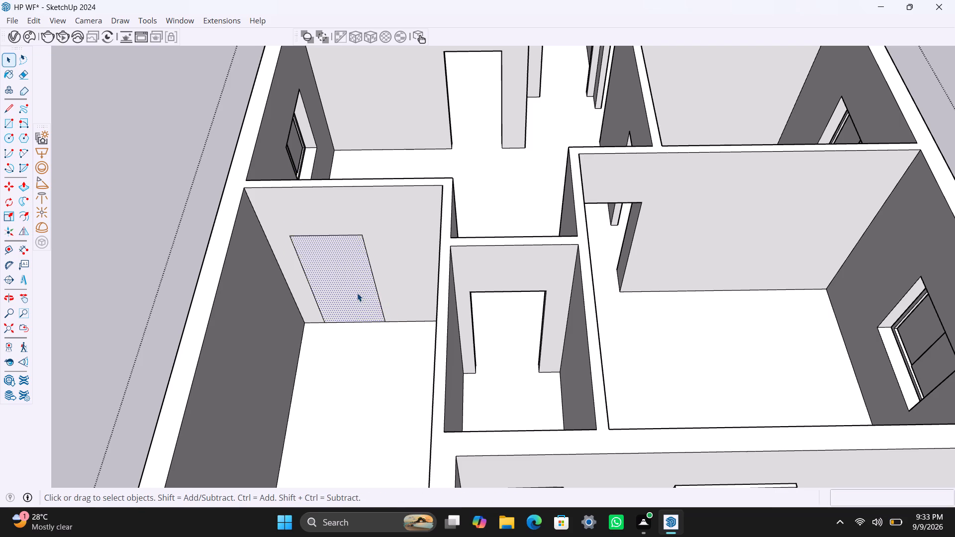
pyautogui.rightClick(357, 293)
pyautogui.click(409, 117)
# Open the new door group, offset the rectangle 2" inward, and delete the inner face to form the frame outline.
pyautogui.click(334, 284)
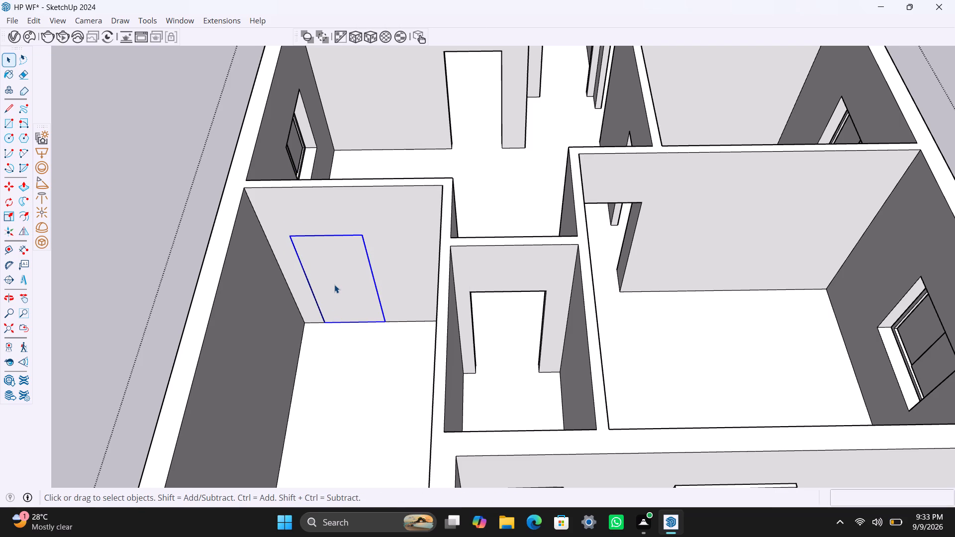
pyautogui.doubleClick(334, 284)
pyautogui.press('f')
pyautogui.click(334, 278)
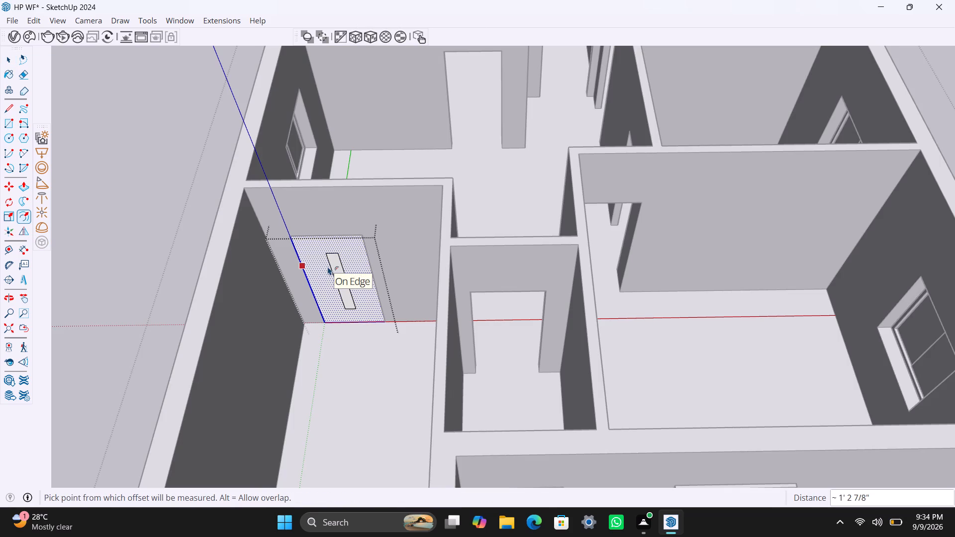
pyautogui.press('2')
pyautogui.hotkey('shift', '"')
pyautogui.press('Return')
pyautogui.press('space')
pyautogui.click(330, 278)
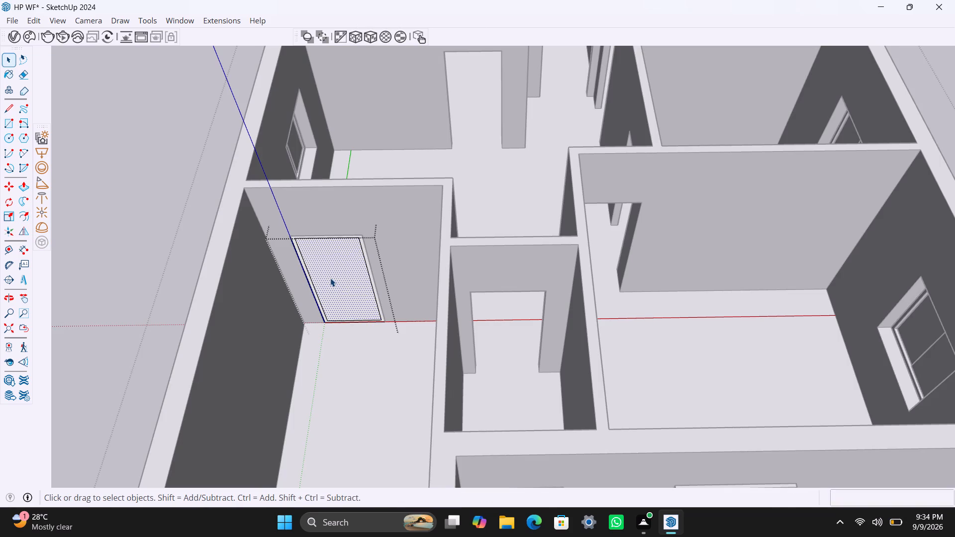
pyautogui.press('Delete')
# Push/pull the door frame's face 2.5".
pyautogui.scroll(7, 318, 306)
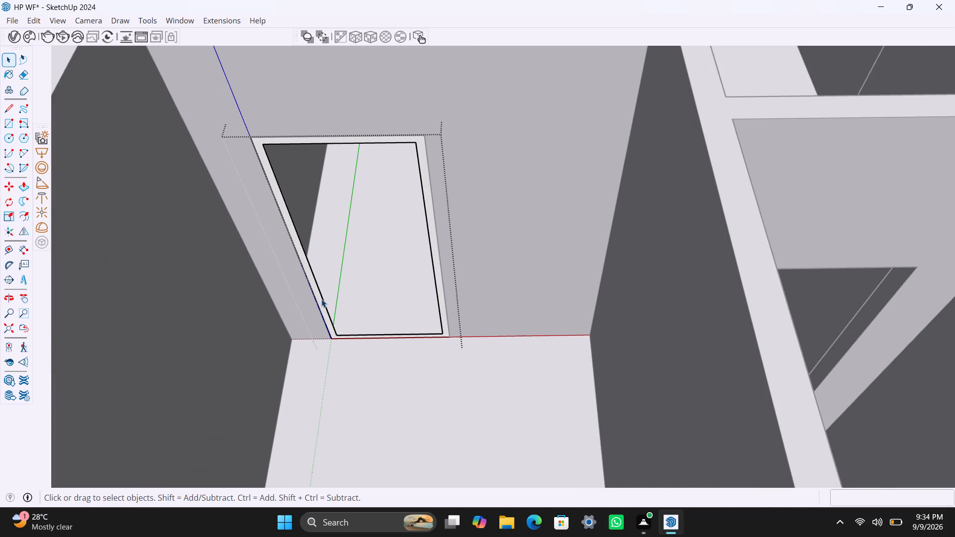
pyautogui.click(324, 308)
pyautogui.press('p')
pyautogui.click(324, 308)
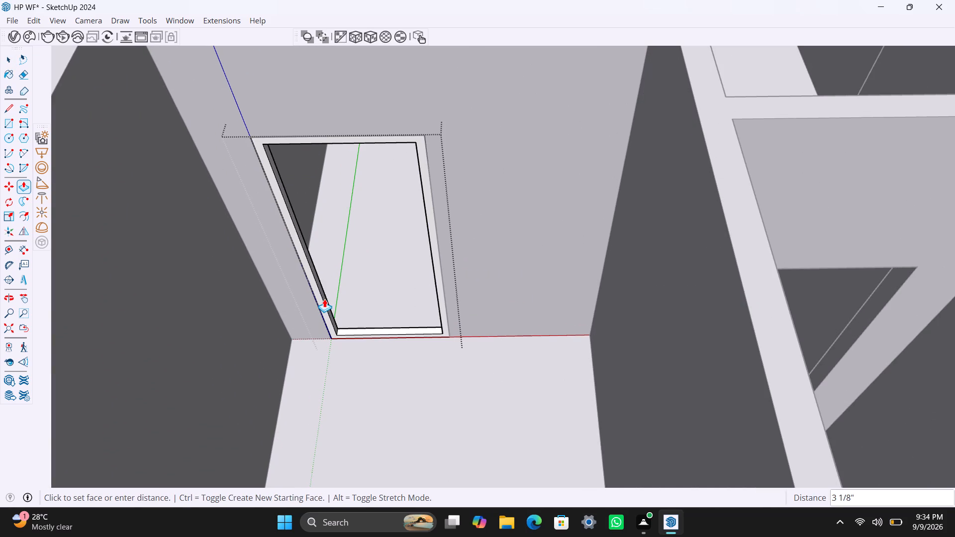
pyautogui.write('2.5"')
pyautogui.press('Return')
pyautogui.press('space')
# Draw a 6' 8" by 2' 8" rectangle over the door frame's opening, and group it as the door leaf.
pyautogui.press('r')
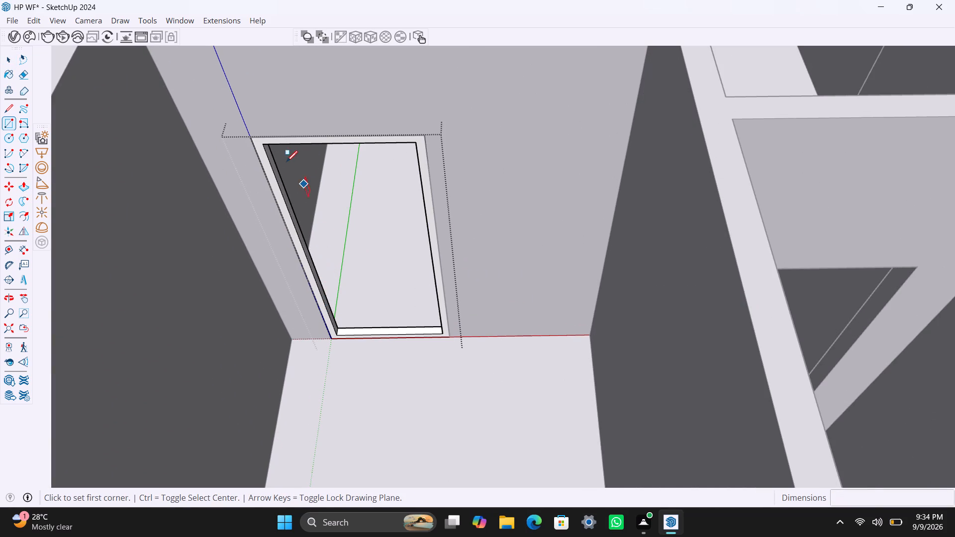
pyautogui.click(267, 145)
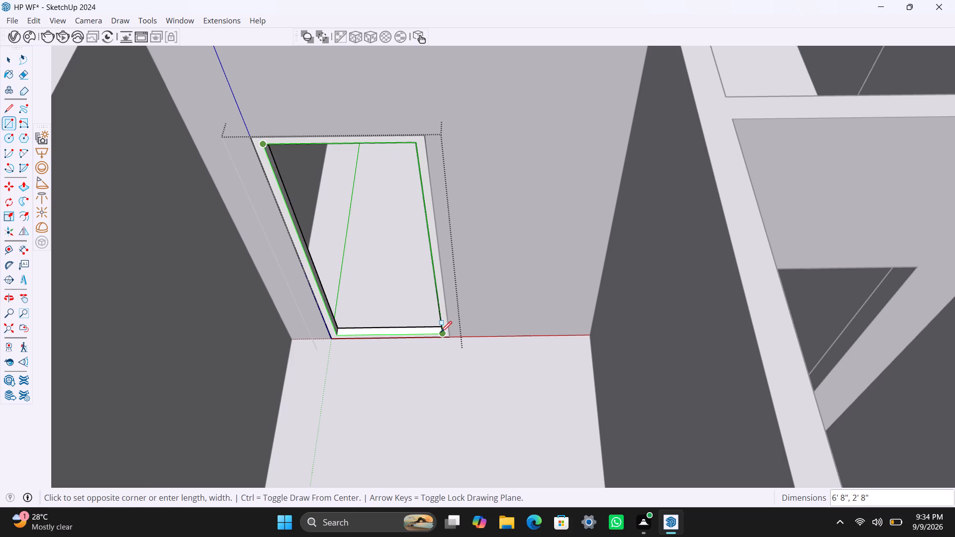
pyautogui.click(441, 333)
pyautogui.press('space')
pyautogui.doubleClick(407, 299)
pyautogui.rightClick(407, 298)
pyautogui.click(455, 120)
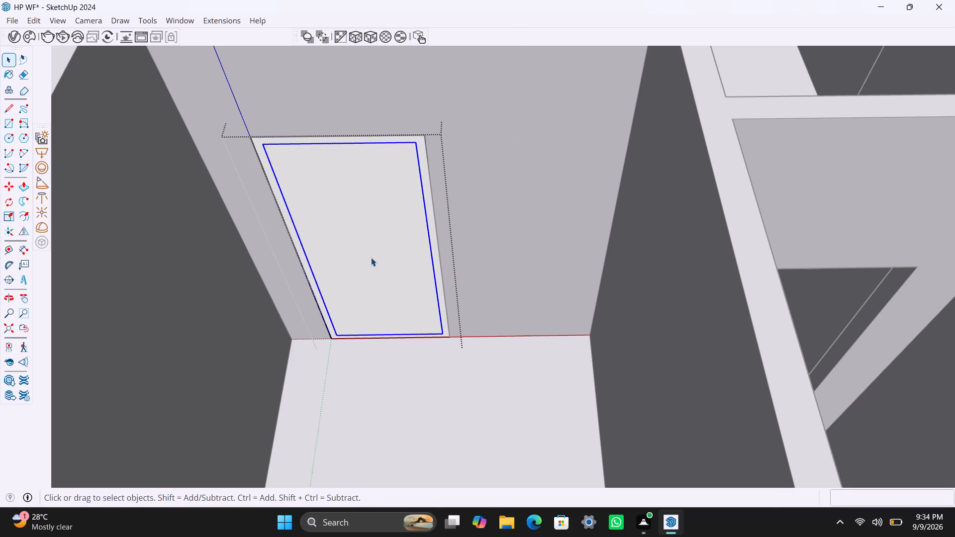
# Open the door leaf group, push/pull its face 18 mm thick, and close the leaf group.
pyautogui.tripleClick(371, 258)
pyautogui.click(373, 258)
pyautogui.press('p')
pyautogui.click(373, 258)
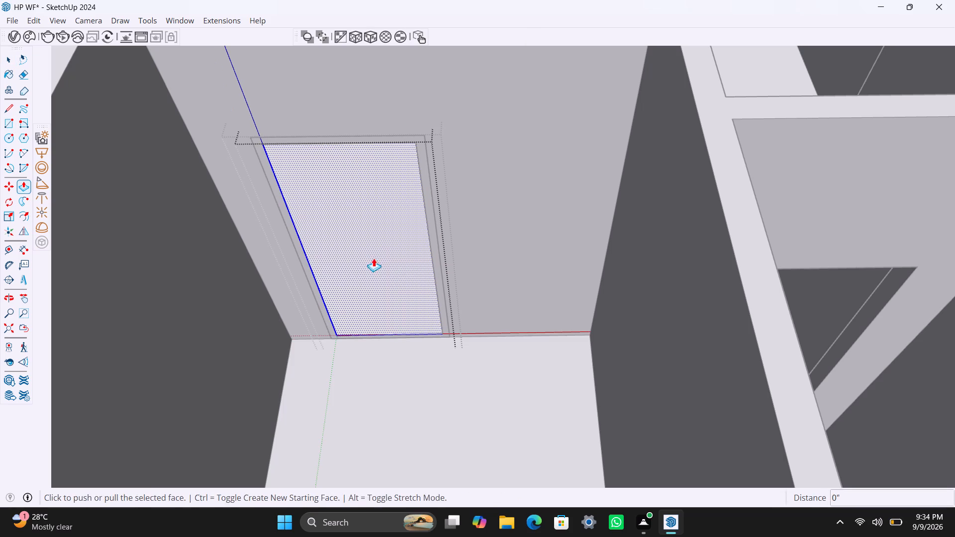
pyautogui.write('18MM')
pyautogui.press('Return')
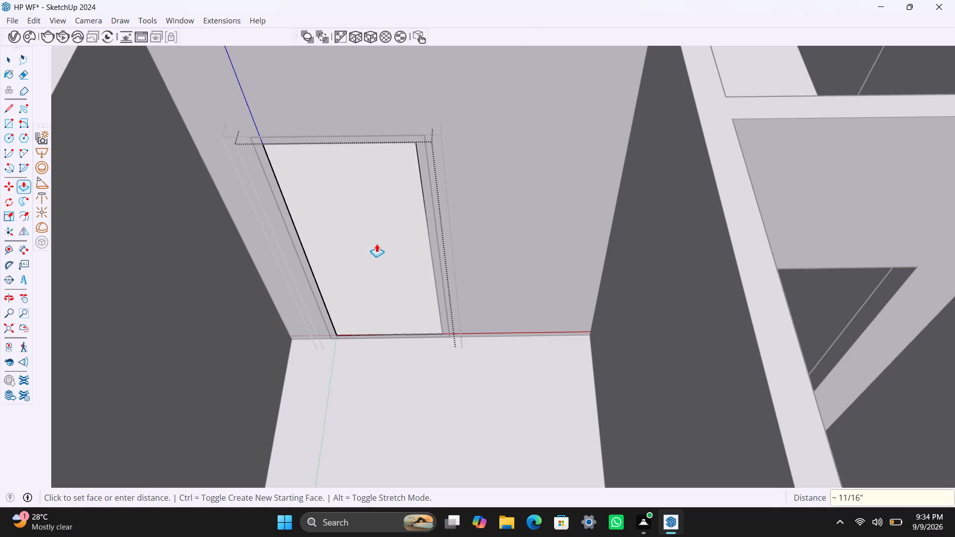
pyautogui.press('space')
pyautogui.click(349, 368)
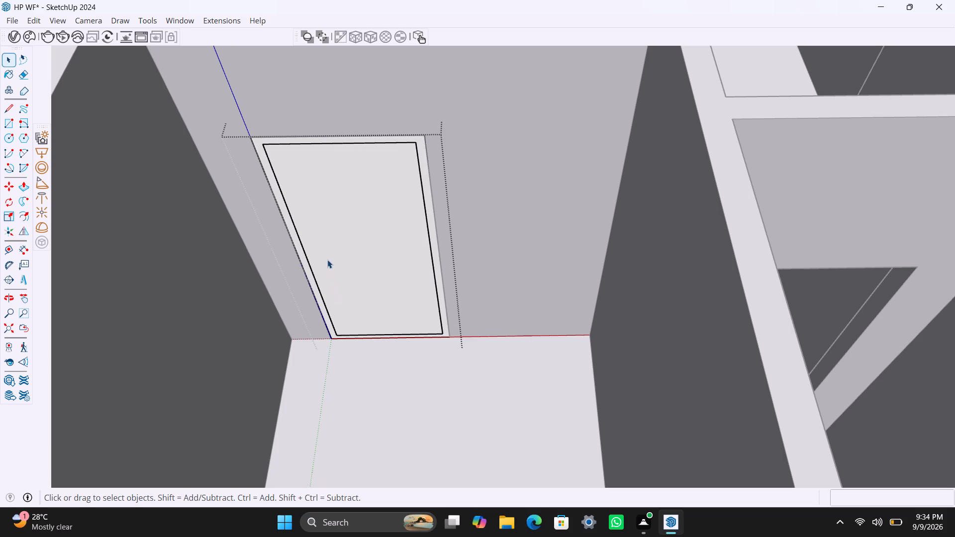
# Draw an upright handle rectangle about 8 13/16" by 1 13/16" near the door leaf's side edge, and group it.
pyautogui.press('r')
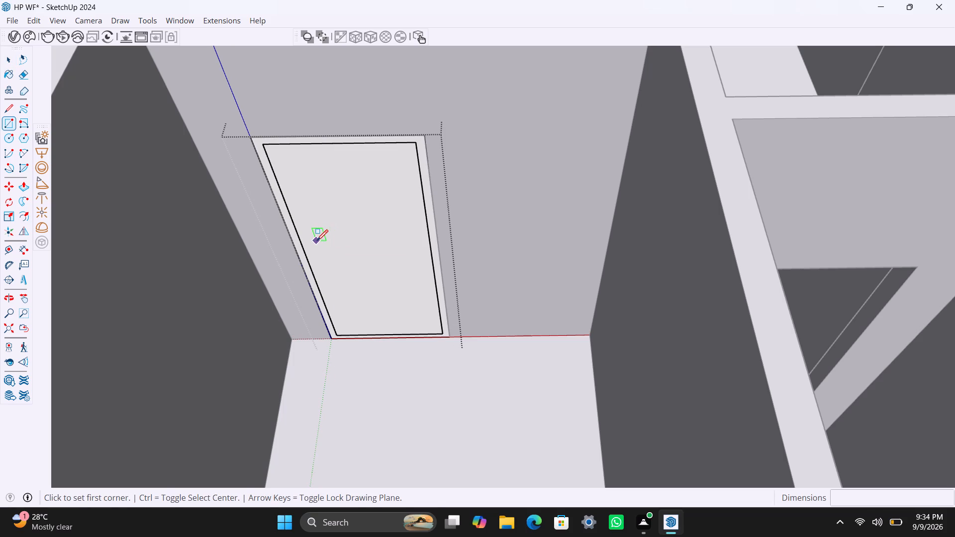
pyautogui.click(316, 241)
pyautogui.scroll(2, 331, 268)
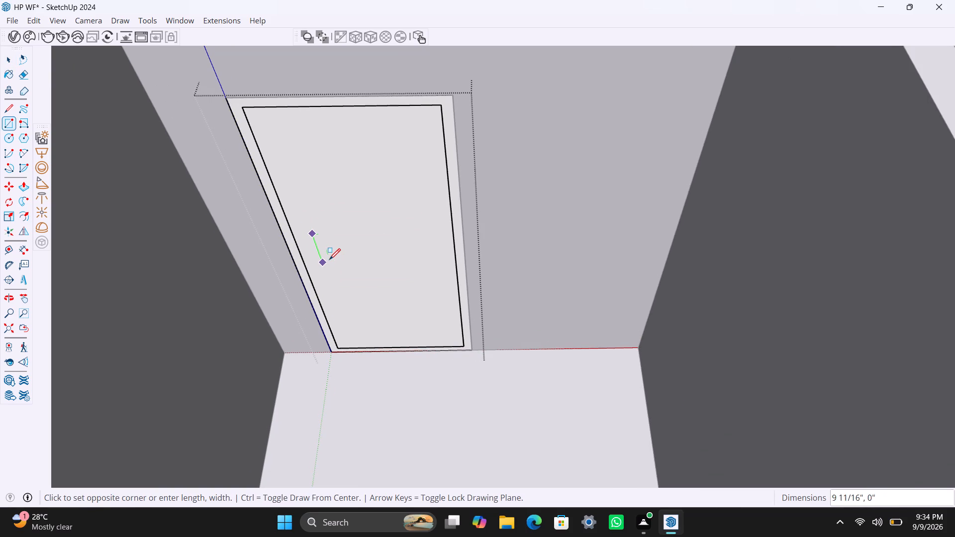
pyautogui.click(330, 260)
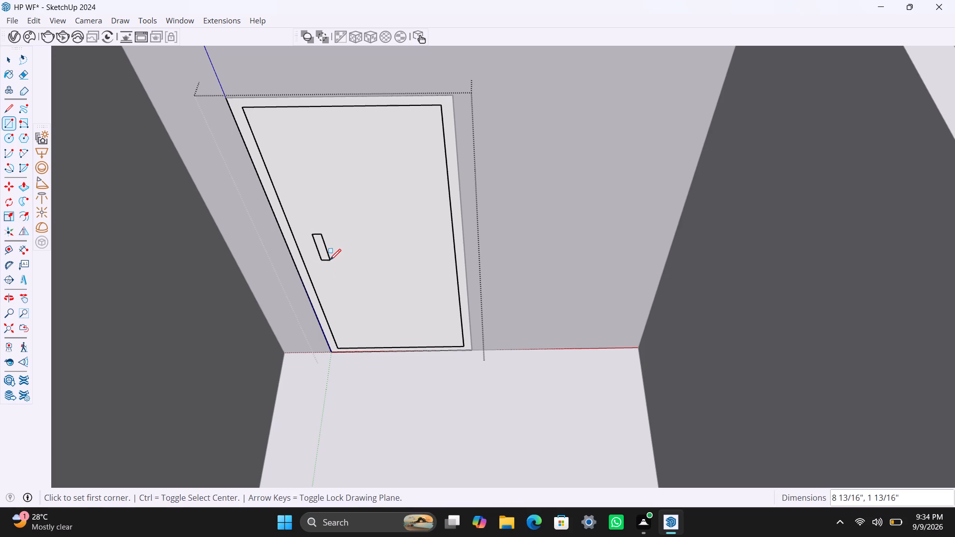
pyautogui.press('space')
pyautogui.doubleClick(326, 258)
pyautogui.rightClick(325, 255)
pyautogui.click(378, 117)
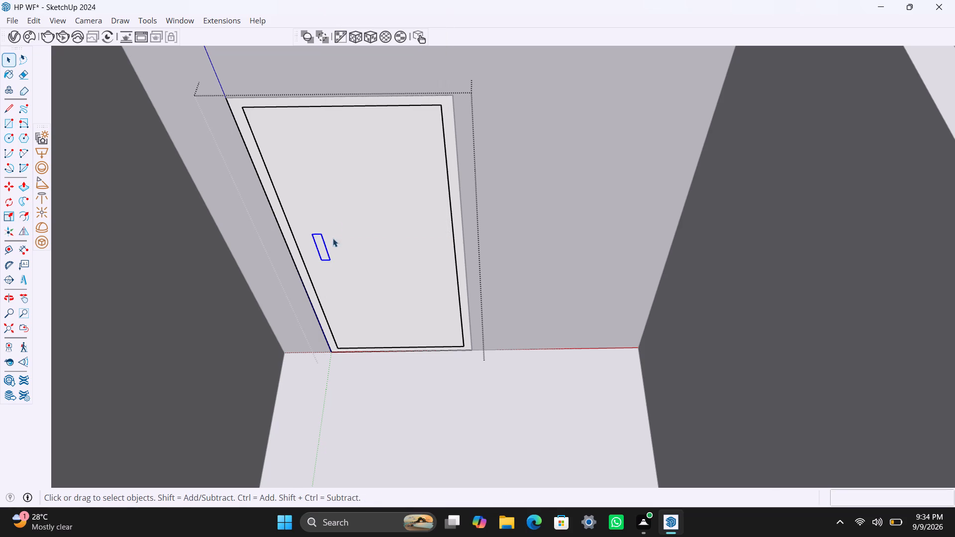
# Open the handle group, push/pull its face about 3/4", and close the handle, leaf and door frame groups.
pyautogui.doubleClick(327, 256)
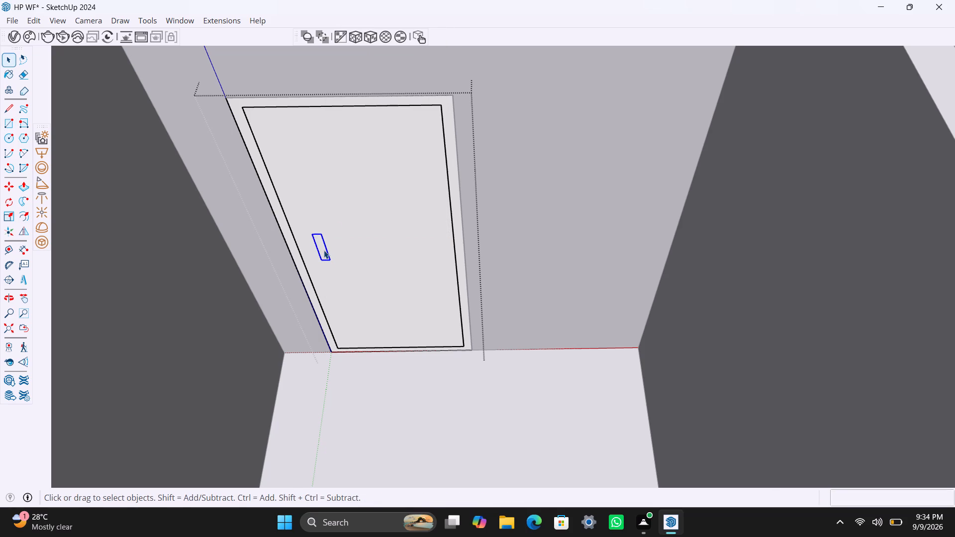
pyautogui.tripleClick(324, 250)
pyautogui.press('p')
pyautogui.click(324, 250)
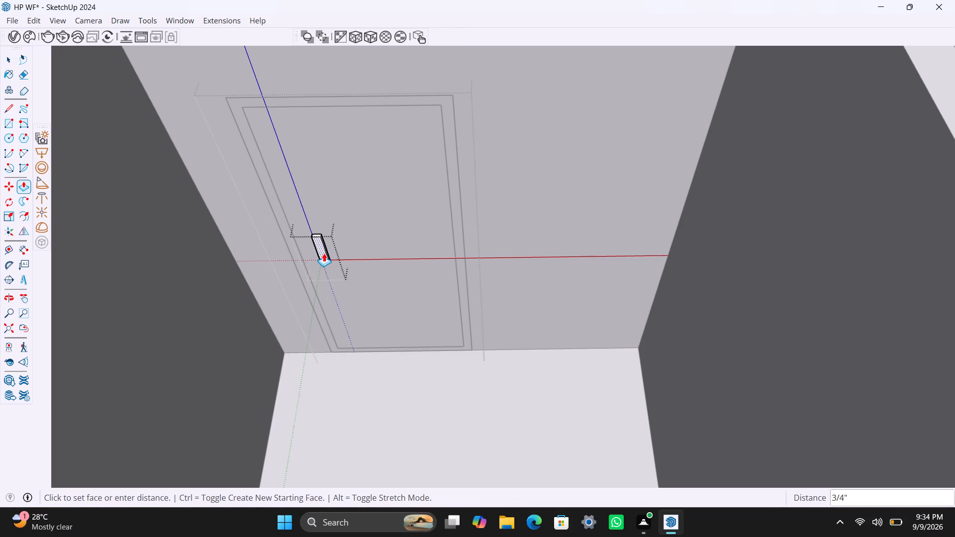
pyautogui.click(324, 253)
pyautogui.press('space')
pyautogui.click(368, 374)
pyautogui.scroll(-15, 500, 235)
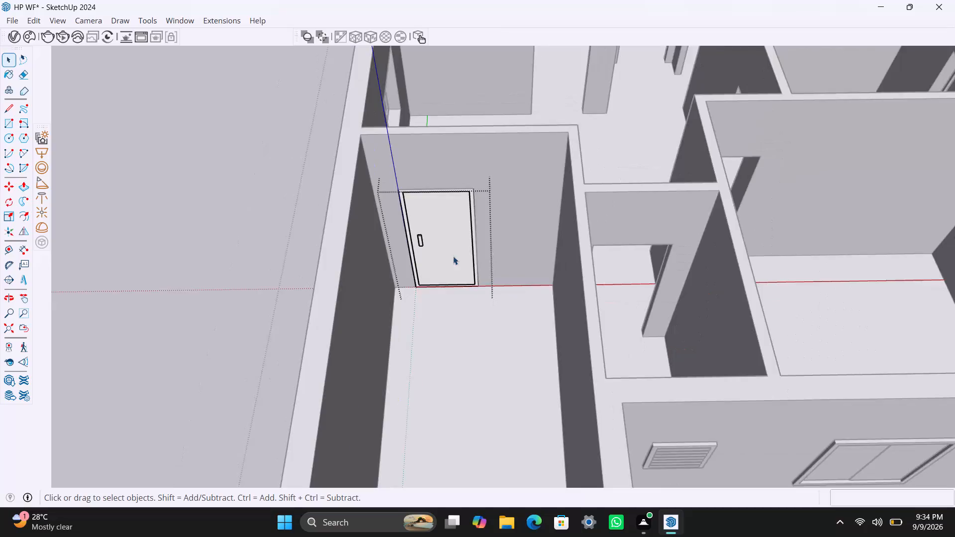
pyautogui.scroll(-6, 453, 256)
pyautogui.keyDown('shift'); pyautogui.moveTo(501, 284); pyautogui.dragTo(471, 446, button='middle'); pyautogui.keyUp('shift')
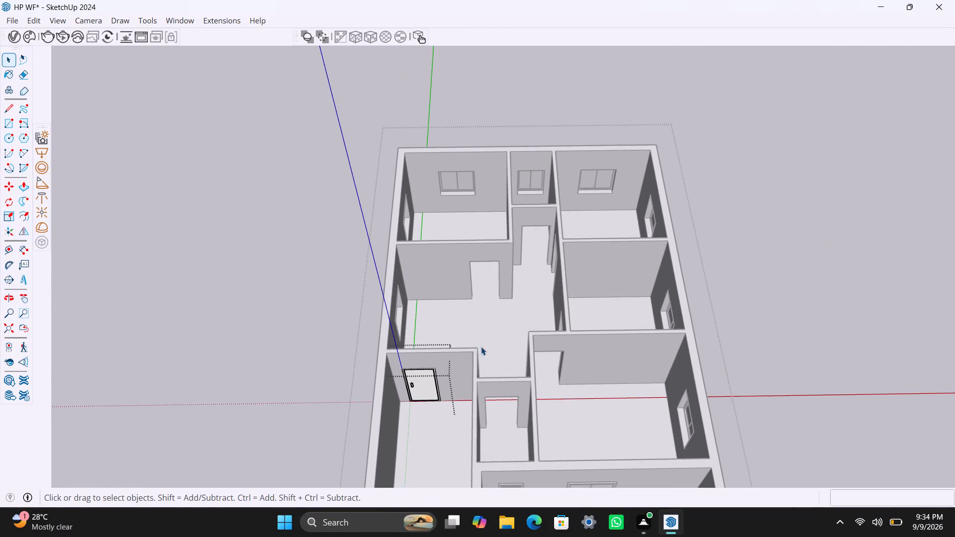
pyautogui.click(488, 304)
# Draw a rectangle filling the doorway between the central living space and the corner room, and group it.
pyautogui.scroll(4, 490, 280)
pyautogui.moveTo(467, 274); pyautogui.dragTo(462, 269, button='middle')
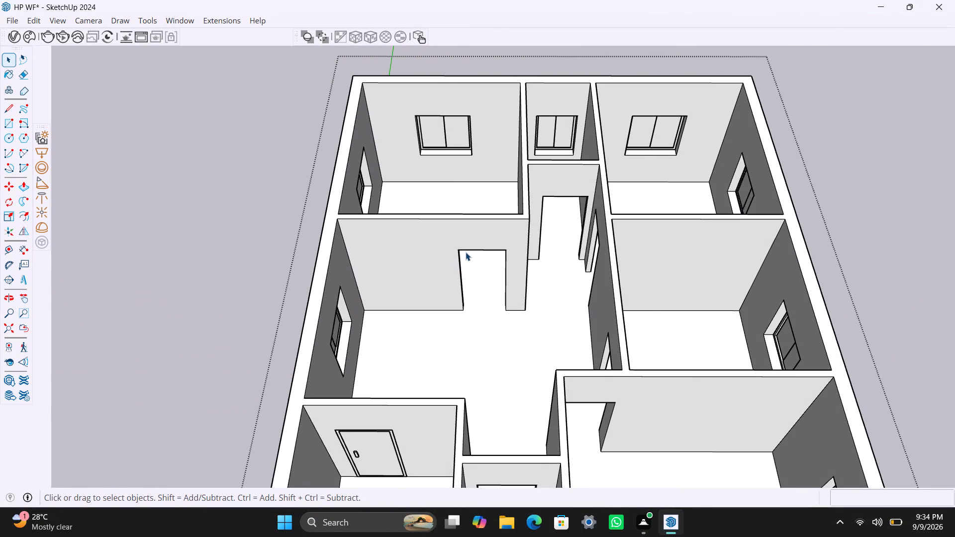
pyautogui.press('r')
pyautogui.click(462, 248)
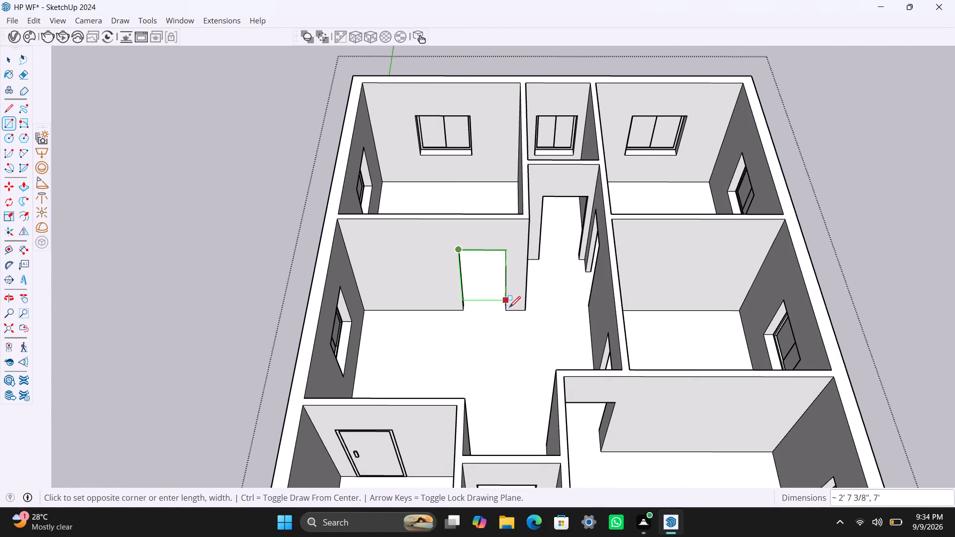
pyautogui.click(509, 310)
pyautogui.press('space')
pyautogui.doubleClick(475, 282)
pyautogui.rightClick(475, 281)
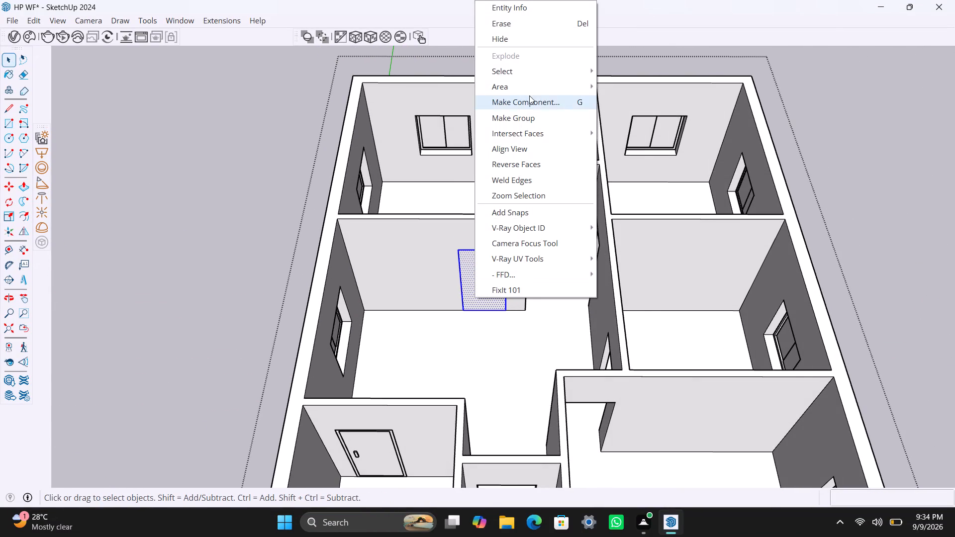
pyautogui.click(528, 116)
# Open the new doorway group, offset the rectangle's edges 2" inward, and delete the inner face to leave a frame.
pyautogui.tripleClick(469, 280)
pyautogui.click(471, 281)
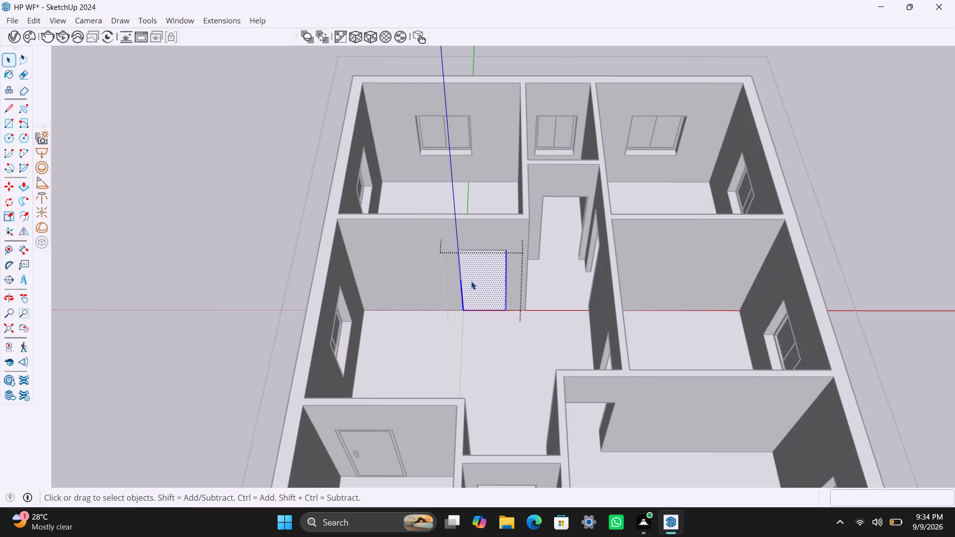
pyautogui.press('f')
pyautogui.click(471, 263)
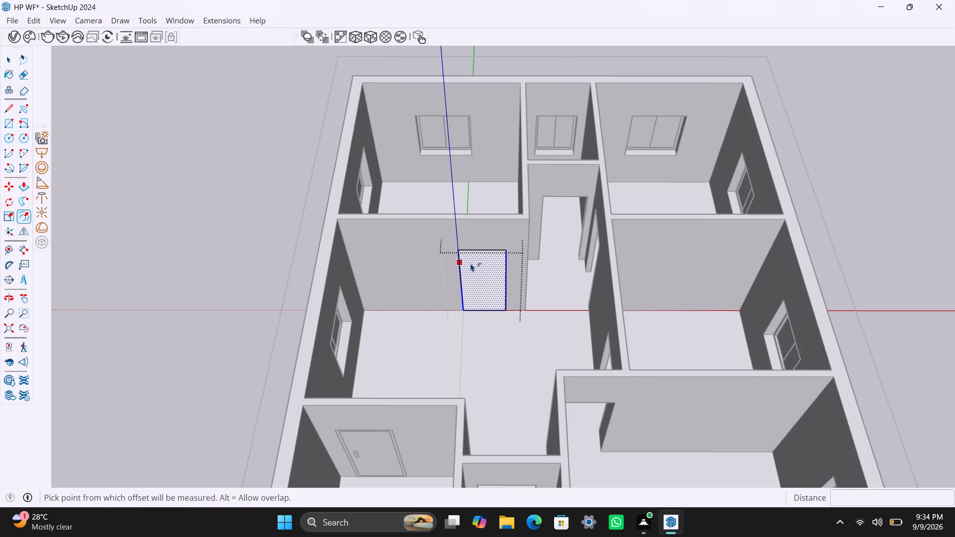
pyautogui.write('2"')
pyautogui.press('Return')
pyautogui.press('space')
pyautogui.click(490, 298)
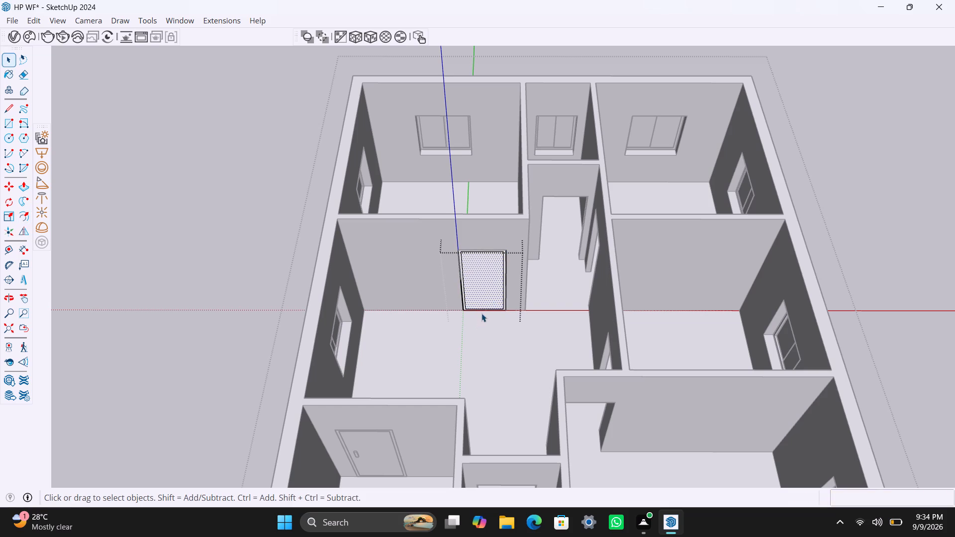
pyautogui.press('Delete')
# Push/pull the new door frame's face 2.5".
pyautogui.scroll(8, 468, 303)
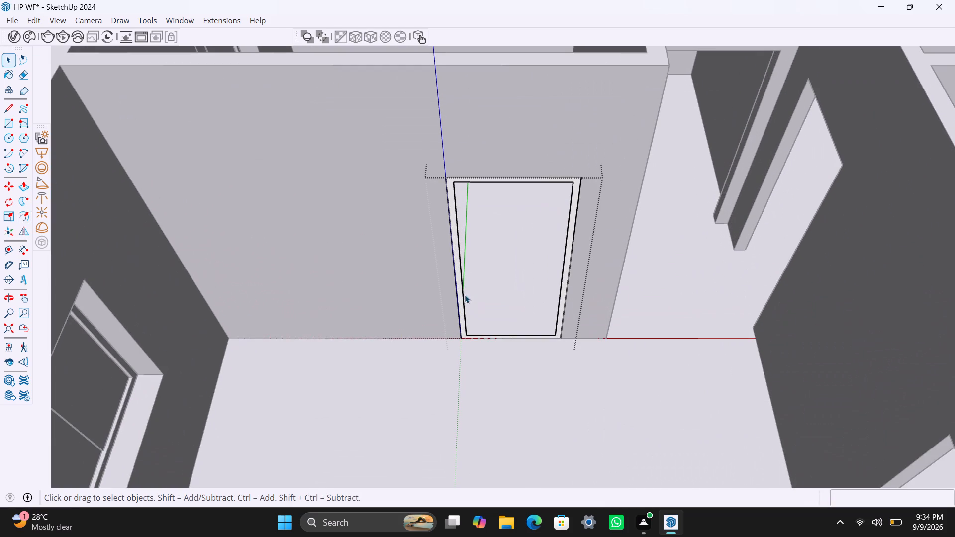
pyautogui.scroll(3, 462, 299)
pyautogui.click(459, 283)
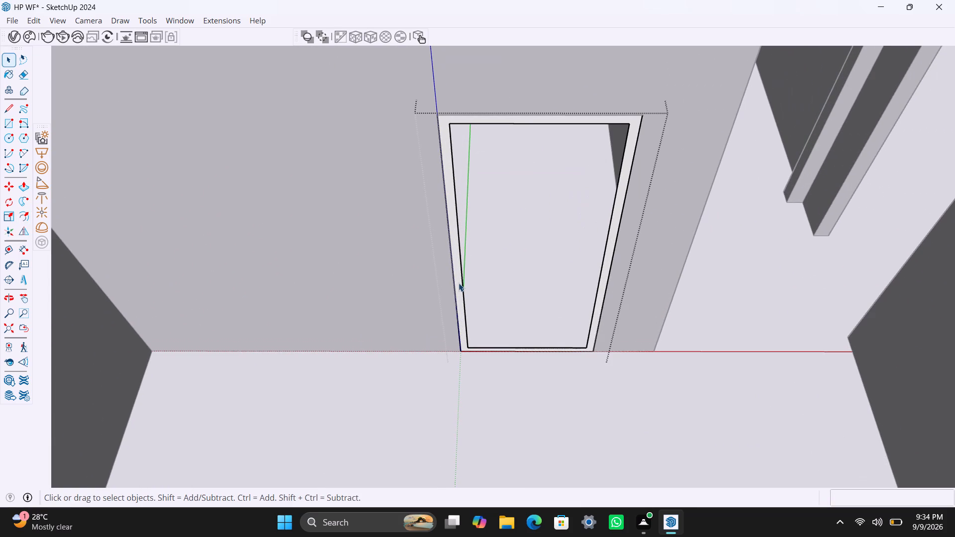
pyautogui.press('p')
pyautogui.click(458, 283)
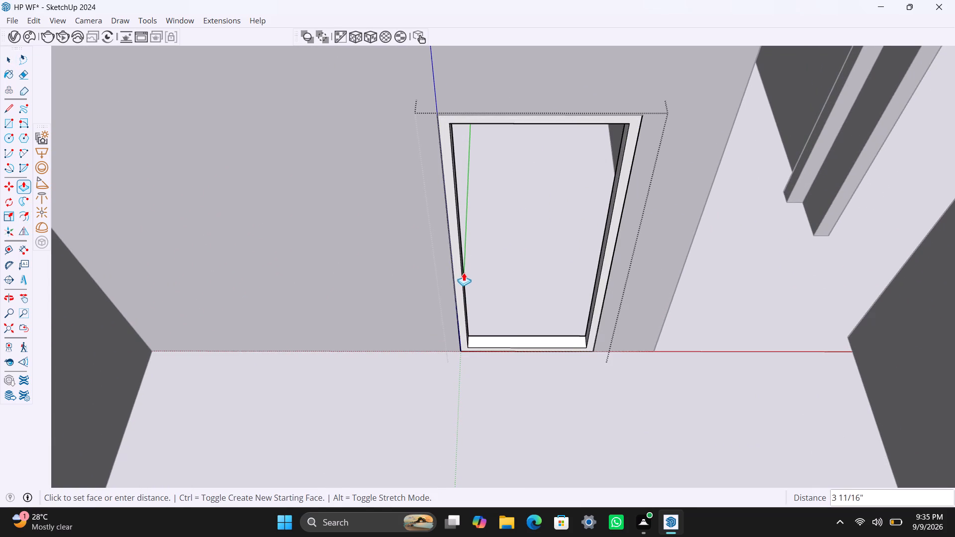
pyautogui.write('2.5"')
pyautogui.press('Return')
pyautogui.press('space')
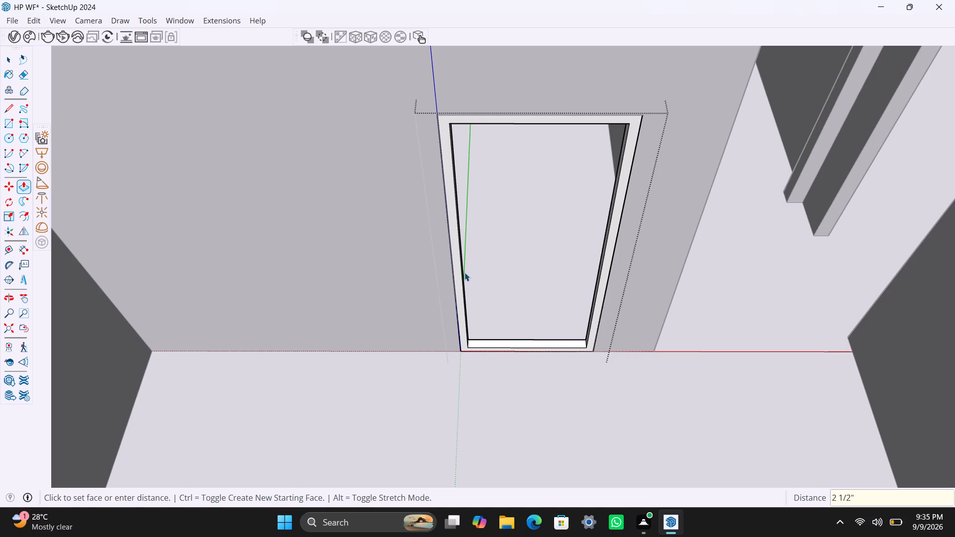
# Draw a rectangle over the new door frame's inner opening, and group it as the door leaf.
pyautogui.press('r')
pyautogui.click(453, 123)
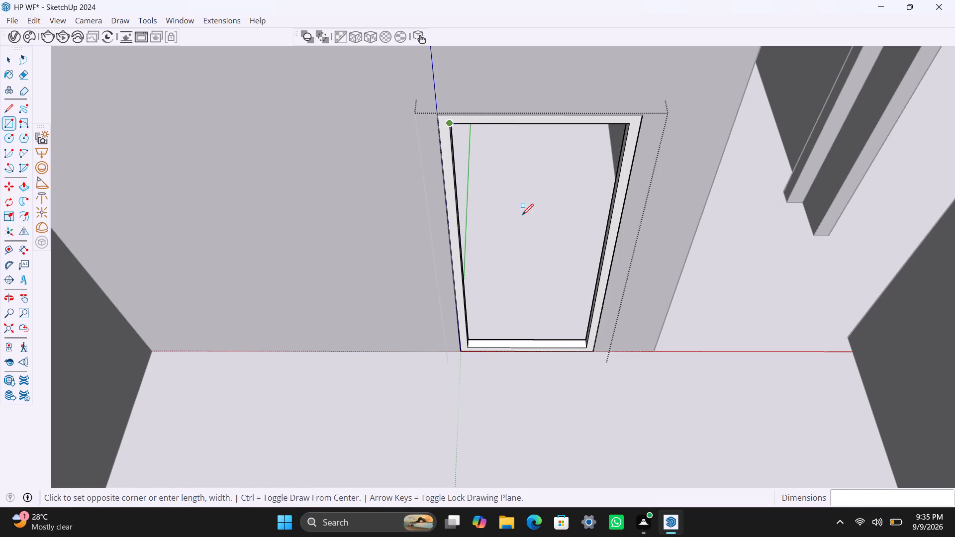
pyautogui.click(585, 345)
pyautogui.press('space')
pyautogui.doubleClick(546, 293)
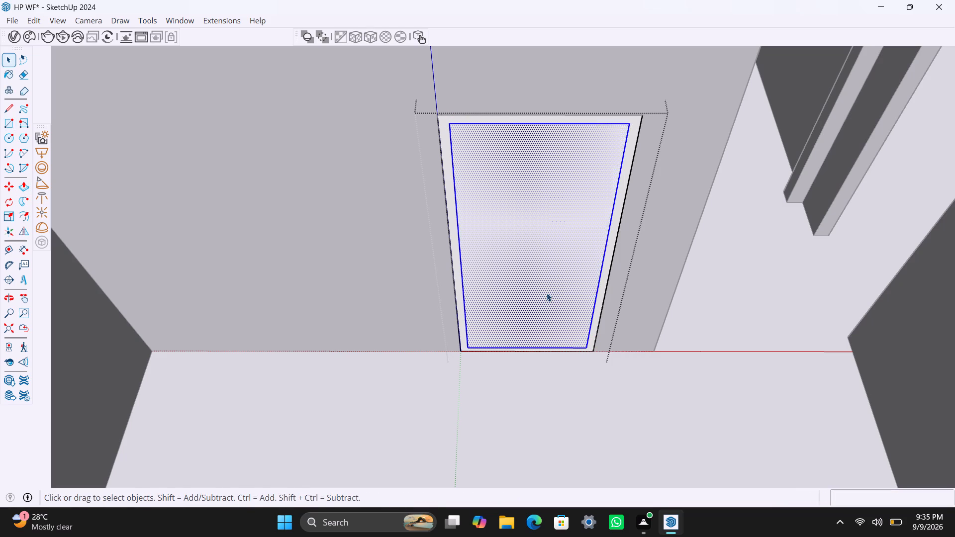
pyautogui.rightClick(548, 292)
pyautogui.click(599, 118)
# Open the new door leaf group and push/pull its face 18 mm thick.
pyautogui.doubleClick(528, 257)
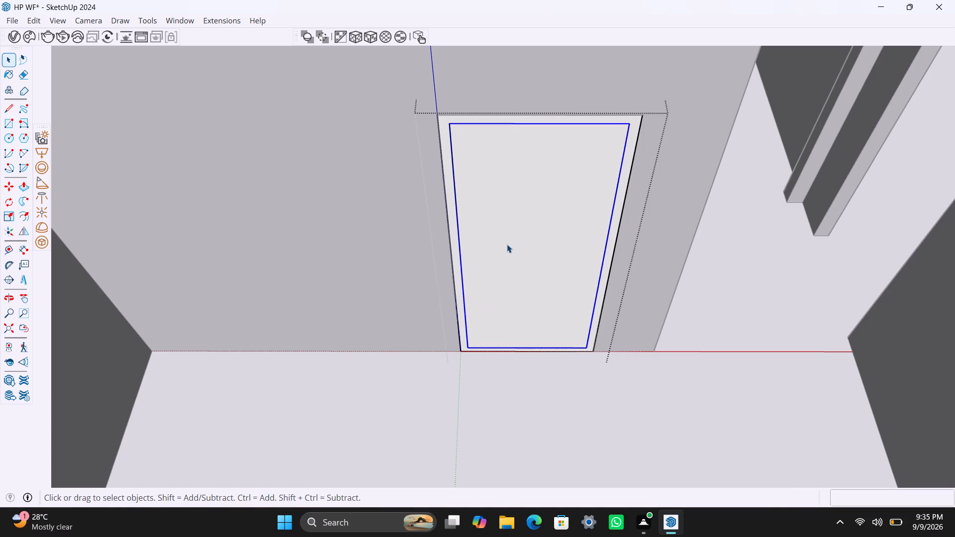
pyautogui.click(502, 241)
pyautogui.click(505, 239)
pyautogui.doubleClick(505, 239)
pyautogui.press('p')
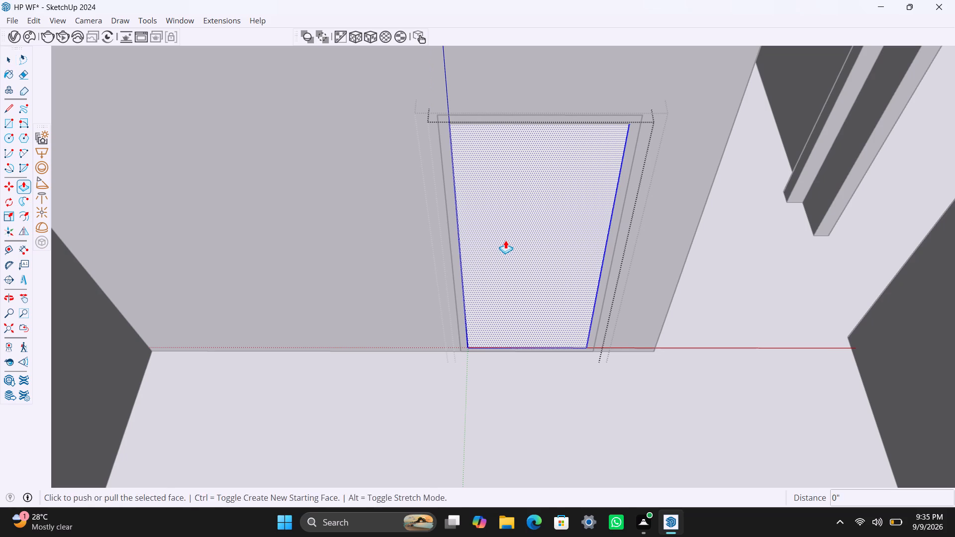
pyautogui.click(505, 240)
pyautogui.write('18MM')
pyautogui.press('Return')
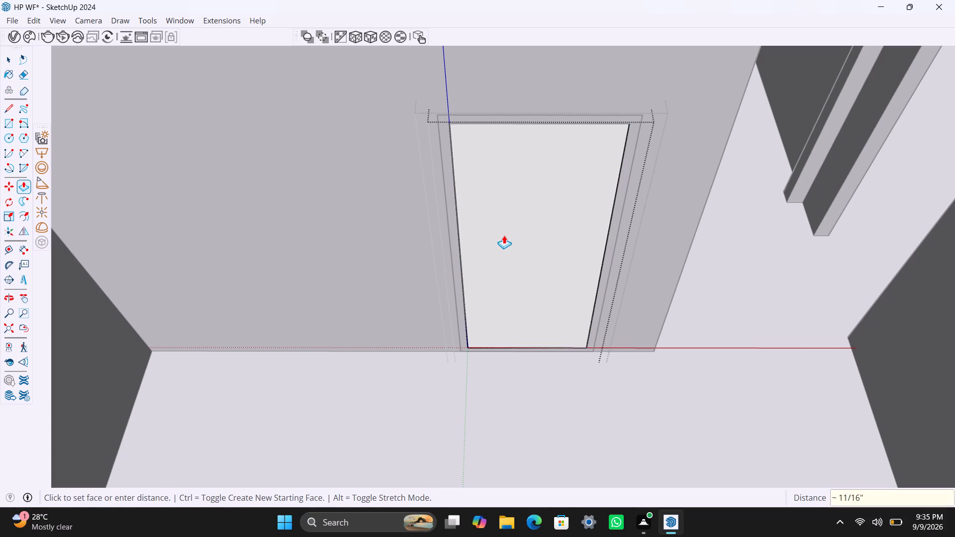
pyautogui.press('space')
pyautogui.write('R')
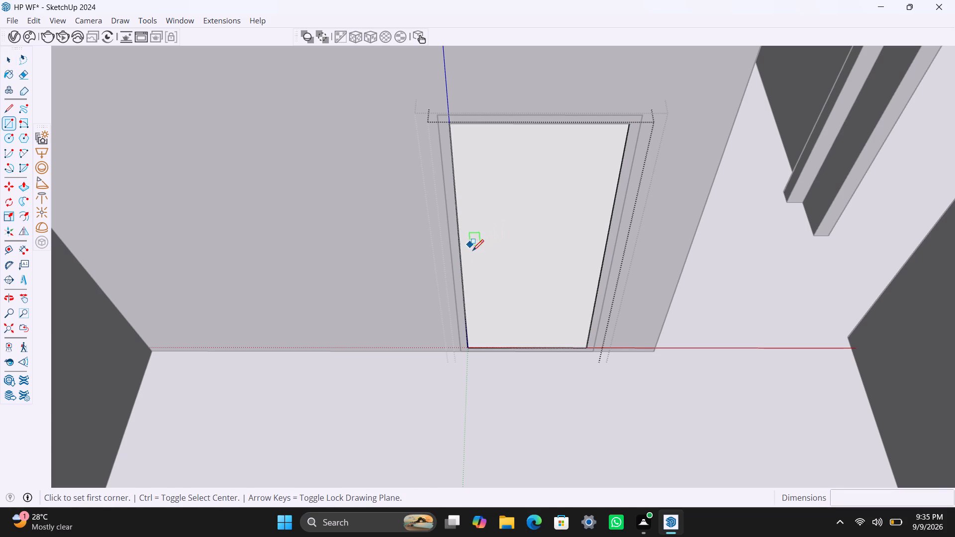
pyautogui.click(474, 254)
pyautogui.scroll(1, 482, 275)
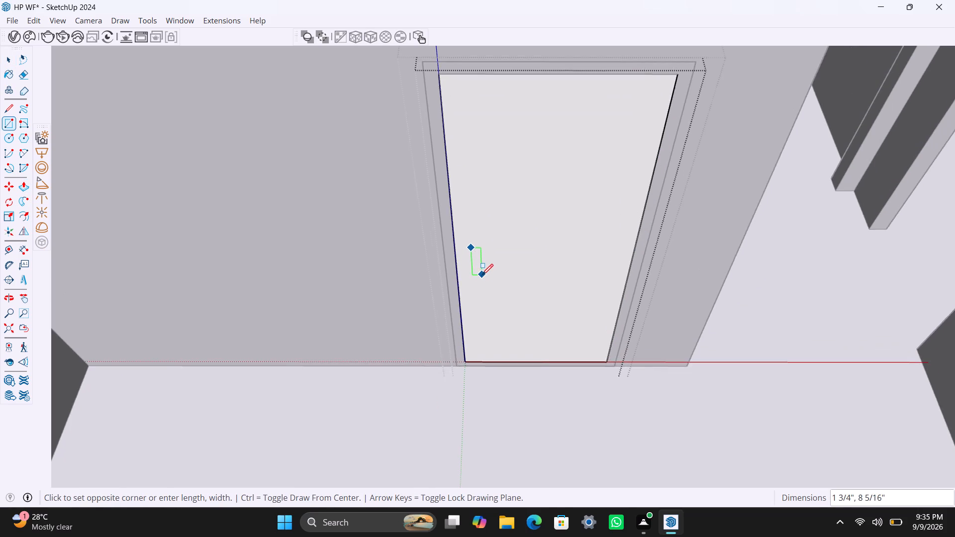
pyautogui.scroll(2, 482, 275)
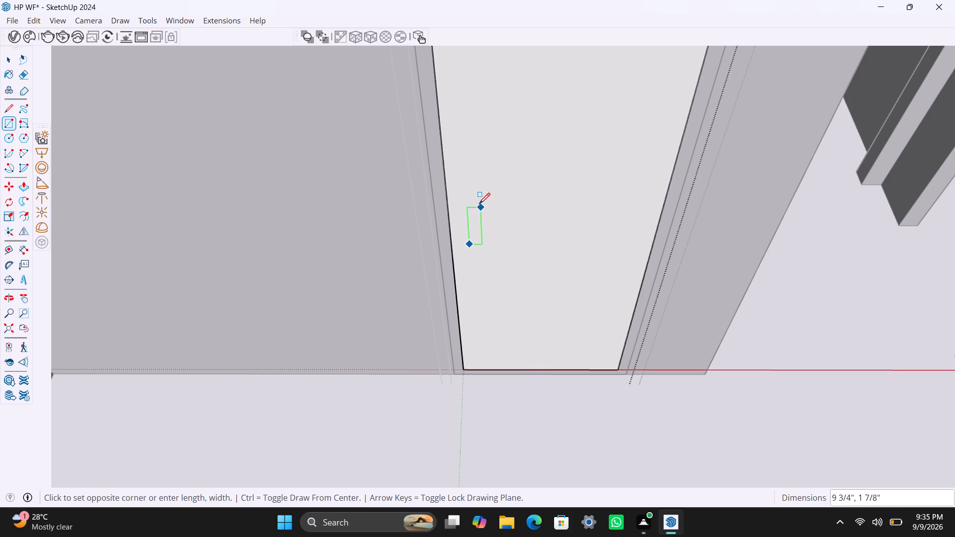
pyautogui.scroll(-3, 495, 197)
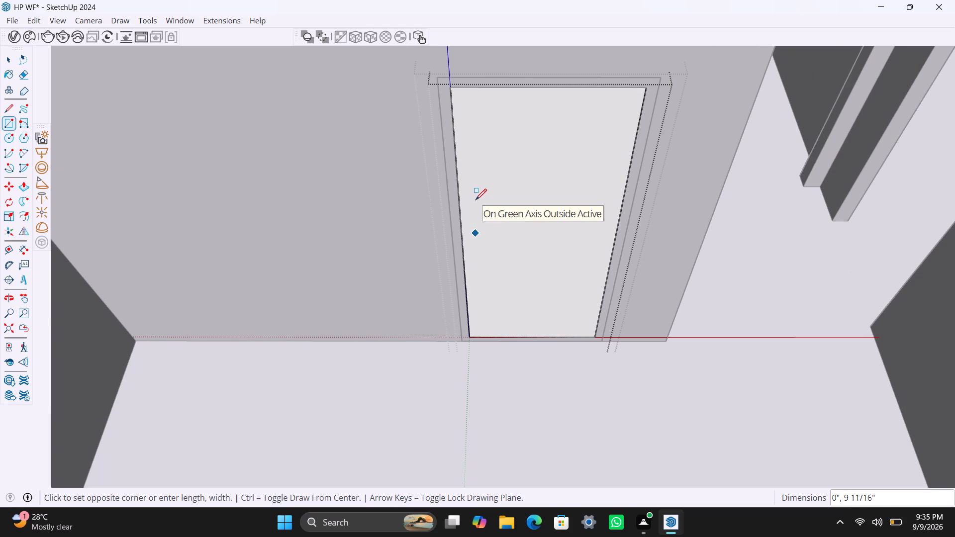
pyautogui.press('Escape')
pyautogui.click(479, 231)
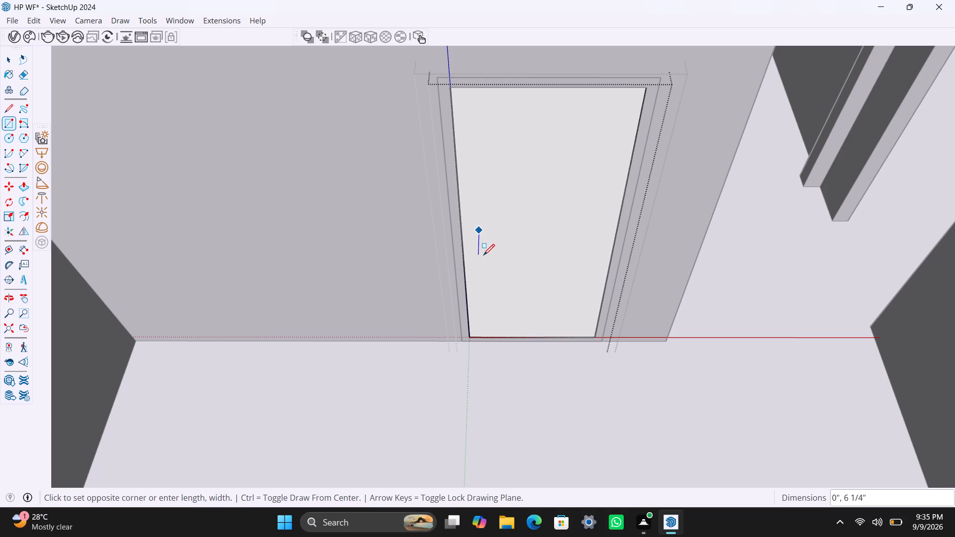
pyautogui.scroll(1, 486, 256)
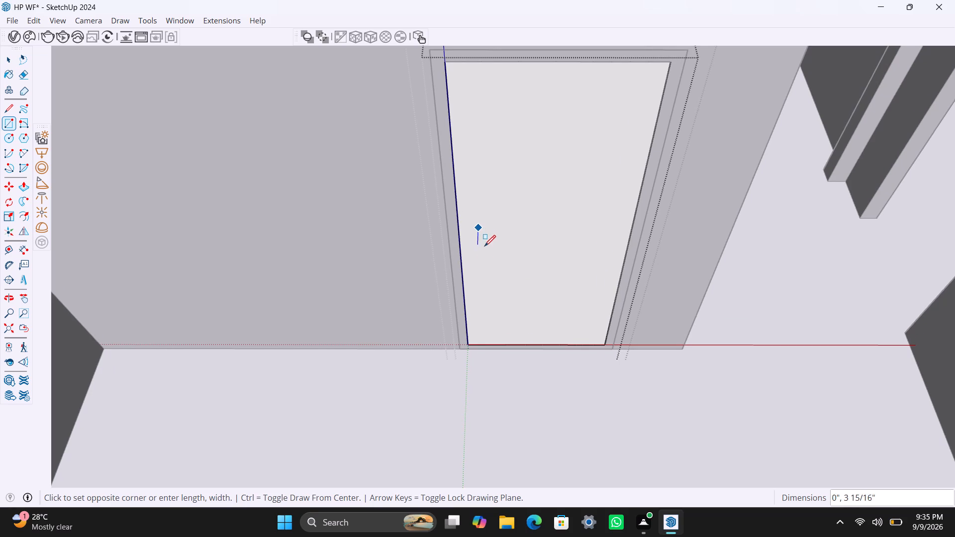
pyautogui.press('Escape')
# Draw an upright handle rectangle about 8 5/8" by 1 3/4" near the door leaf's side edge, and group it.
pyautogui.click(472, 202)
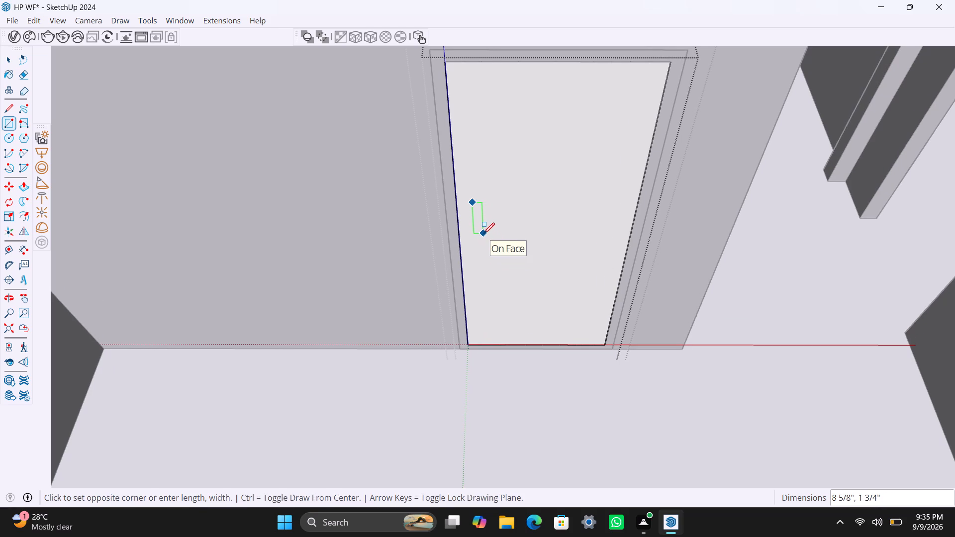
pyautogui.click(483, 232)
pyautogui.press('space')
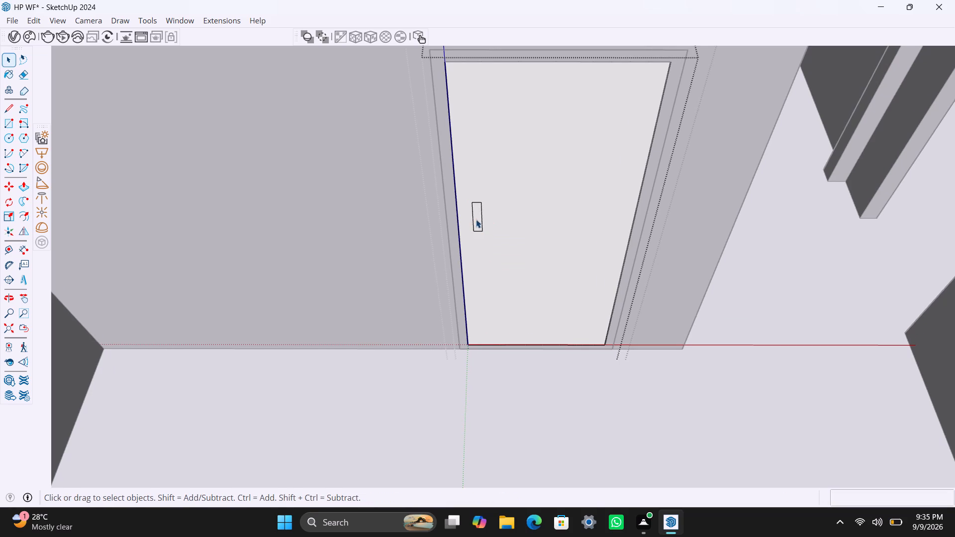
pyautogui.doubleClick(476, 219)
pyautogui.rightClick(474, 216)
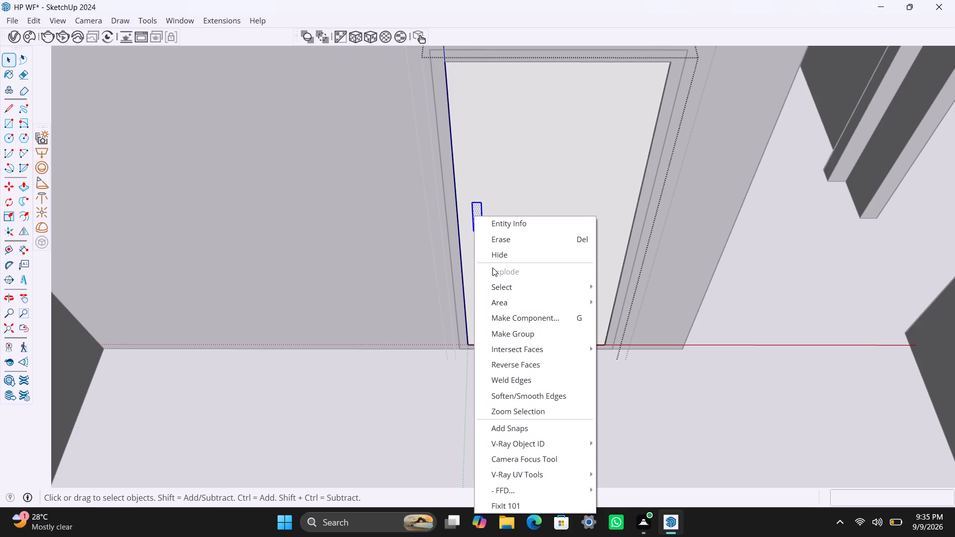
pyautogui.click(513, 340)
# Open the new handle group, push/pull its face slightly outward, and close the handle, leaf and frame groups.
pyautogui.tripleClick(478, 224)
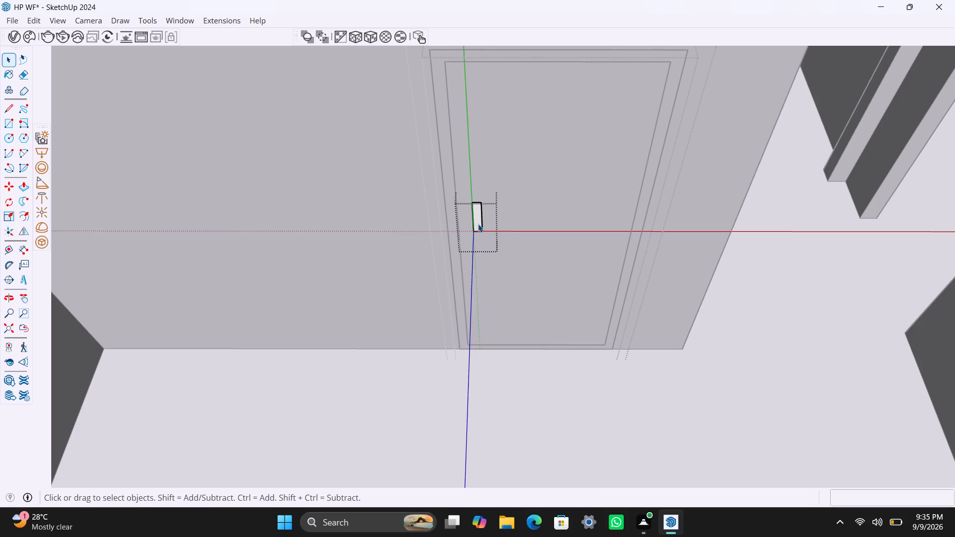
pyautogui.press('p')
pyautogui.click(477, 223)
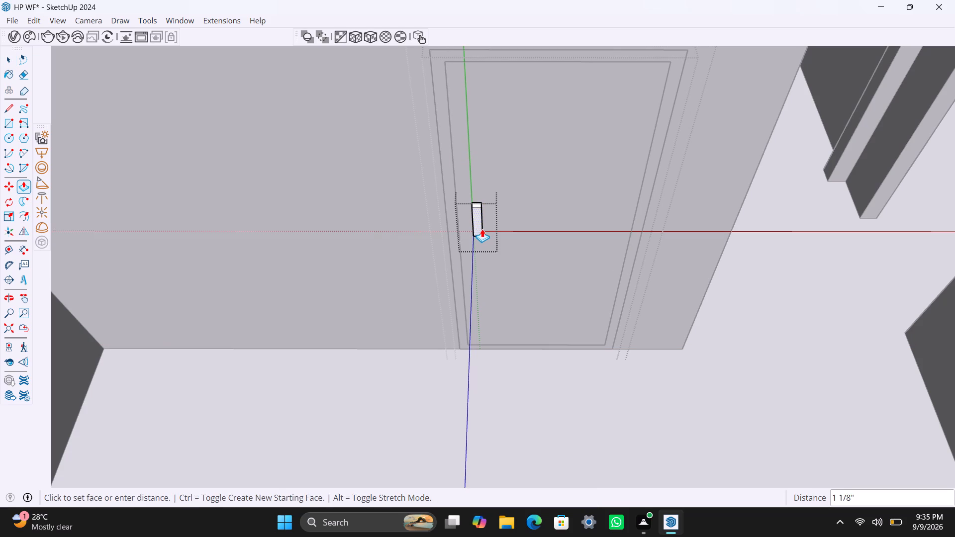
pyautogui.click(483, 226)
pyautogui.press('space')
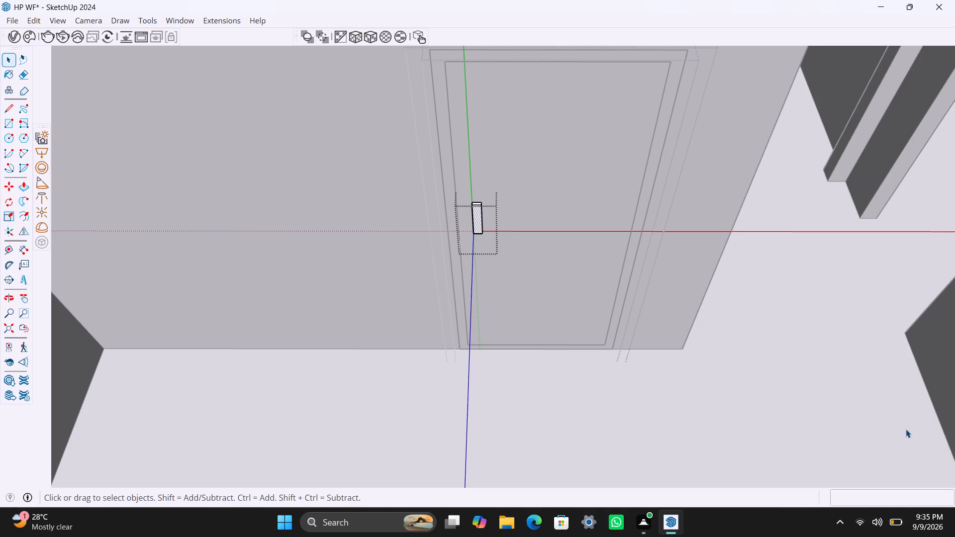
pyautogui.click(737, 420)
pyautogui.scroll(-2, 698, 314)
pyautogui.scroll(-6, 630, 302)
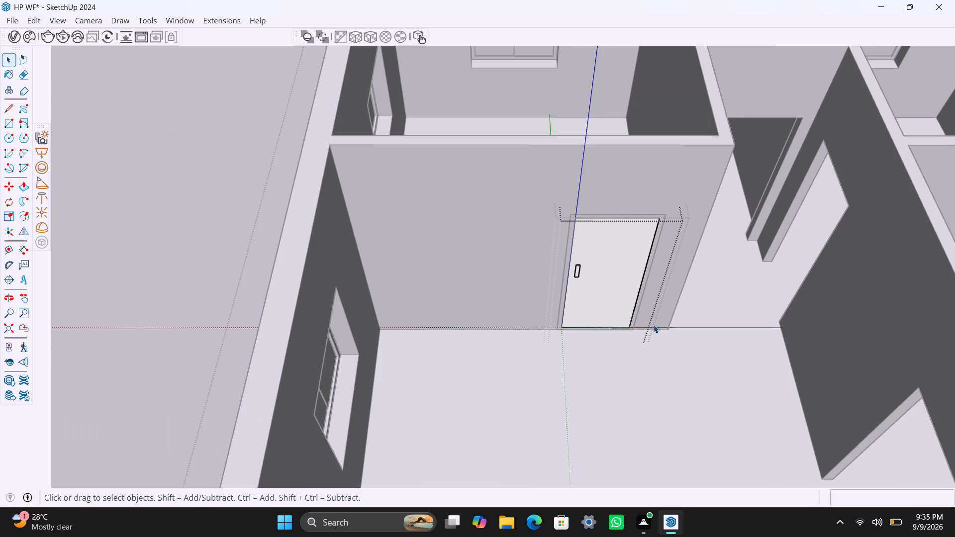
pyautogui.keyDown('shift'); pyautogui.moveTo(654, 330); pyautogui.dragTo(580, 357, button='middle'); pyautogui.keyUp('shift')
pyautogui.click(634, 379)
pyautogui.scroll(-3, 661, 273)
pyautogui.click(627, 369)
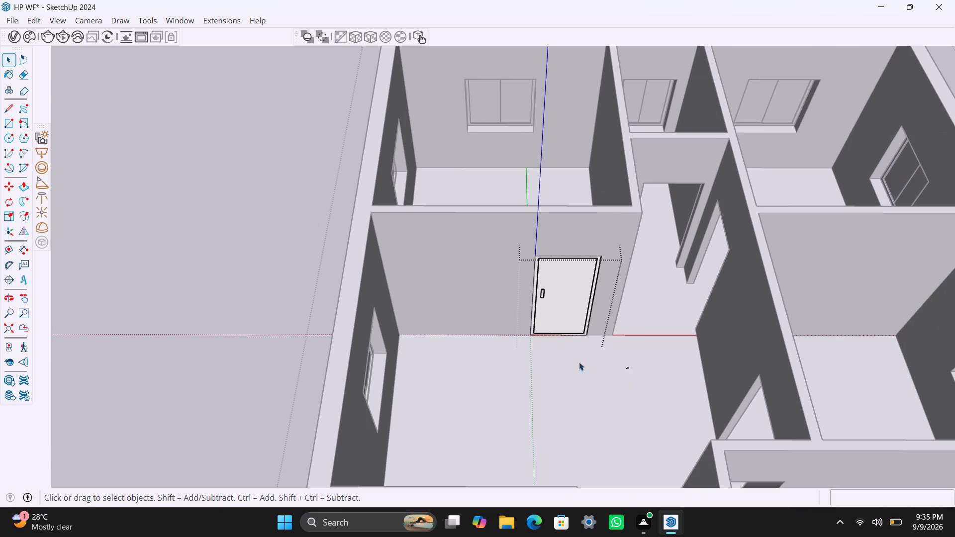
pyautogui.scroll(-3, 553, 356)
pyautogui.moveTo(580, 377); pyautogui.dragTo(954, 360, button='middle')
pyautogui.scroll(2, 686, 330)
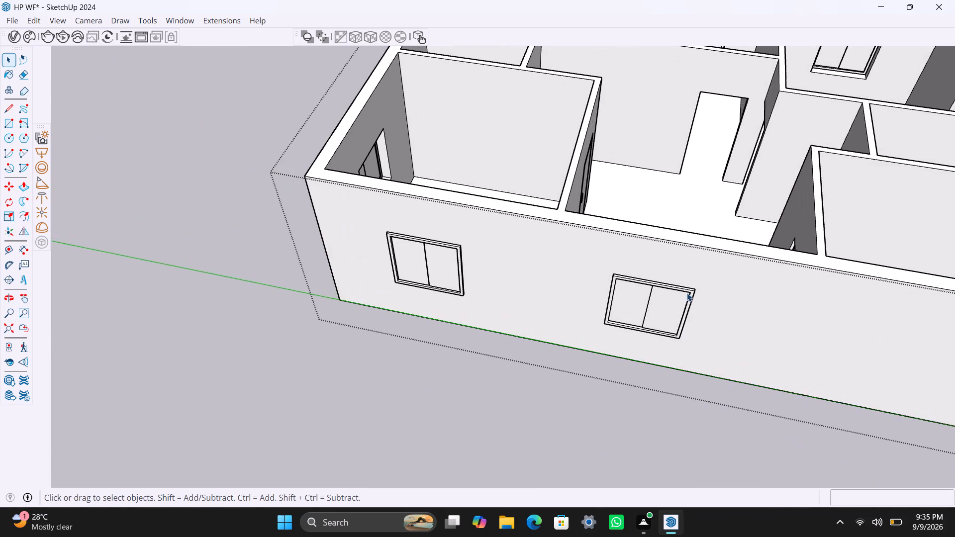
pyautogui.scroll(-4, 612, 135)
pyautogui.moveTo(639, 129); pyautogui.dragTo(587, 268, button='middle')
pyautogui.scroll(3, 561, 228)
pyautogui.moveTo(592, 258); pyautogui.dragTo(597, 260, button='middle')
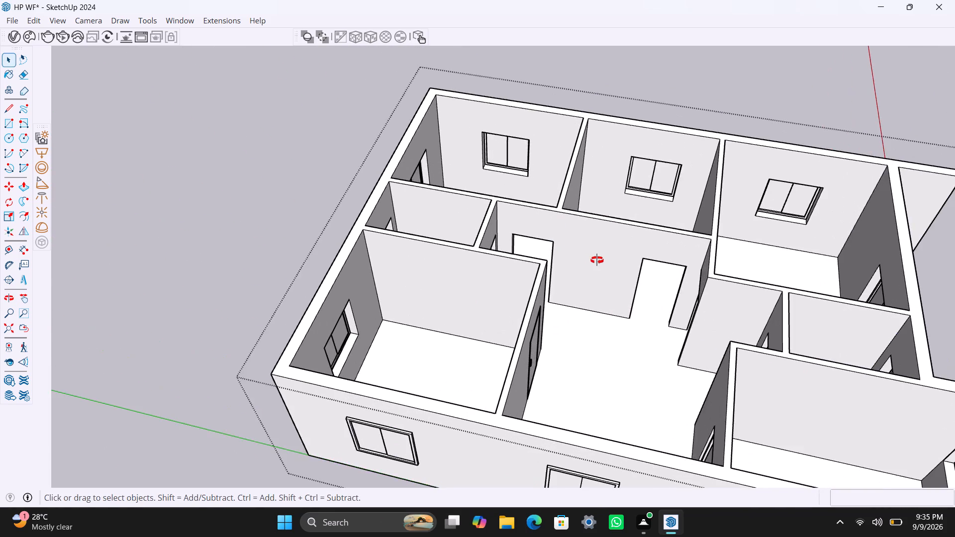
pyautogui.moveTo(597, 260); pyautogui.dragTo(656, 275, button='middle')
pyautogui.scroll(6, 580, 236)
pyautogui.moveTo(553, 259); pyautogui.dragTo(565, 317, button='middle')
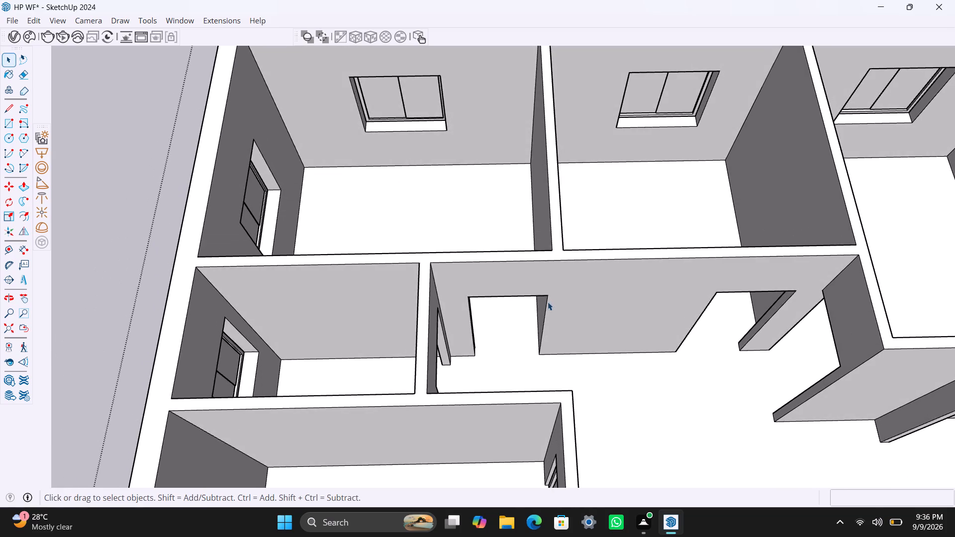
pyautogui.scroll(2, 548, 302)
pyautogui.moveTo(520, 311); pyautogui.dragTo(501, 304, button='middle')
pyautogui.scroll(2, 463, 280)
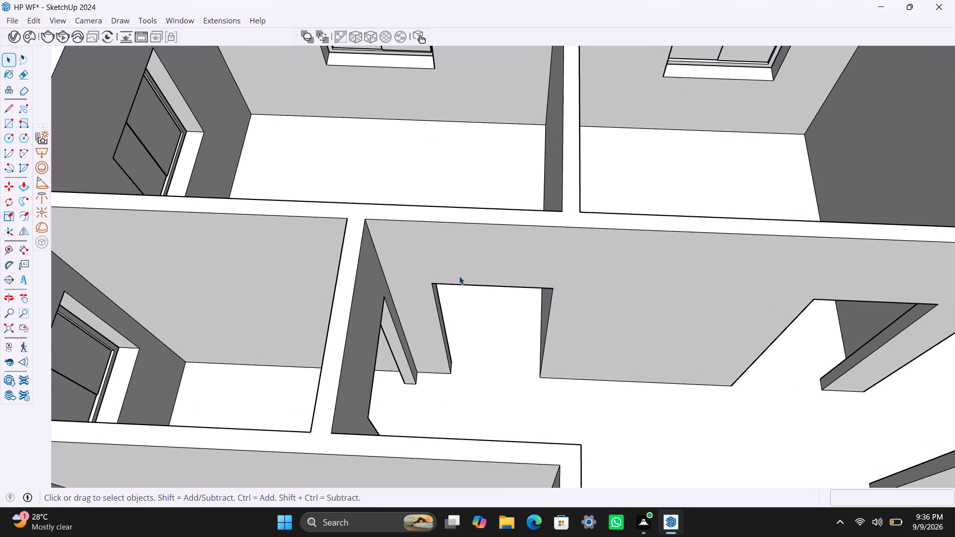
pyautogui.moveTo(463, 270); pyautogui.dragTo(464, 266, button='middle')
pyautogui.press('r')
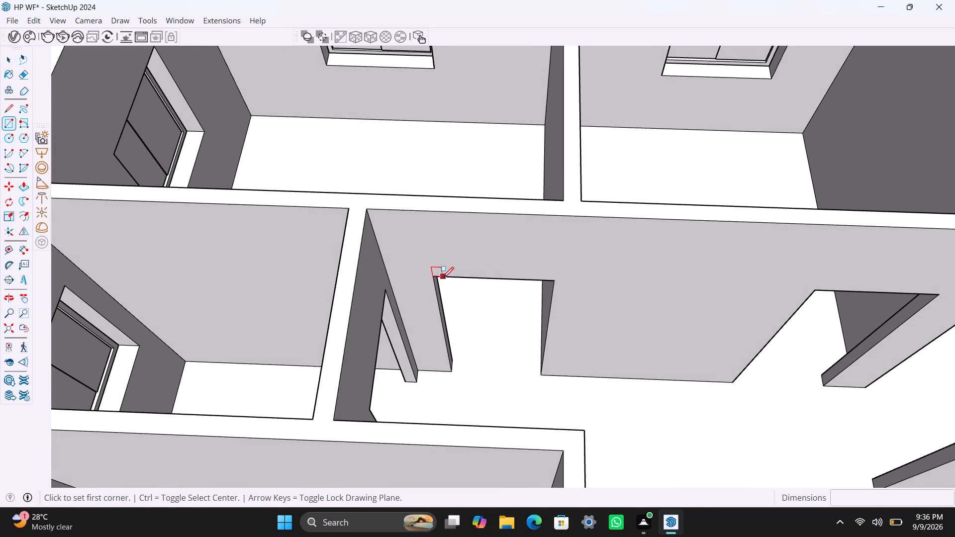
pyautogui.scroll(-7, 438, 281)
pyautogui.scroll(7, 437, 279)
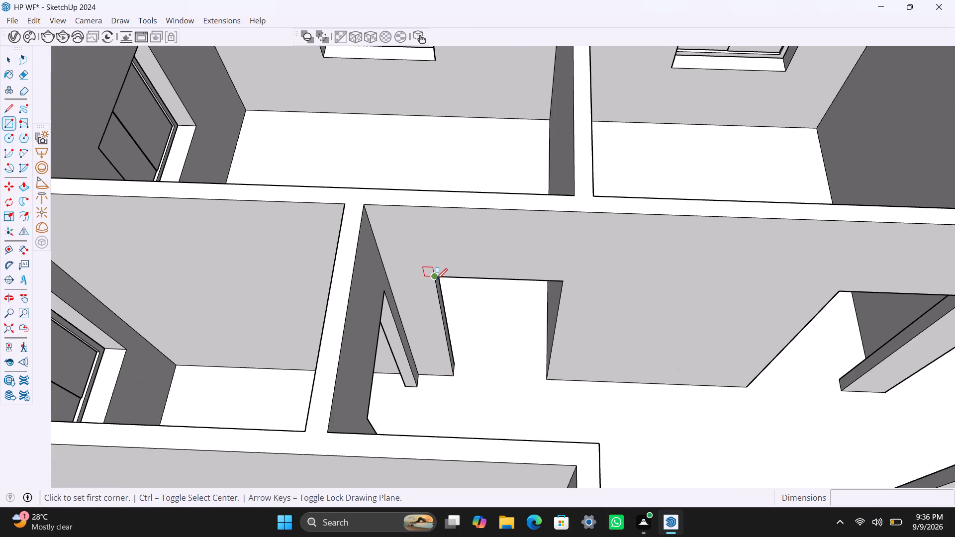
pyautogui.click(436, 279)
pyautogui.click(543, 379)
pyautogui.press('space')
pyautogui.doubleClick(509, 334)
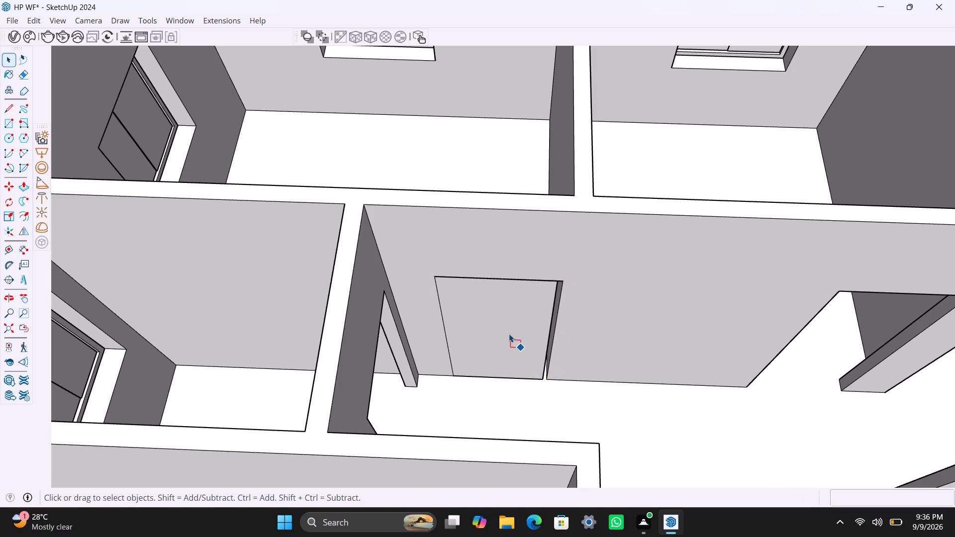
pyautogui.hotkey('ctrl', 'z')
# Draw a rectangle over the doorway at the corner end of the central hall's long wall, and group it.
pyautogui.press('r')
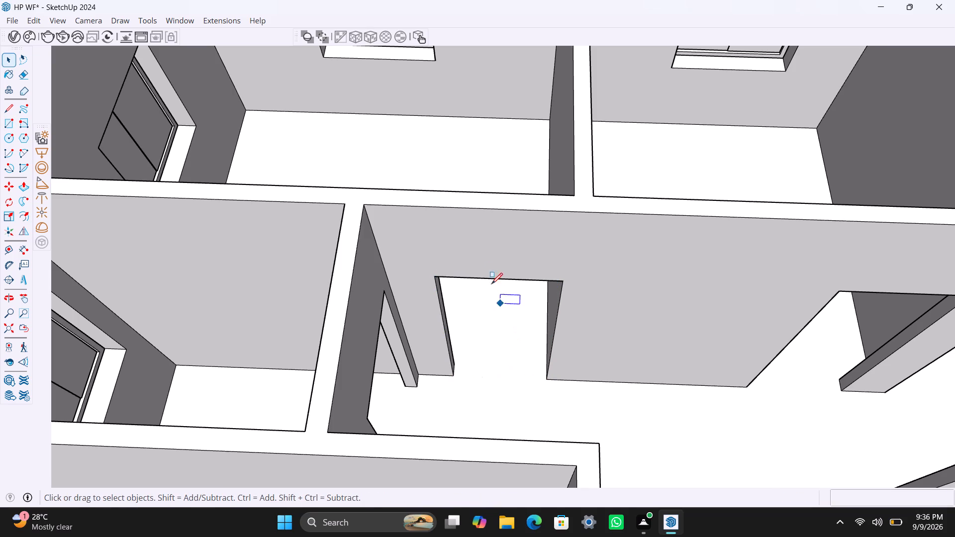
pyautogui.click(438, 279)
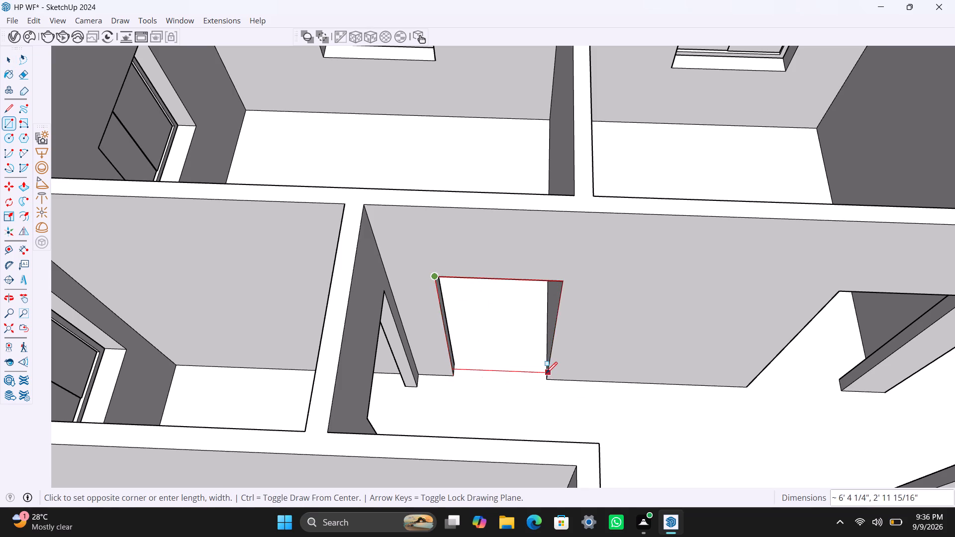
pyautogui.click(546, 379)
pyautogui.press('space')
pyautogui.doubleClick(518, 325)
pyautogui.rightClick(518, 325)
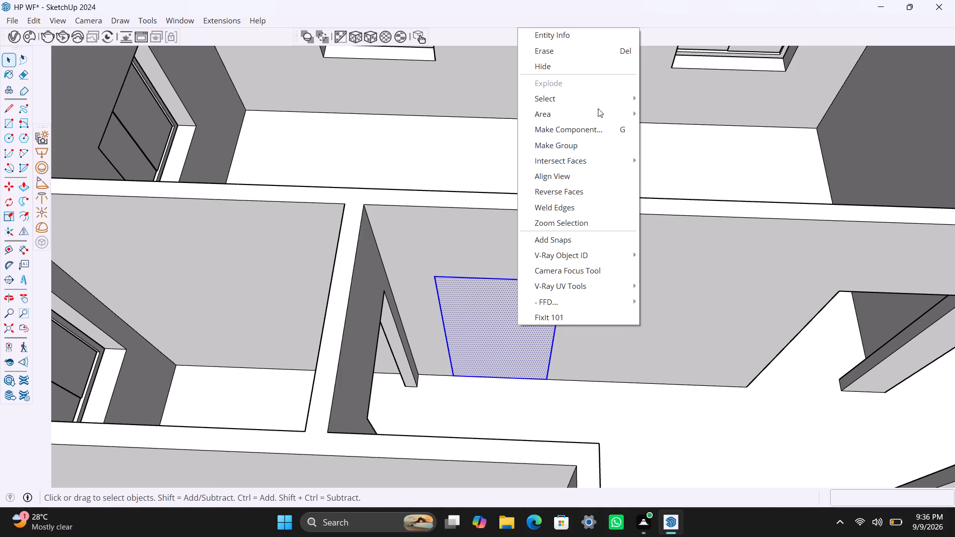
pyautogui.click(588, 143)
# Open the new rectangle's group, offset its outline 2" inward, and delete the inner face to leave a frame.
pyautogui.tripleClick(485, 319)
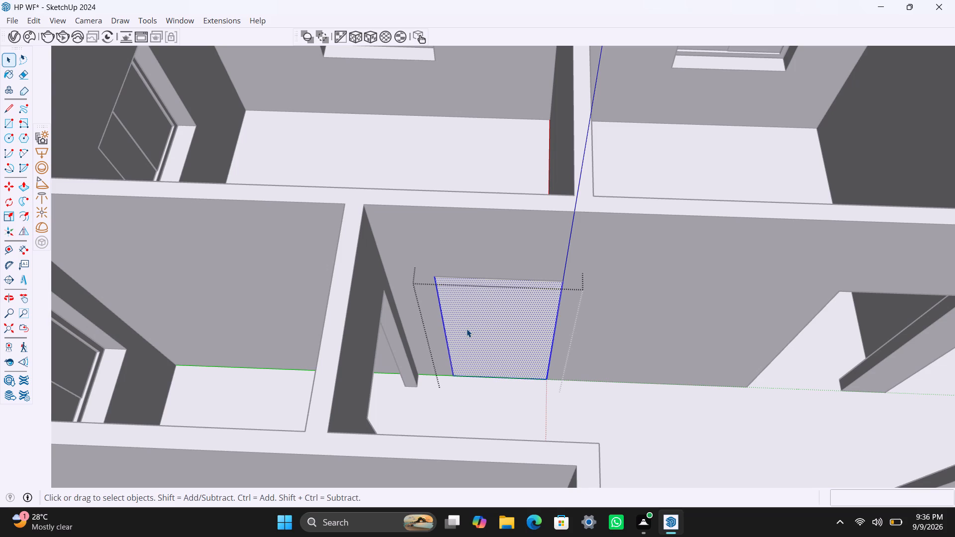
pyautogui.press('f')
pyautogui.click(458, 314)
pyautogui.write('2"')
pyautogui.press('Return')
pyautogui.press('space')
pyautogui.click(471, 322)
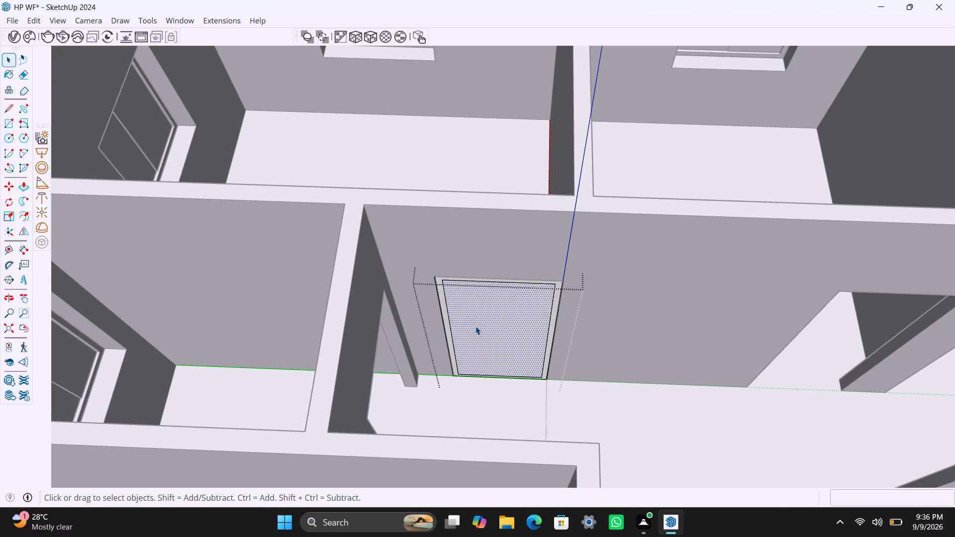
pyautogui.press('Delete')
# Push/pull the door frame's face 2.5" thick.
pyautogui.scroll(4, 461, 354)
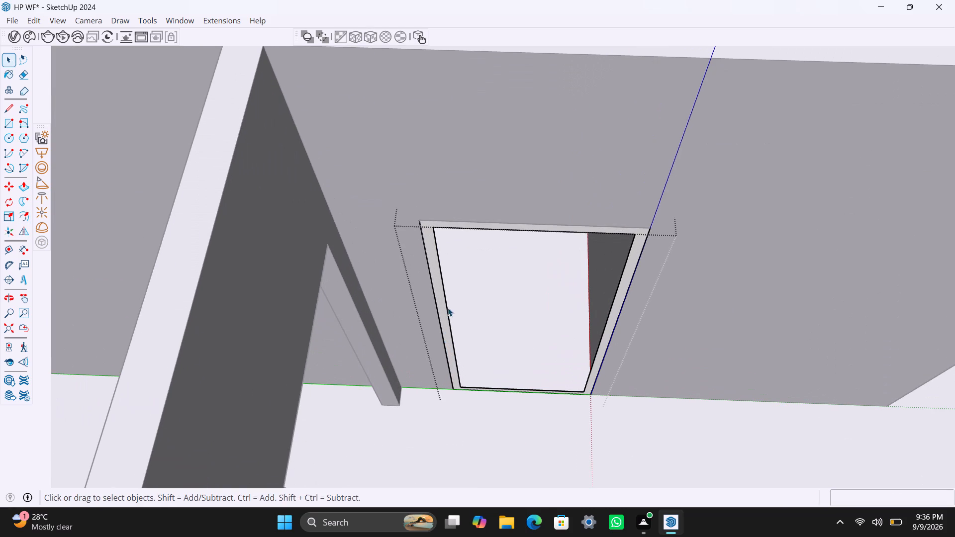
pyautogui.click(448, 308)
pyautogui.click(441, 295)
pyautogui.press('p')
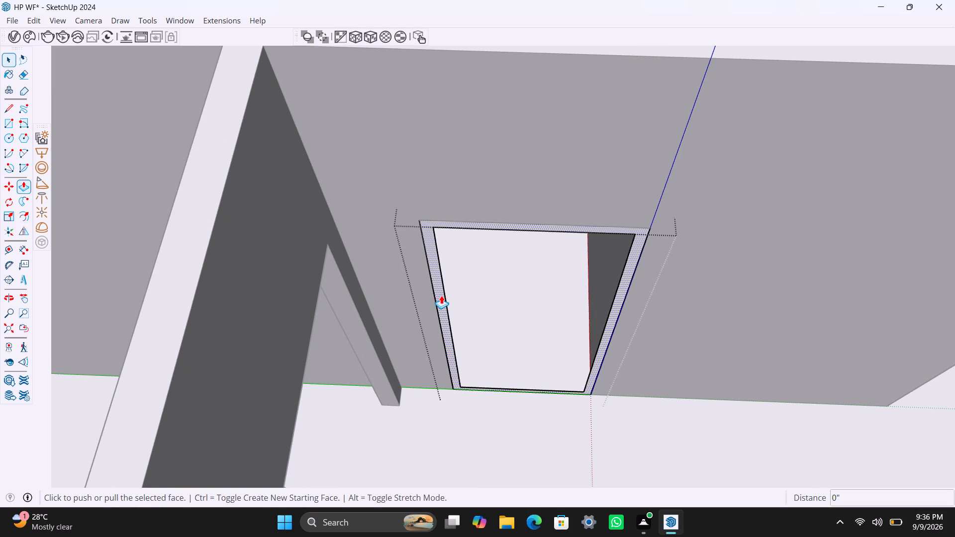
pyautogui.click(441, 295)
pyautogui.press('2')
pyautogui.write('.5"')
pyautogui.press('Return')
pyautogui.press('space')
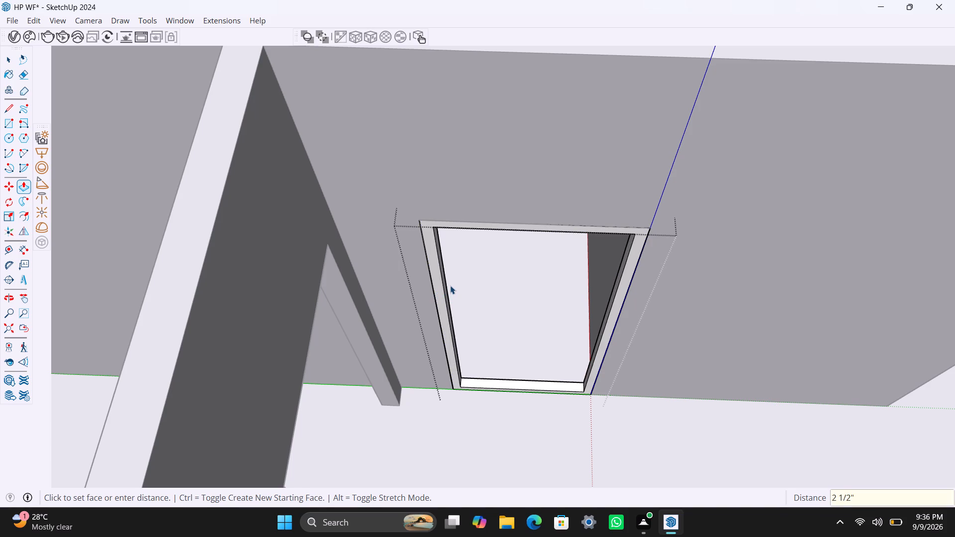
# Draw a rectangle over the new frame's inner opening, and group it as the door leaf.
pyautogui.press('r')
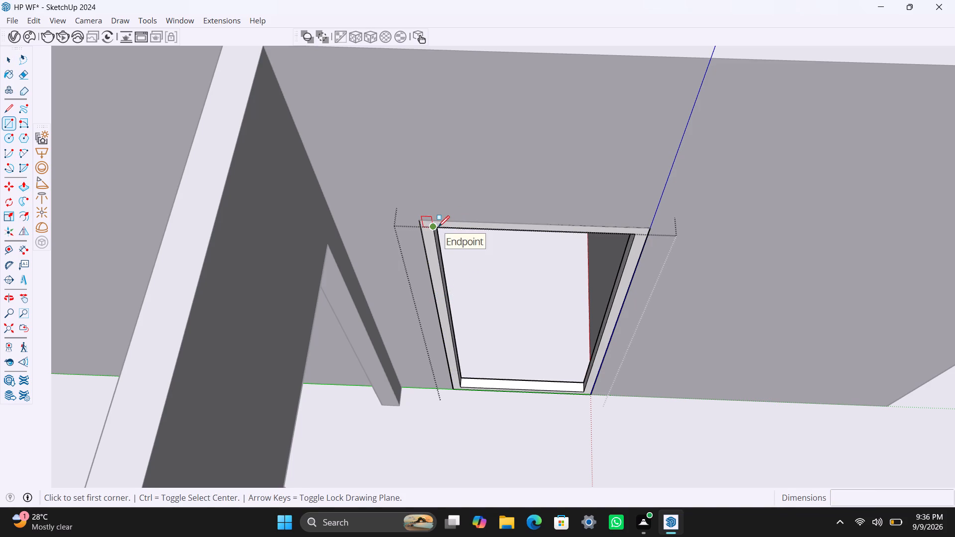
pyautogui.click(438, 227)
pyautogui.click(581, 389)
pyautogui.press('space')
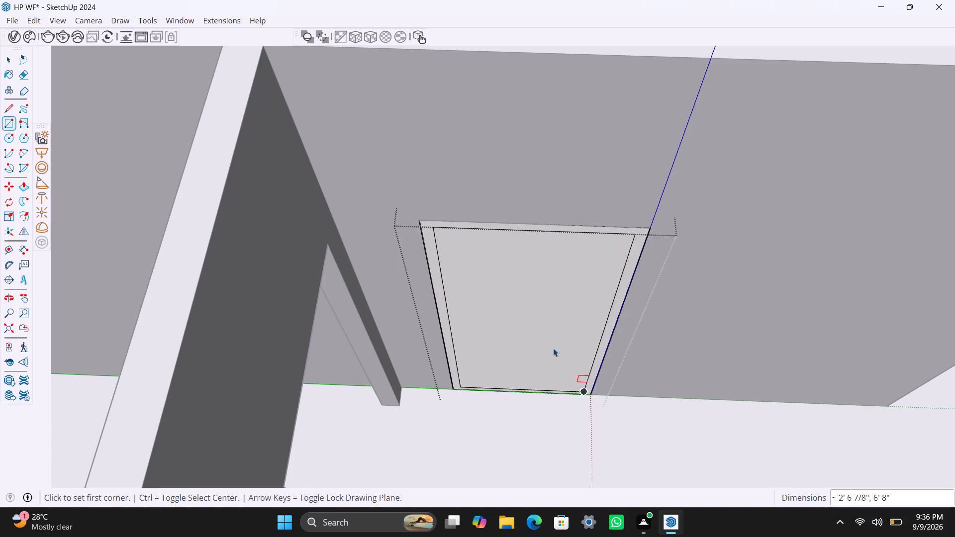
pyautogui.doubleClick(544, 340)
pyautogui.rightClick(544, 339)
pyautogui.click(577, 157)
# Open the new door leaf group and push/pull its face 18 mm thick.
pyautogui.doubleClick(568, 326)
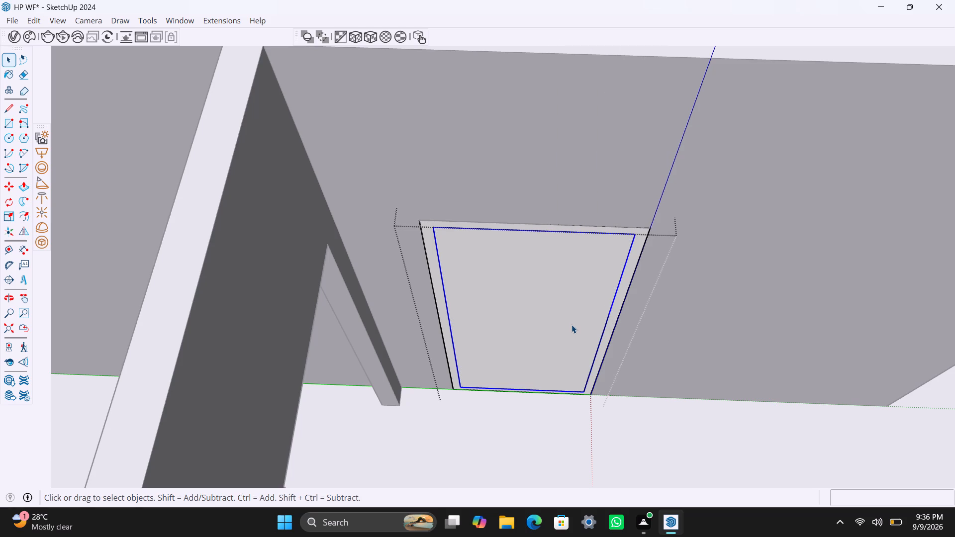
pyautogui.tripleClick(574, 325)
pyautogui.click(576, 323)
pyautogui.press('p')
pyautogui.click(577, 322)
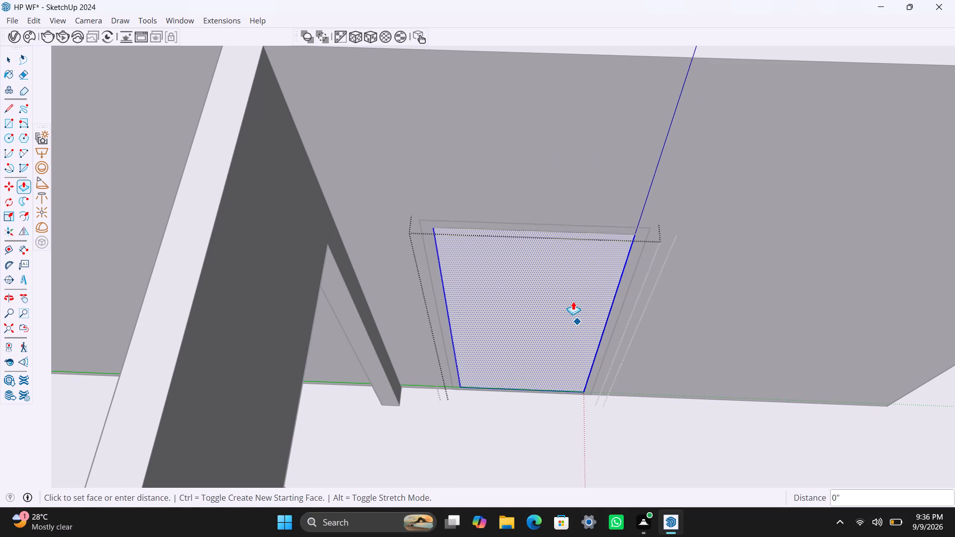
pyautogui.write('18MM')
pyautogui.press('Return')
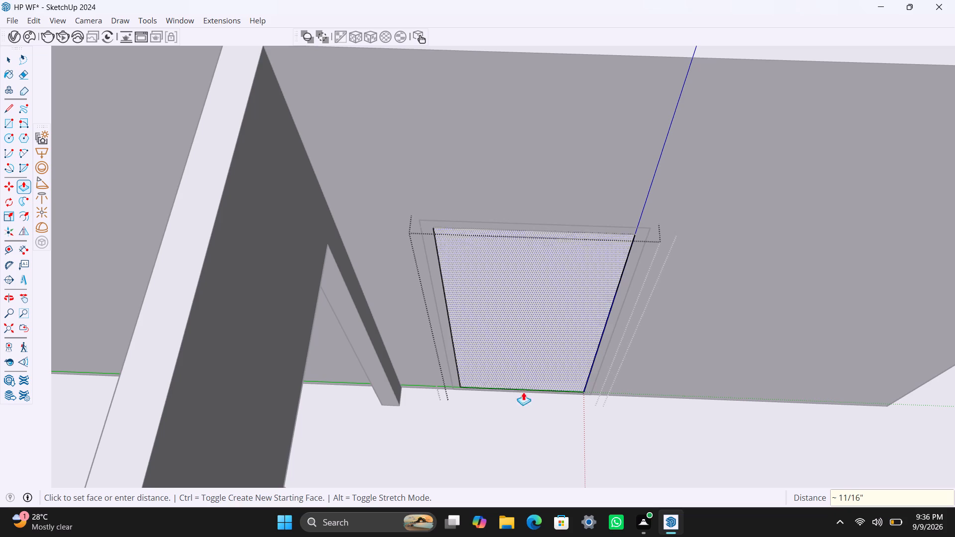
# Draw a small upright handle rectangle near the door leaf's side edge, and group it.
pyautogui.press('r')
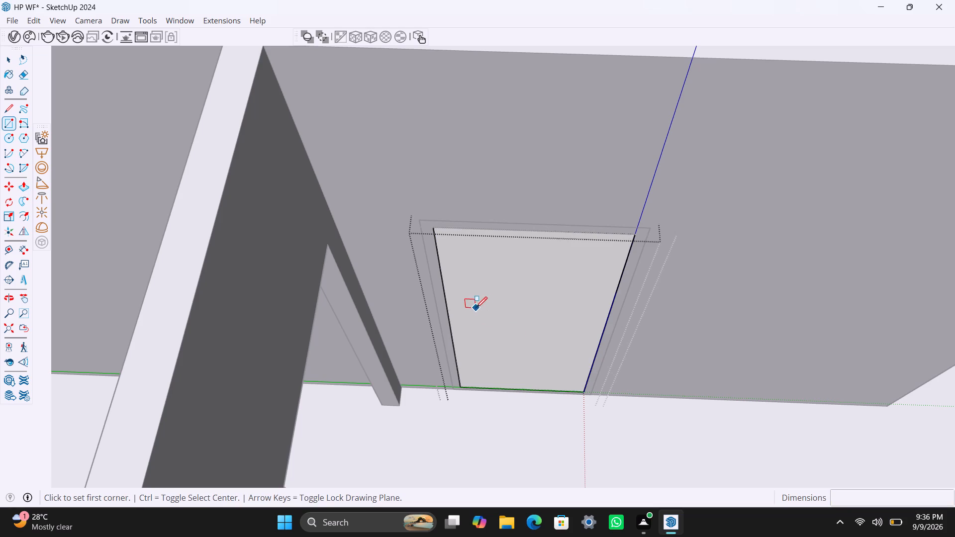
pyautogui.scroll(1, 464, 320)
pyautogui.moveTo(464, 315); pyautogui.dragTo(476, 272, button='middle')
pyautogui.scroll(2, 479, 319)
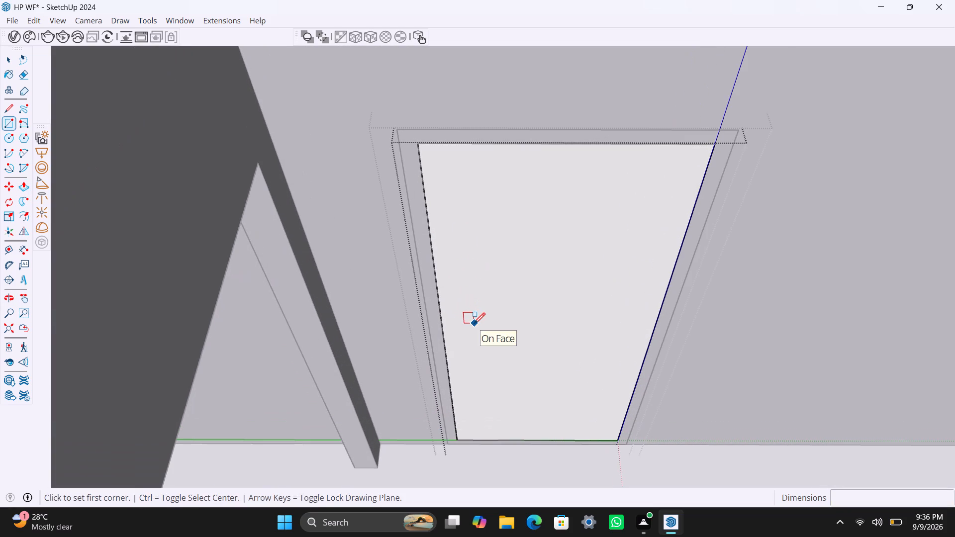
pyautogui.click(469, 323)
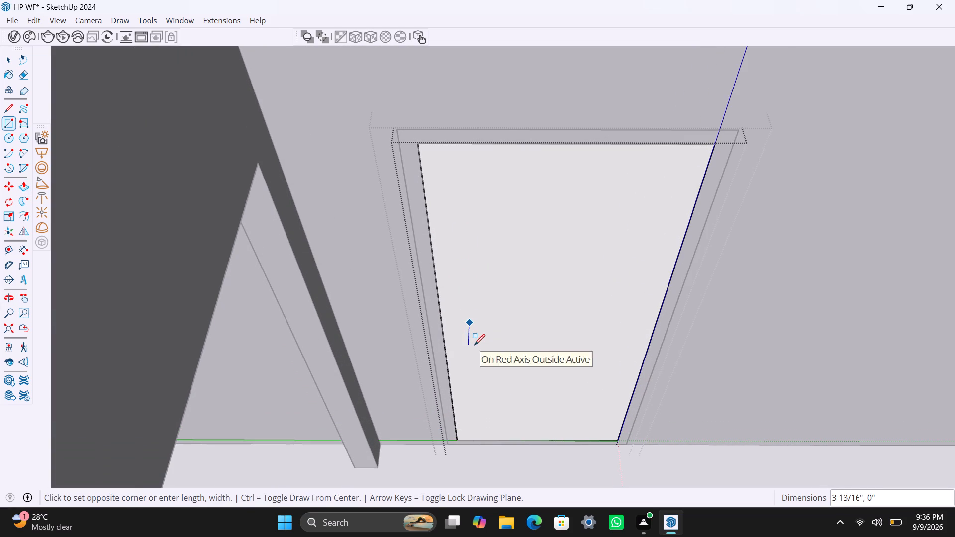
pyautogui.scroll(2, 477, 345)
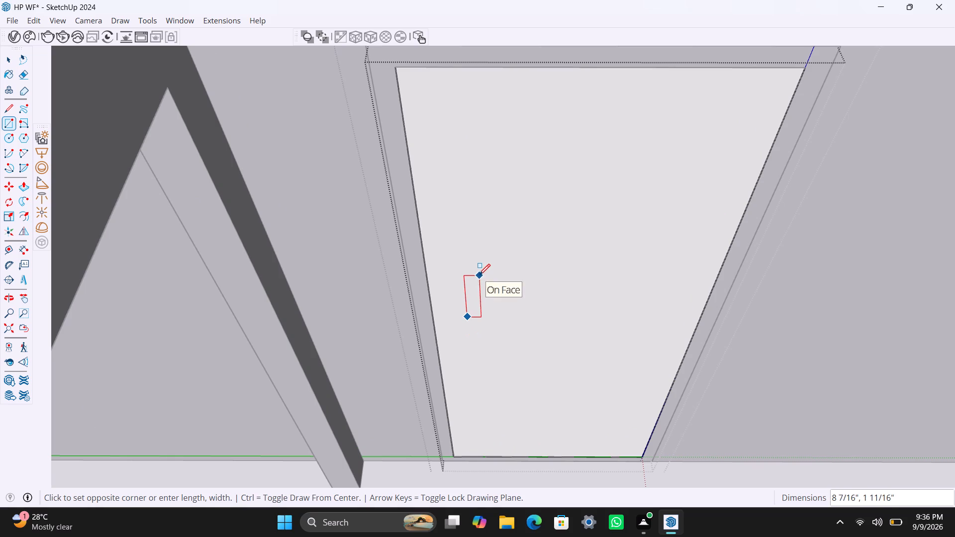
pyautogui.click(478, 283)
pyautogui.press('space')
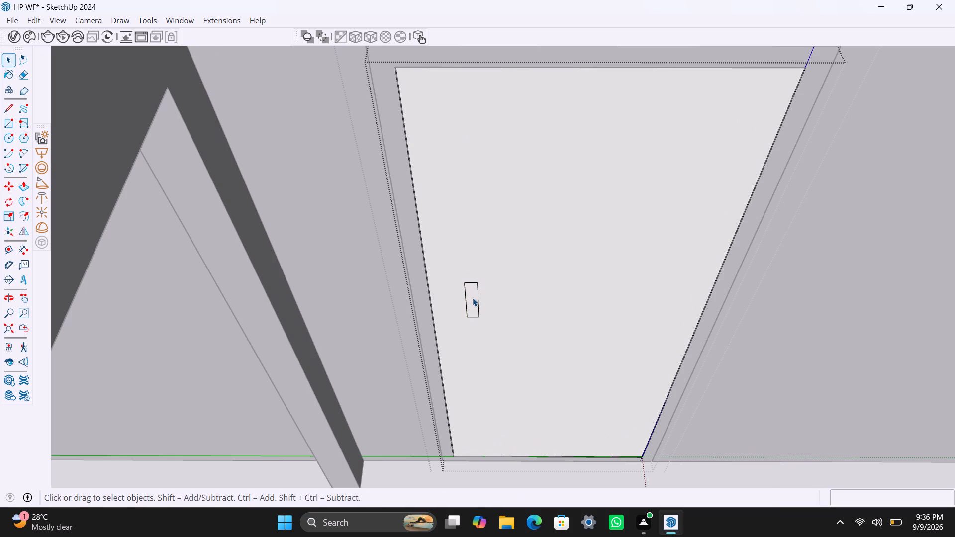
pyautogui.doubleClick(473, 298)
pyautogui.rightClick(473, 298)
pyautogui.click(525, 117)
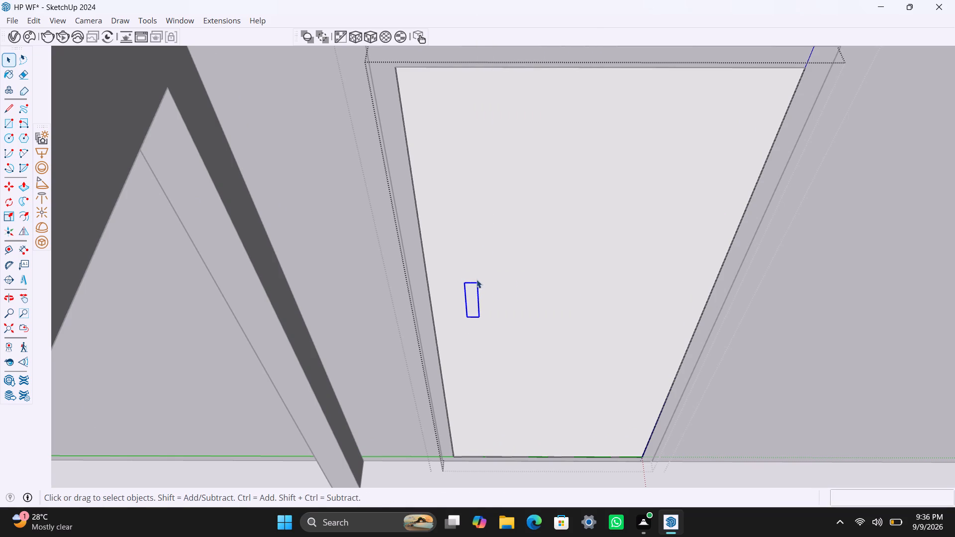
# Open the new handle group, push/pull its face slightly outward, and close the handle, leaf and frame groups.
pyautogui.doubleClick(472, 289)
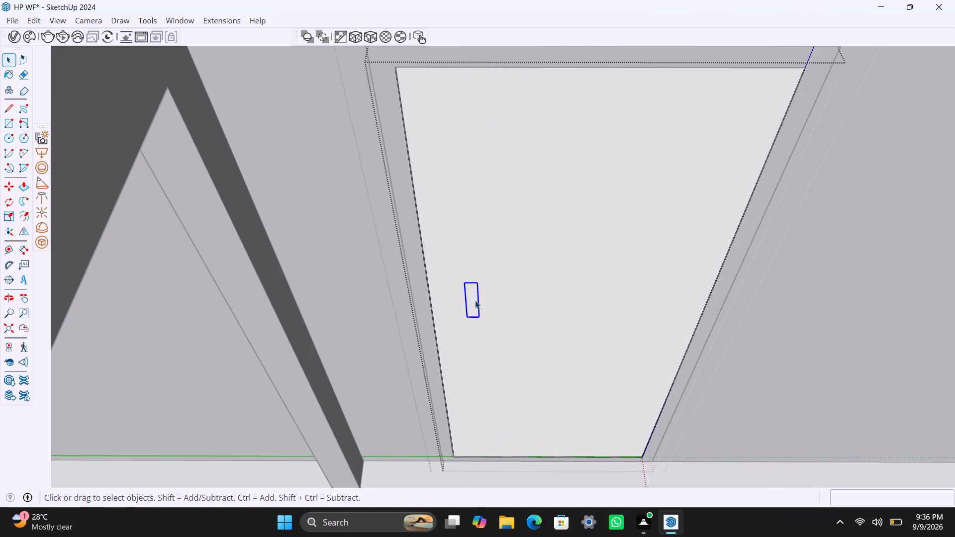
pyautogui.doubleClick(475, 300)
pyautogui.click(476, 300)
pyautogui.press('p')
pyautogui.click(477, 299)
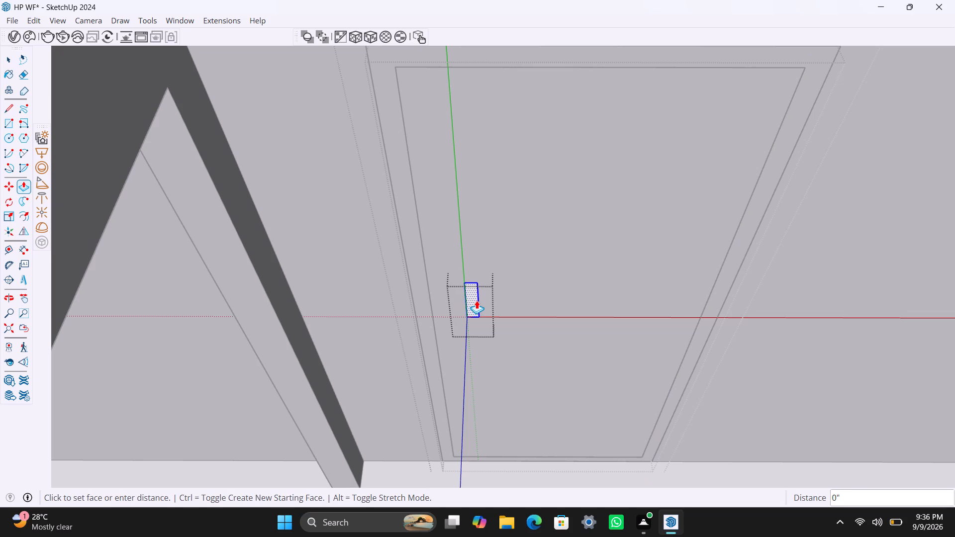
pyautogui.click(477, 301)
pyautogui.press('space')
pyautogui.scroll(-10, 484, 236)
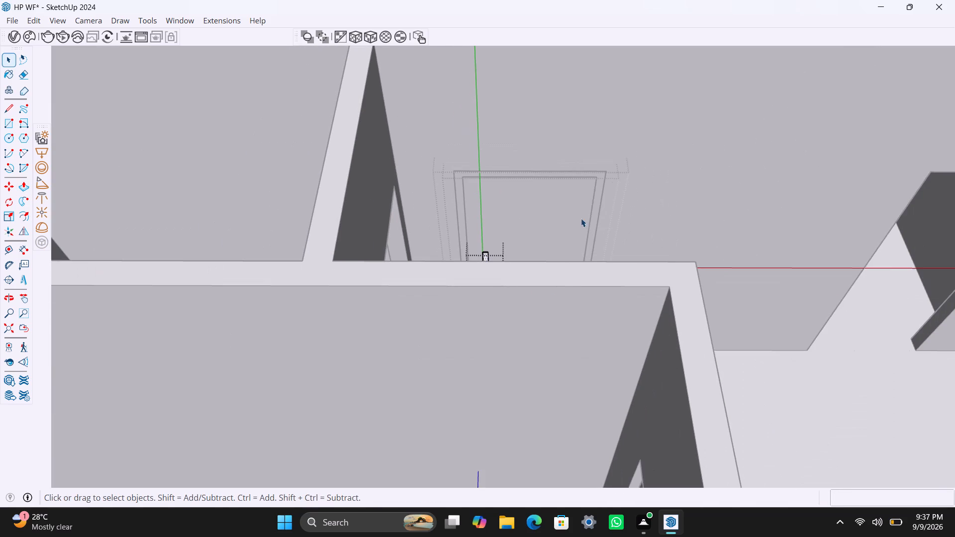
pyautogui.click(634, 142)
pyautogui.scroll(-8, 683, 213)
pyautogui.keyDown('shift'); pyautogui.moveTo(669, 212); pyautogui.dragTo(564, 241, button='middle'); pyautogui.keyUp('shift')
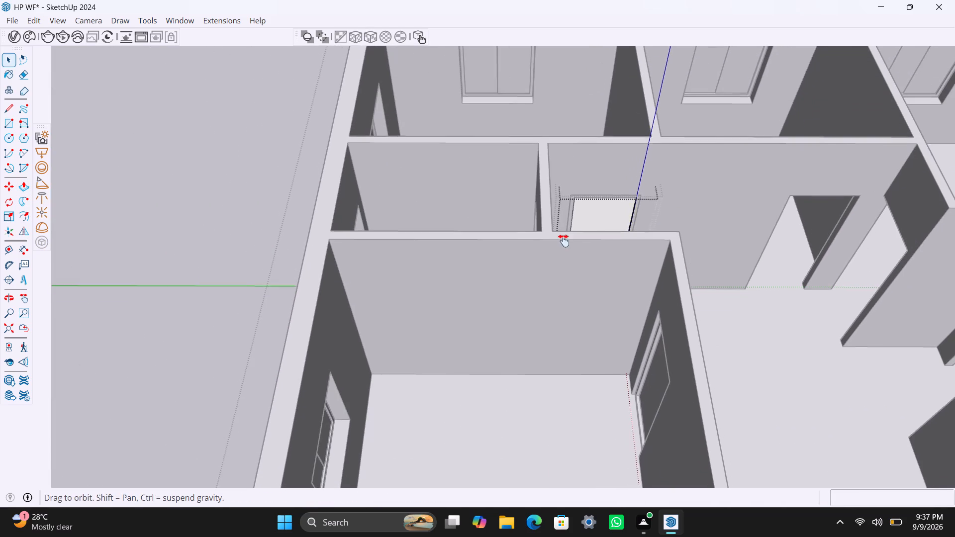
pyautogui.keyDown('shift'); pyautogui.moveTo(564, 241); pyautogui.dragTo(395, 228, button='middle'); pyautogui.keyUp('shift')
pyautogui.scroll(1, 501, 251)
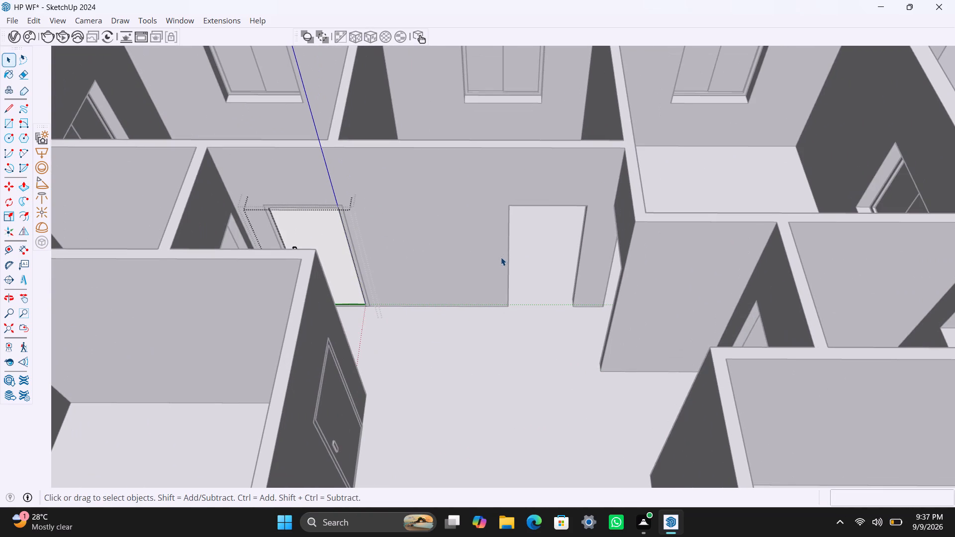
pyautogui.press('r')
pyautogui.press('space')
pyautogui.click(483, 303)
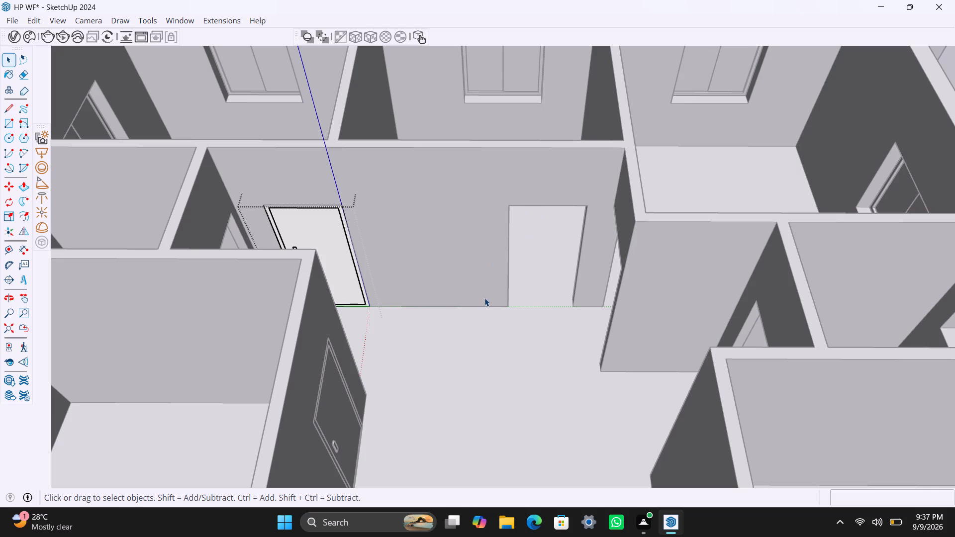
pyautogui.click(506, 242)
pyautogui.scroll(-4, 503, 209)
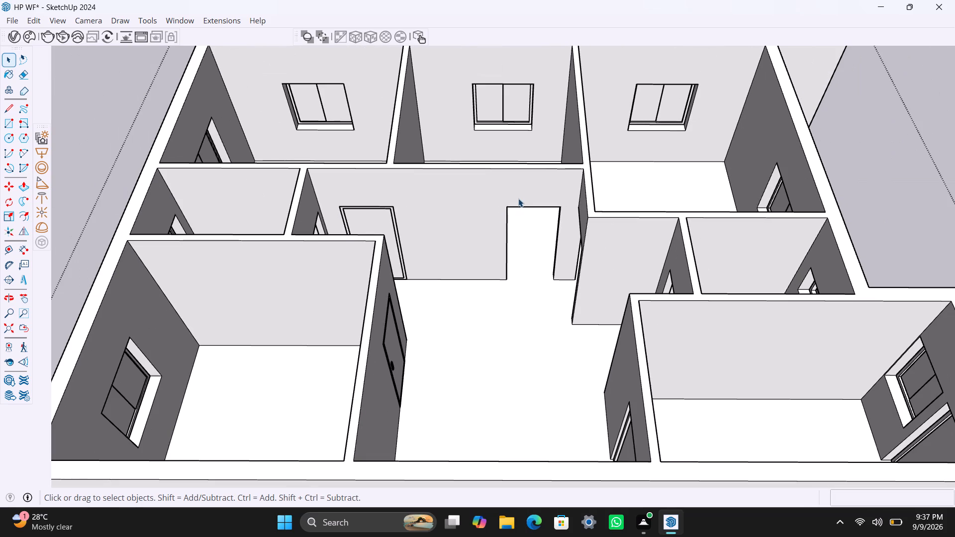
# Draw a rectangle over the remaining open doorway in the same hall wall, and group it.
pyautogui.press('r')
pyautogui.click(509, 209)
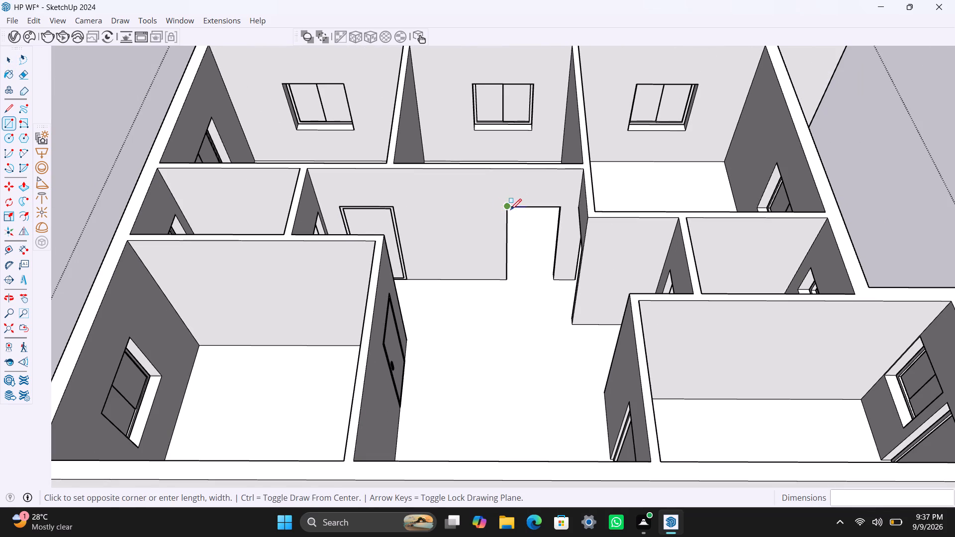
pyautogui.click(555, 277)
pyautogui.press('space')
pyautogui.doubleClick(528, 248)
pyautogui.rightClick(532, 244)
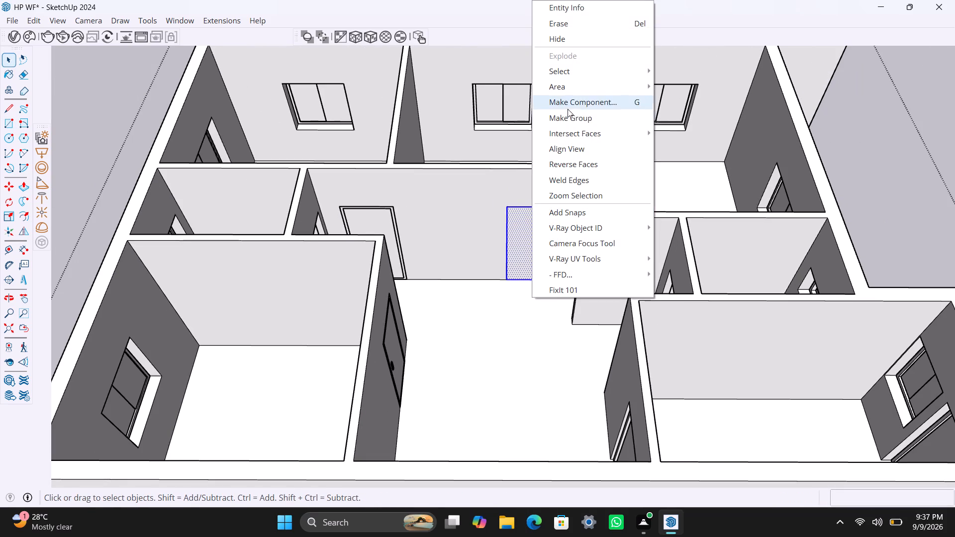
pyautogui.click(568, 115)
# Open the new hall doorway group, offset its outline 2" inward, and delete the inner face to leave a frame.
pyautogui.click(512, 231)
pyautogui.tripleClick(514, 228)
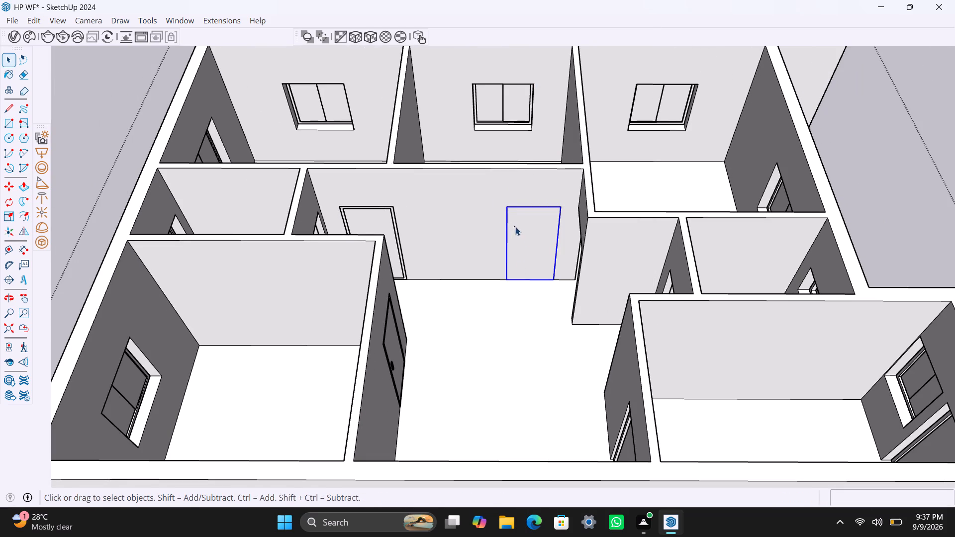
pyautogui.click(515, 227)
pyautogui.press('f')
pyautogui.click(516, 226)
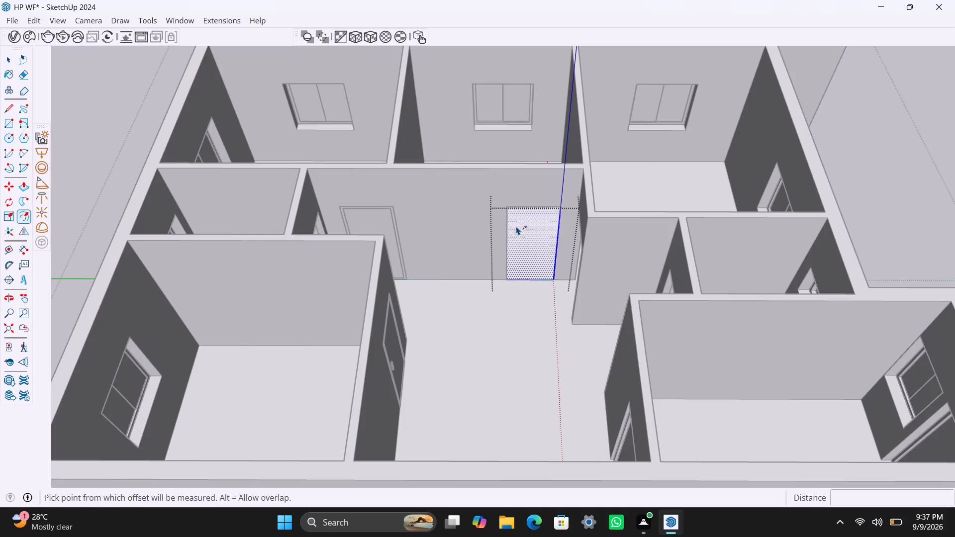
pyautogui.write('2"')
pyautogui.press('Return')
pyautogui.press('space')
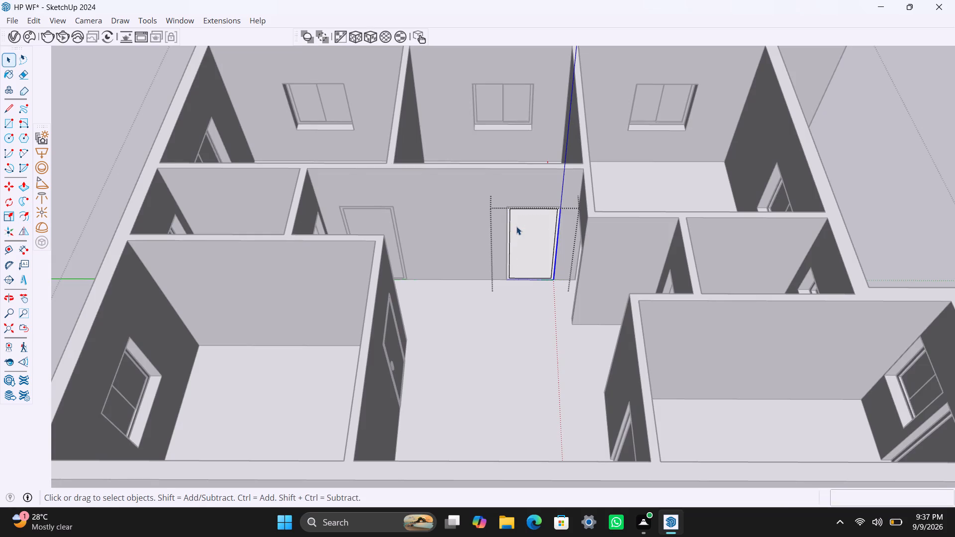
pyautogui.click(532, 263)
pyautogui.press('Delete')
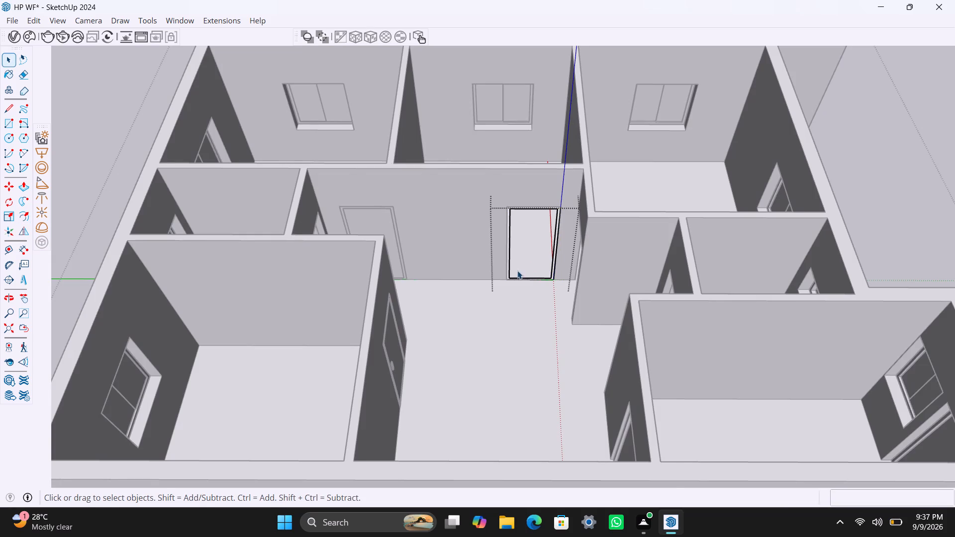
# Push/pull the door frame face 2.5" thick.
pyautogui.scroll(7, 516, 270)
pyautogui.click(504, 239)
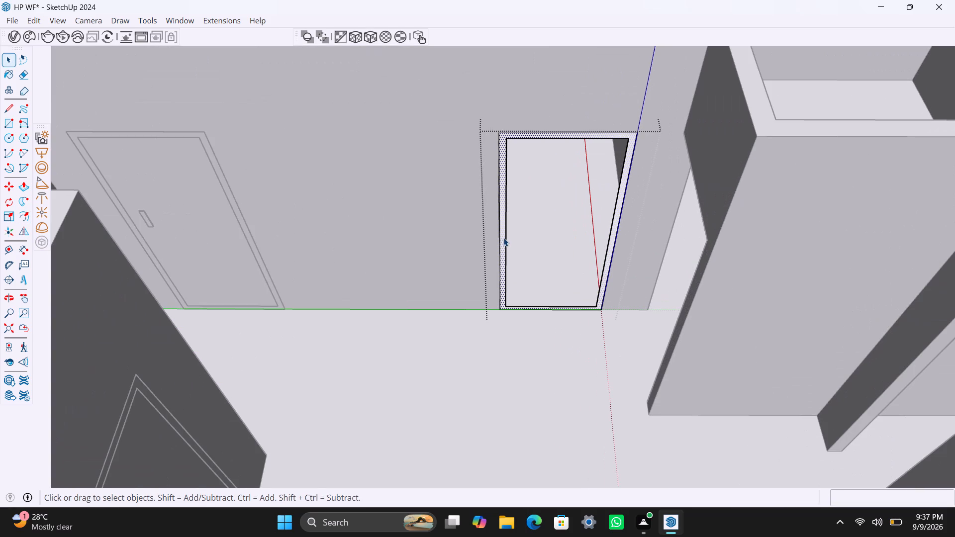
pyautogui.press('p')
pyautogui.click(501, 237)
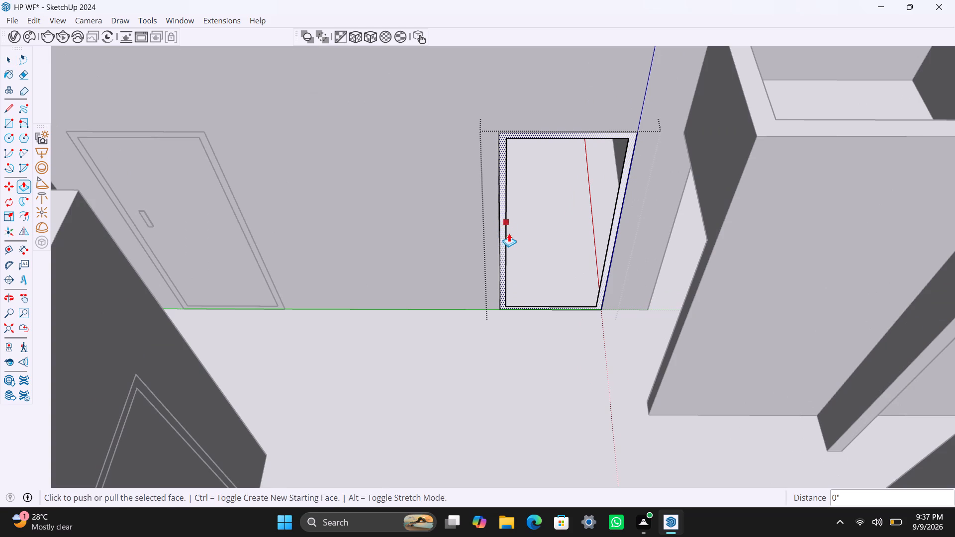
pyautogui.click(509, 238)
pyautogui.write('2.5"')
pyautogui.press('Return')
pyautogui.press('space')
# Draw a door leaf rectangle filling the inside of the frame, and group it.
pyautogui.write('R')
pyautogui.click(508, 139)
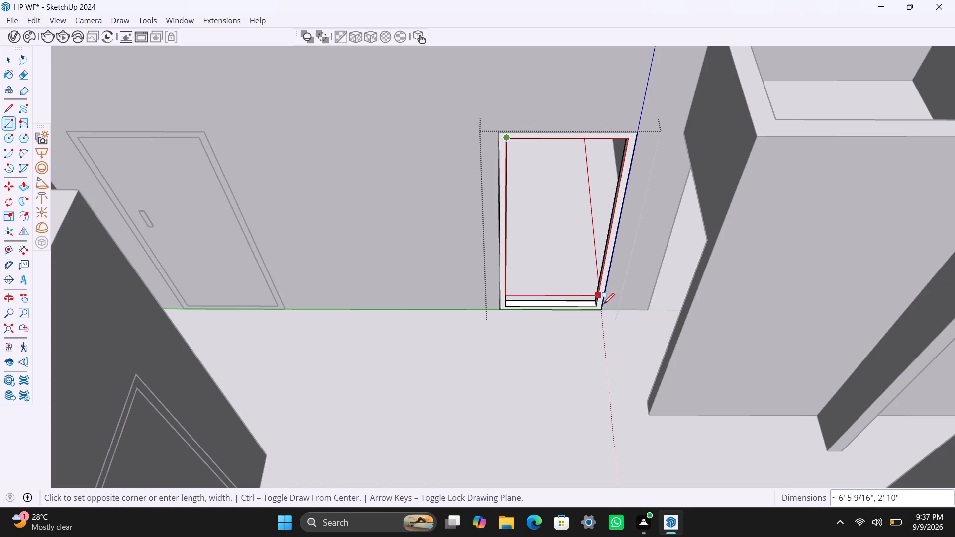
pyautogui.click(594, 309)
pyautogui.press('space')
pyautogui.doubleClick(566, 258)
pyautogui.rightClick(566, 258)
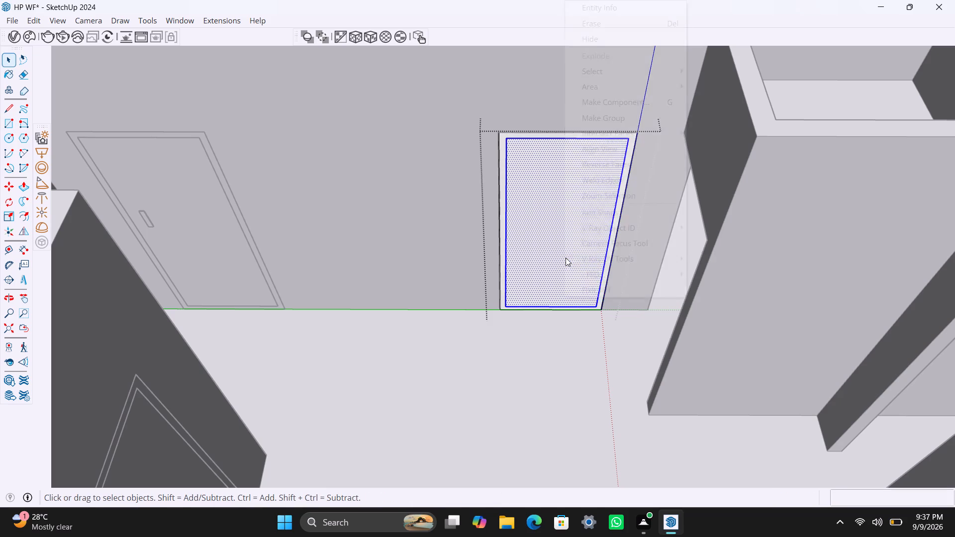
pyautogui.click(619, 120)
# Open the new door leaf group and push/pull its face 18 mm thick.
pyautogui.tripleClick(552, 247)
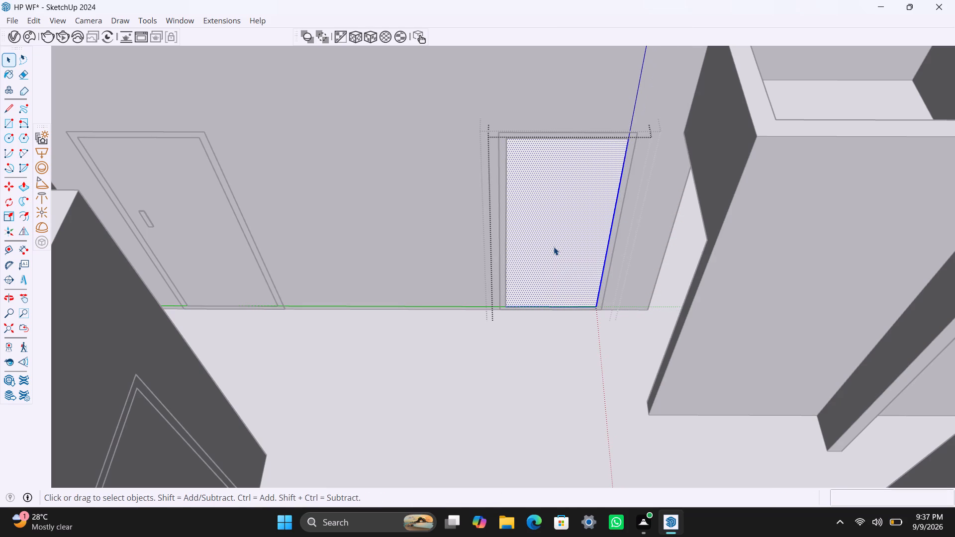
pyautogui.press('p')
pyautogui.moveTo(554, 247); pyautogui.dragTo(554, 239)
pyautogui.write('18MM')
pyautogui.press('Return')
pyautogui.press('space')
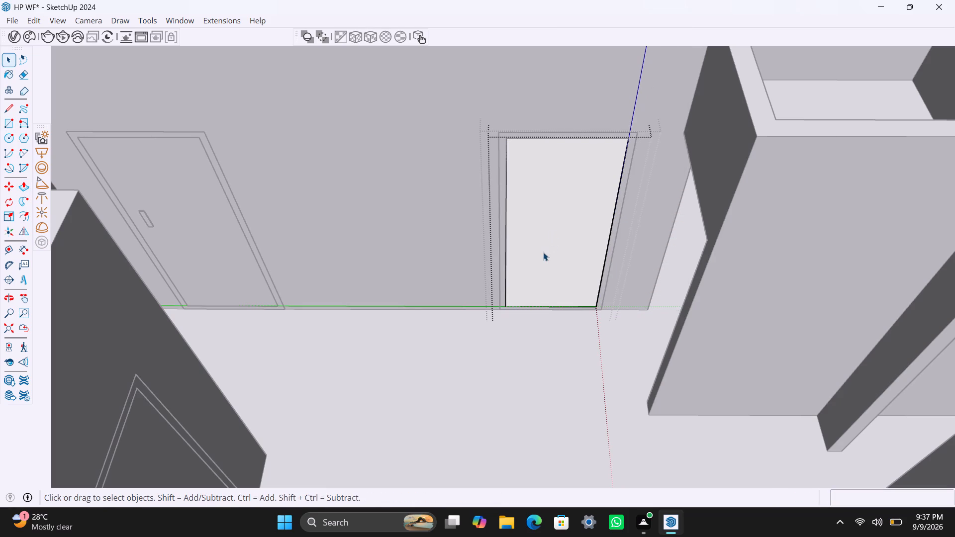
# Draw a small upright handle rectangle near the door leaf's side edge, and group it.
pyautogui.press('r')
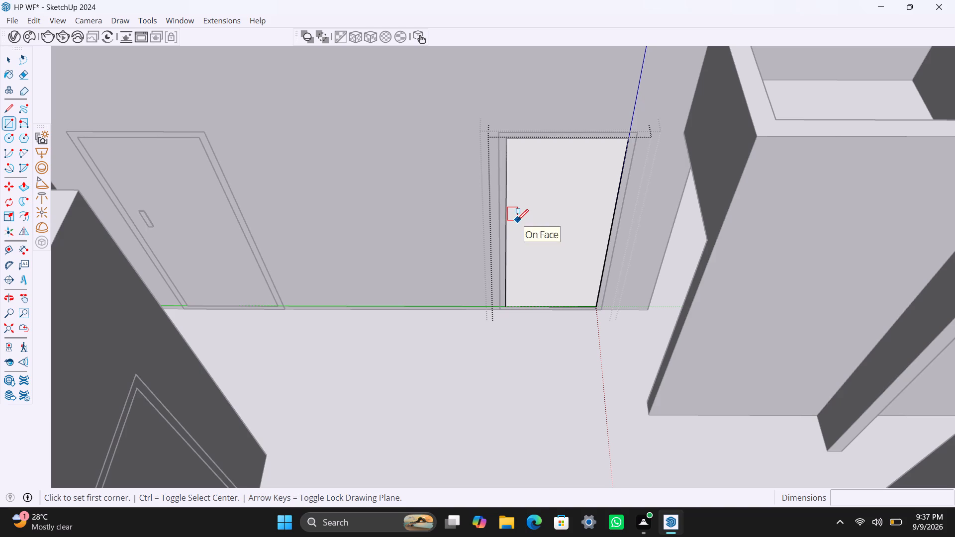
pyautogui.click(518, 220)
pyautogui.scroll(3, 522, 239)
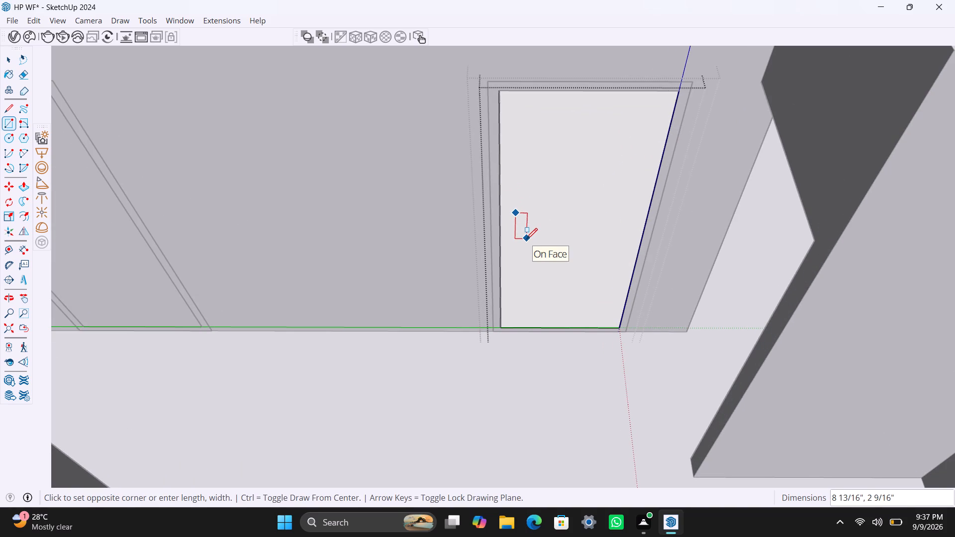
pyautogui.scroll(4, 525, 239)
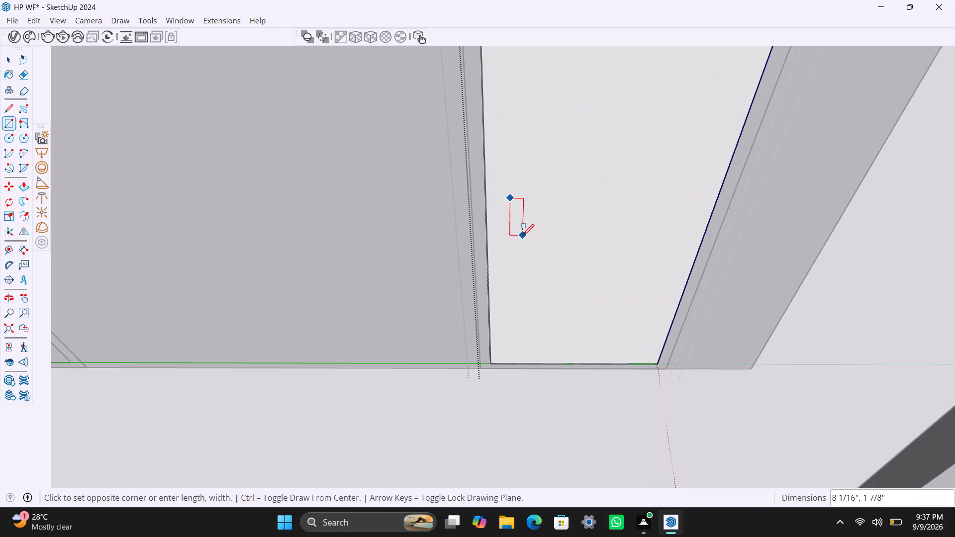
pyautogui.click(520, 228)
pyautogui.press('space')
pyautogui.doubleClick(518, 219)
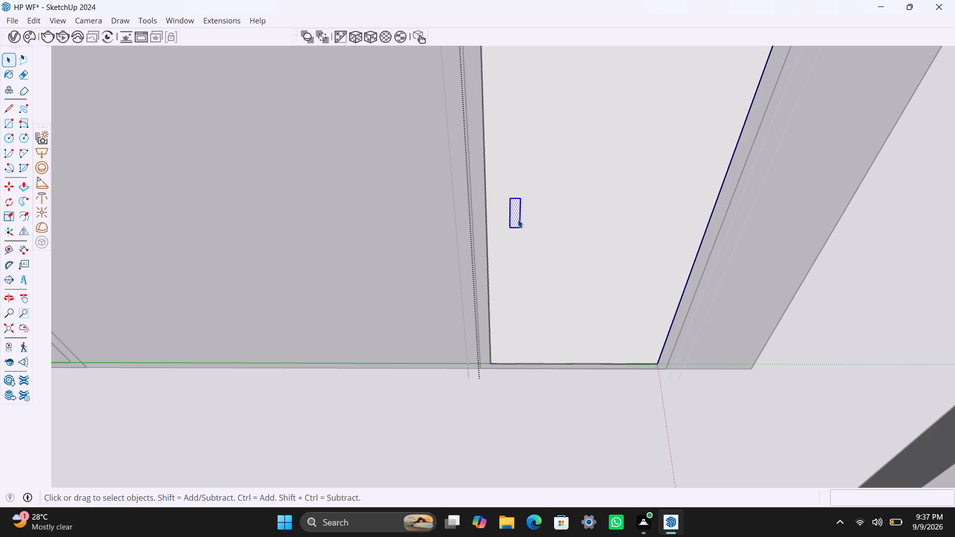
pyautogui.rightClick(517, 216)
pyautogui.click(569, 332)
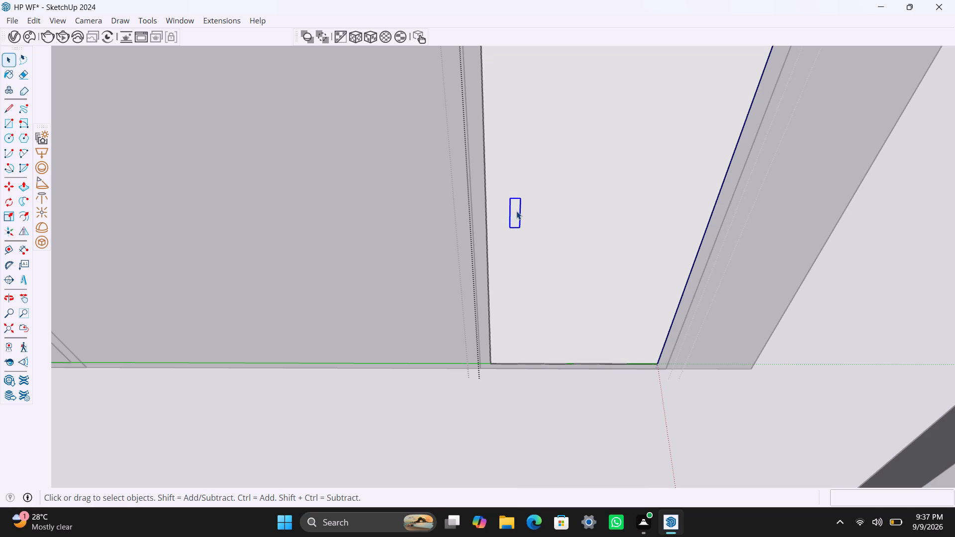
# Open the handle group, push/pull its face about 9/16" outward, and close the handle, leaf and frame groups.
pyautogui.tripleClick(517, 212)
pyautogui.click(520, 216)
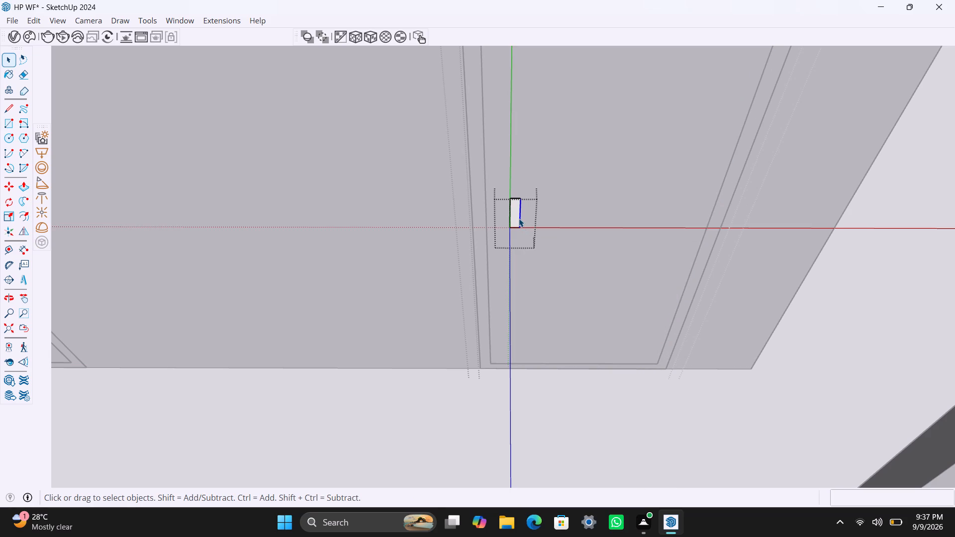
pyautogui.click(518, 213)
pyautogui.press('p')
pyautogui.click(518, 213)
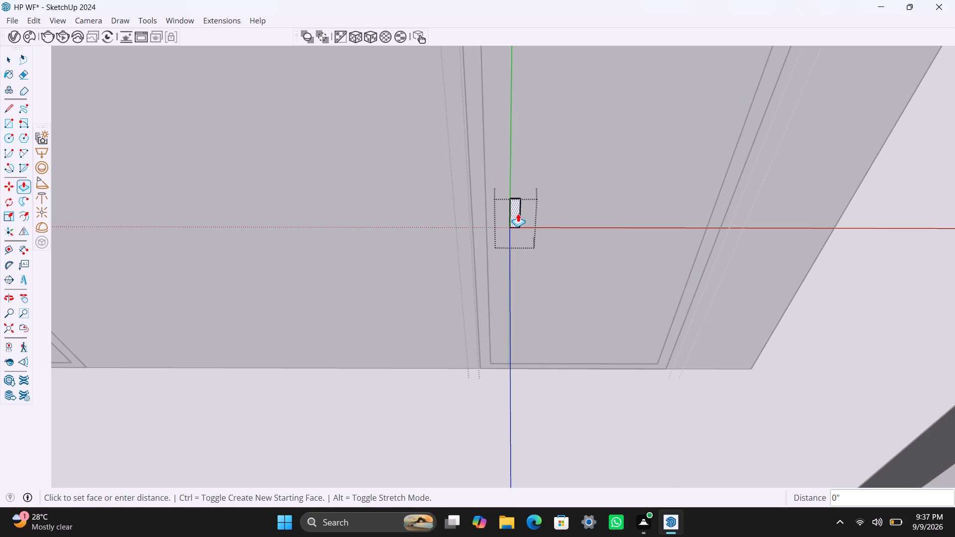
pyautogui.click(519, 217)
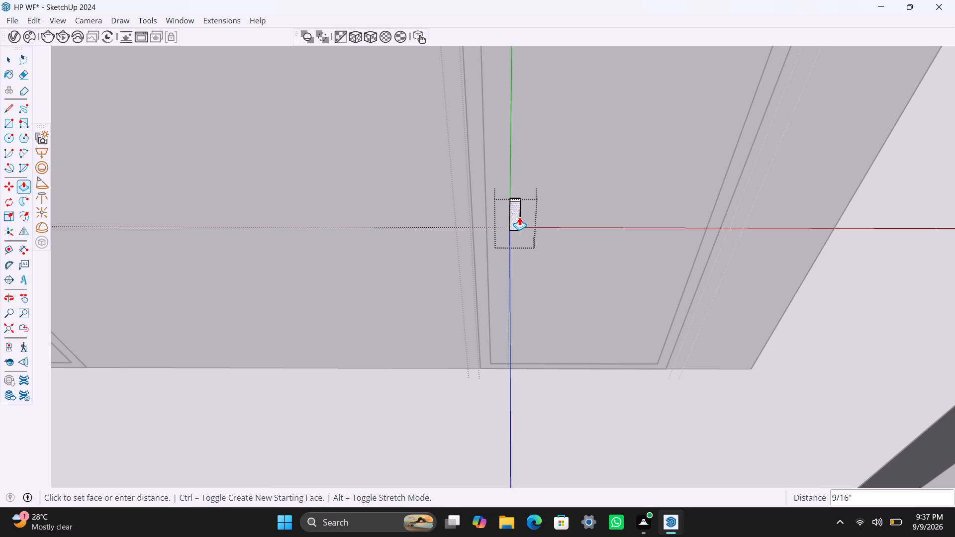
pyautogui.press('space')
pyautogui.click(533, 362)
pyautogui.scroll(-10, 545, 311)
pyautogui.moveTo(517, 364); pyautogui.dragTo(623, 378, button='middle')
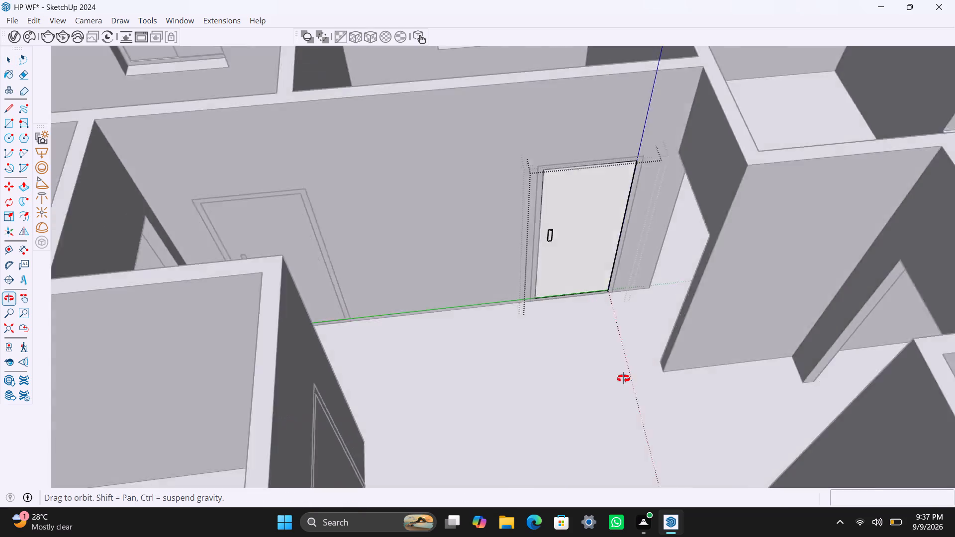
pyautogui.moveTo(623, 378); pyautogui.dragTo(732, 385, button='middle')
pyautogui.scroll(-4, 650, 272)
pyautogui.moveTo(522, 271); pyautogui.dragTo(642, 295, button='middle')
pyautogui.scroll(-2, 603, 201)
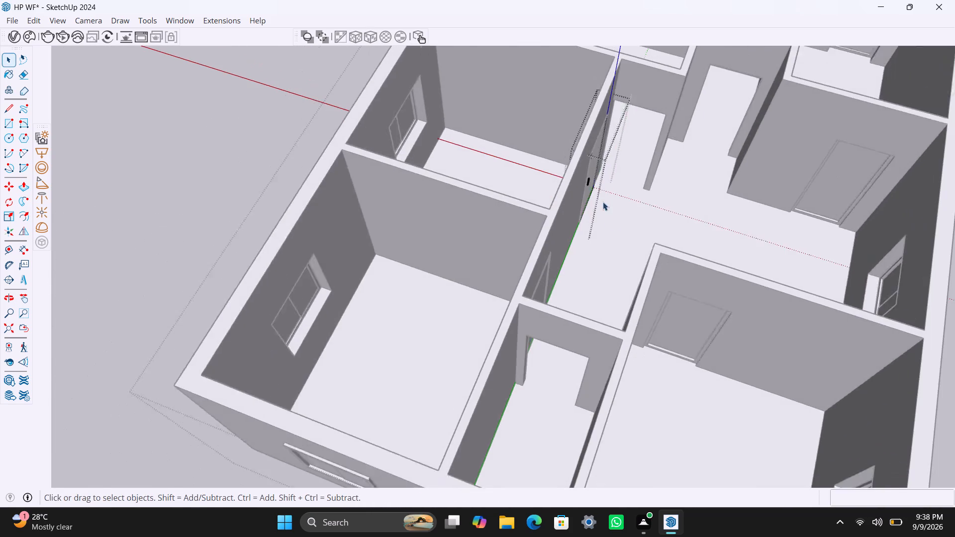
pyautogui.scroll(-1, 603, 202)
pyautogui.moveTo(569, 206); pyautogui.dragTo(461, 371, button='middle')
pyautogui.click(911, 266)
pyautogui.click(857, 294)
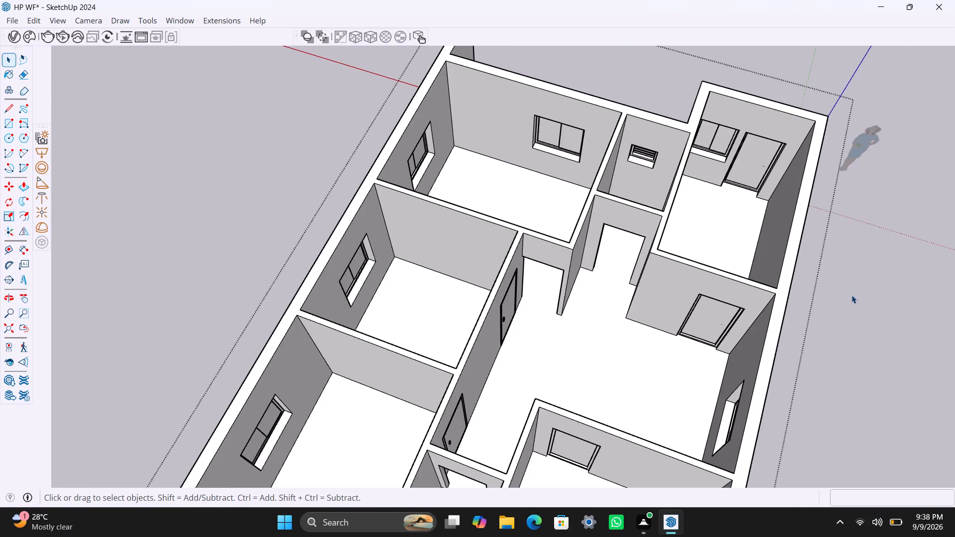
# Draw a 7' by 2' 11 3/4" rectangle over the open doorway in the short wall at the hall's end, and group it.
pyautogui.scroll(-2, 564, 364)
pyautogui.moveTo(533, 348); pyautogui.dragTo(573, 362, button='middle')
pyautogui.scroll(6, 560, 320)
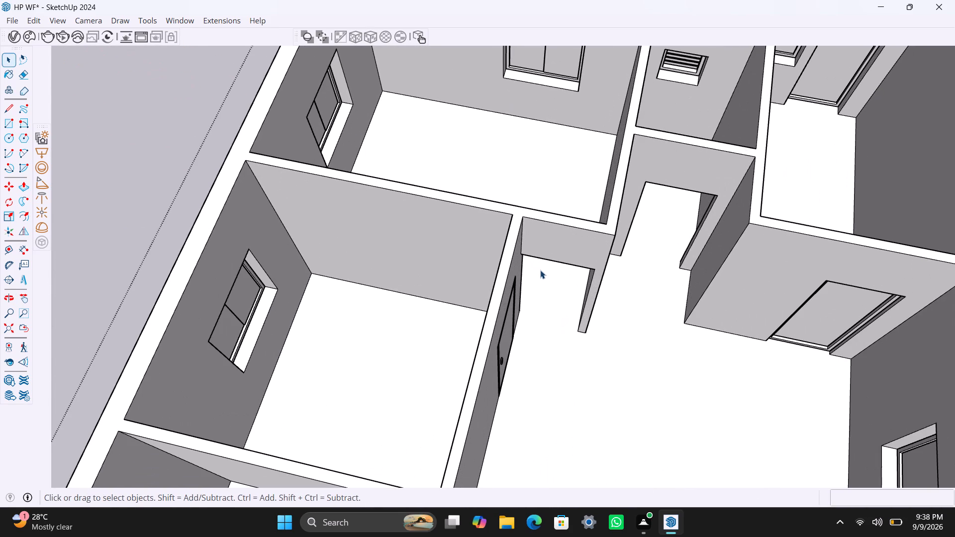
pyautogui.press('r')
pyautogui.scroll(2, 531, 260)
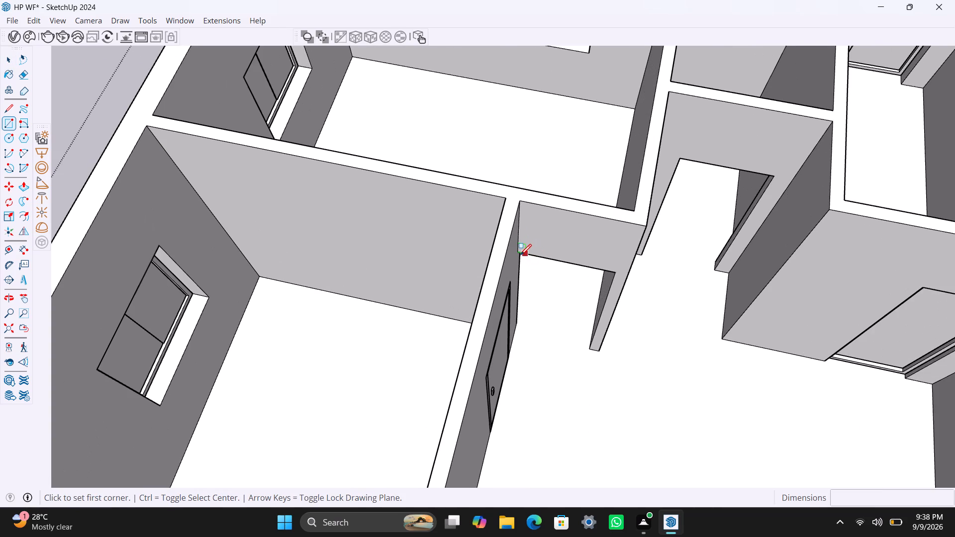
pyautogui.click(520, 254)
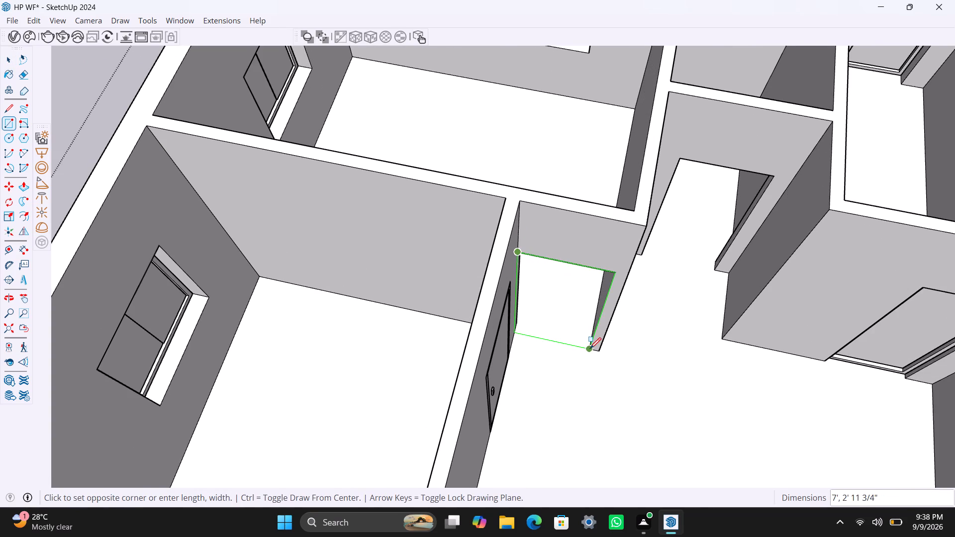
pyautogui.click(590, 349)
pyautogui.press('space')
pyautogui.doubleClick(569, 323)
pyautogui.rightClick(568, 323)
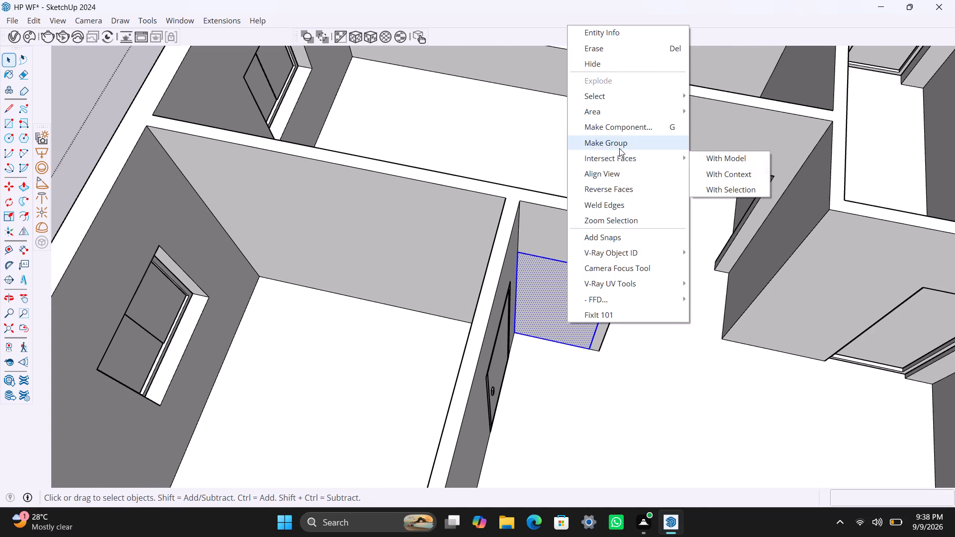
pyautogui.click(619, 147)
# Open the hall-end doorway group, offset its outline 2" inward, and delete the inner face to leave a frame.
pyautogui.click(560, 306)
pyautogui.click(562, 302)
pyautogui.doubleClick(555, 291)
pyautogui.tripleClick(550, 276)
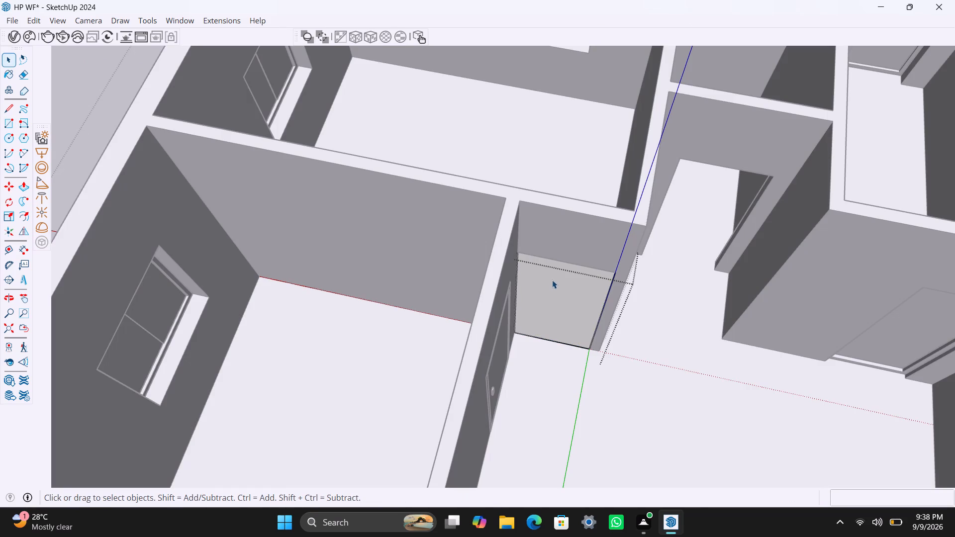
pyautogui.click(552, 280)
pyautogui.press('f')
pyautogui.click(542, 291)
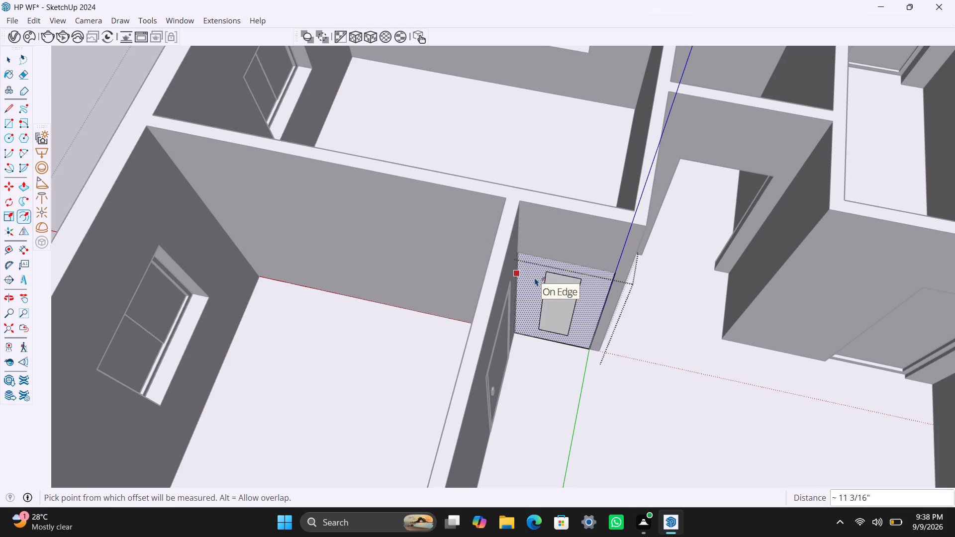
pyautogui.write('2"')
pyautogui.press('Return')
pyautogui.press('space')
pyautogui.click(561, 306)
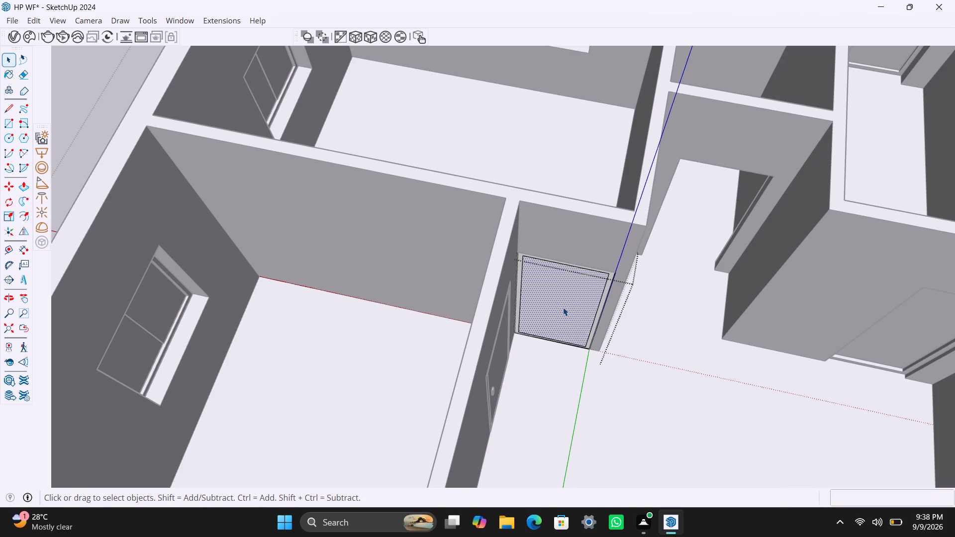
pyautogui.press('Delete')
# Push/pull the hall-end door frame face 2.5" thick.
pyautogui.scroll(6, 543, 306)
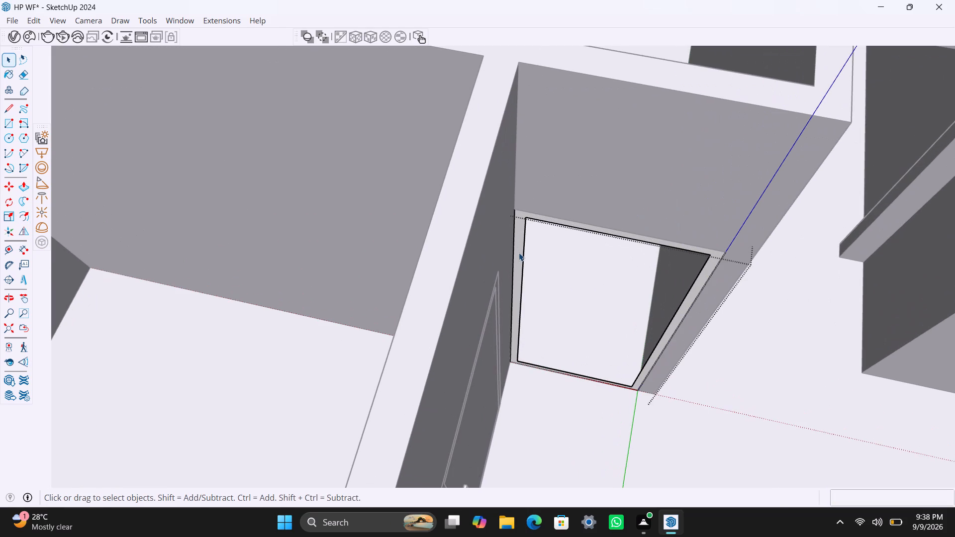
pyautogui.click(520, 251)
pyautogui.press('p')
pyautogui.click(522, 249)
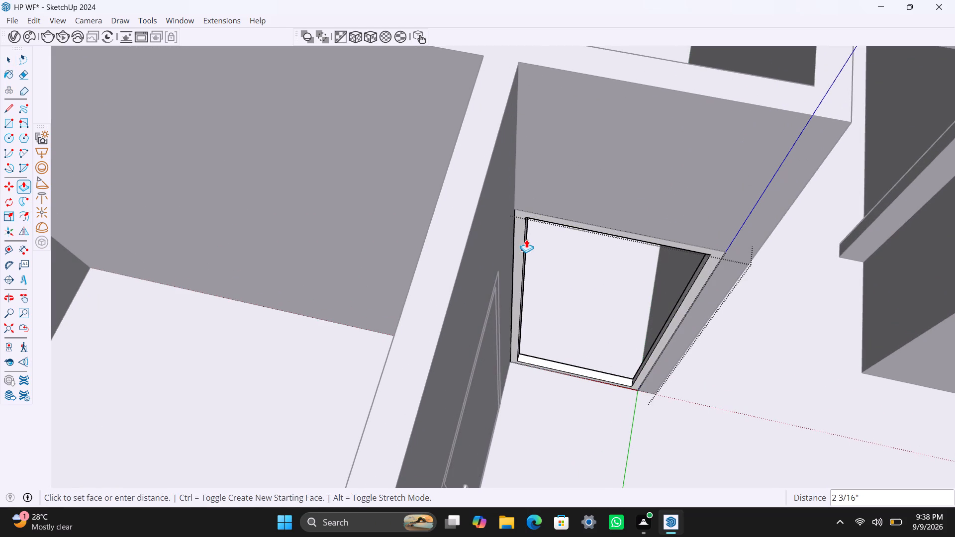
pyautogui.press('2')
pyautogui.write('.5"')
pyautogui.press('Return')
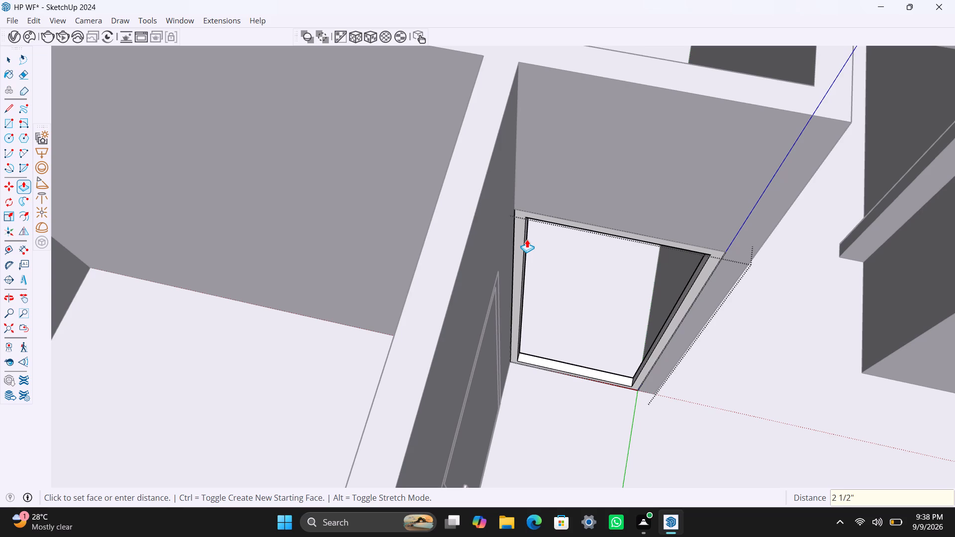
pyautogui.press('space')
# Draw a door leaf rectangle filling the inside of the hall-end frame, and group it.
pyautogui.write('R')
pyautogui.click(527, 219)
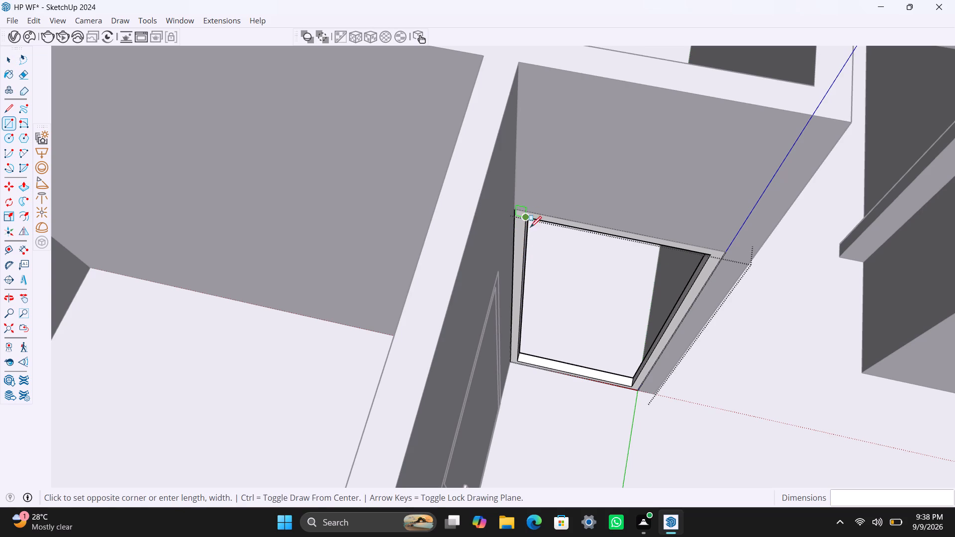
pyautogui.click(627, 382)
pyautogui.press('space')
pyautogui.doubleClick(618, 353)
pyautogui.rightClick(618, 351)
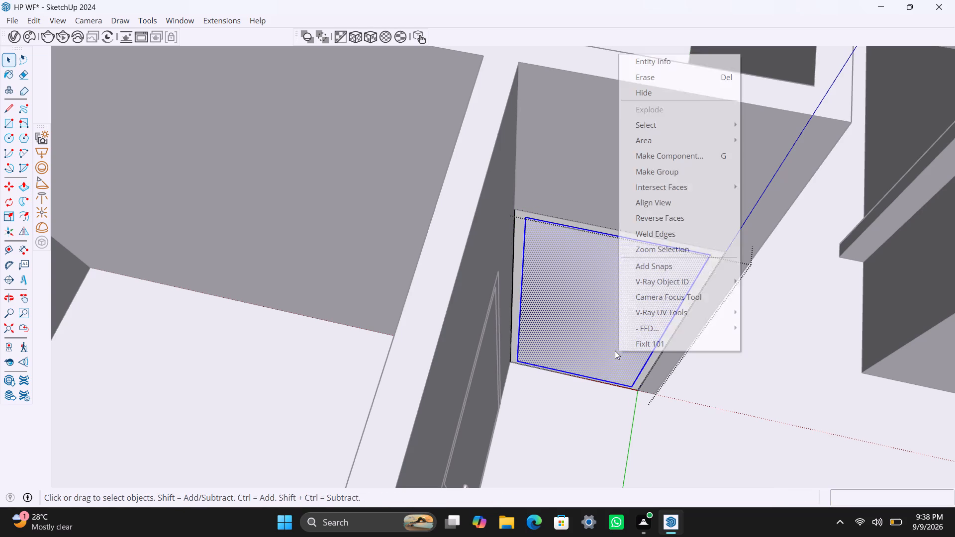
pyautogui.click(650, 167)
# Open the hall-end door leaf group, push/pull its face 18 mm thick, and close the leaf group.
pyautogui.tripleClick(584, 345)
pyautogui.click(586, 346)
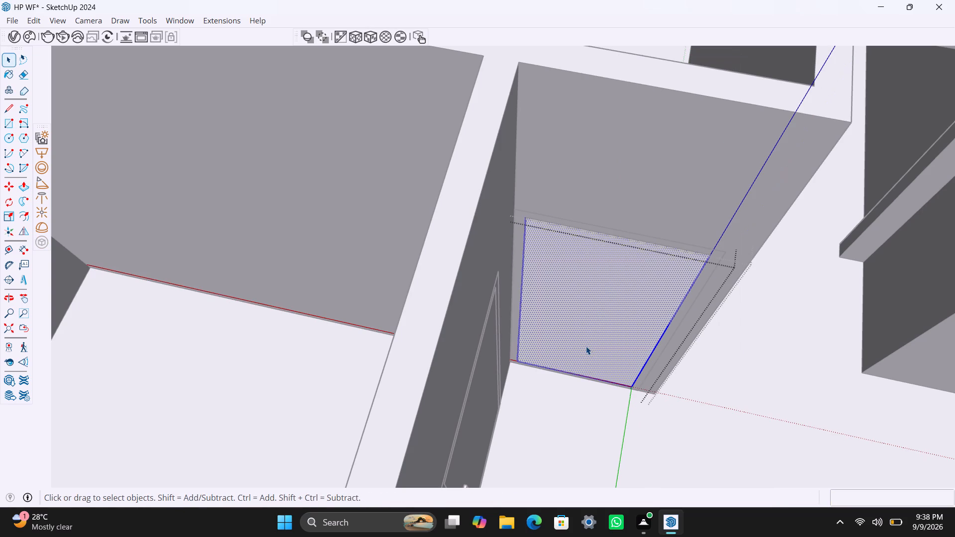
pyautogui.press('p')
pyautogui.click(586, 347)
pyautogui.write('18MM')
pyautogui.press('Return')
pyautogui.press('space')
pyautogui.click(757, 400)
# Draw a small upright handle rectangle about 7" tall near the free edge of the hall-end door leaf, and group it.
pyautogui.scroll(1, 563, 325)
pyautogui.press('r')
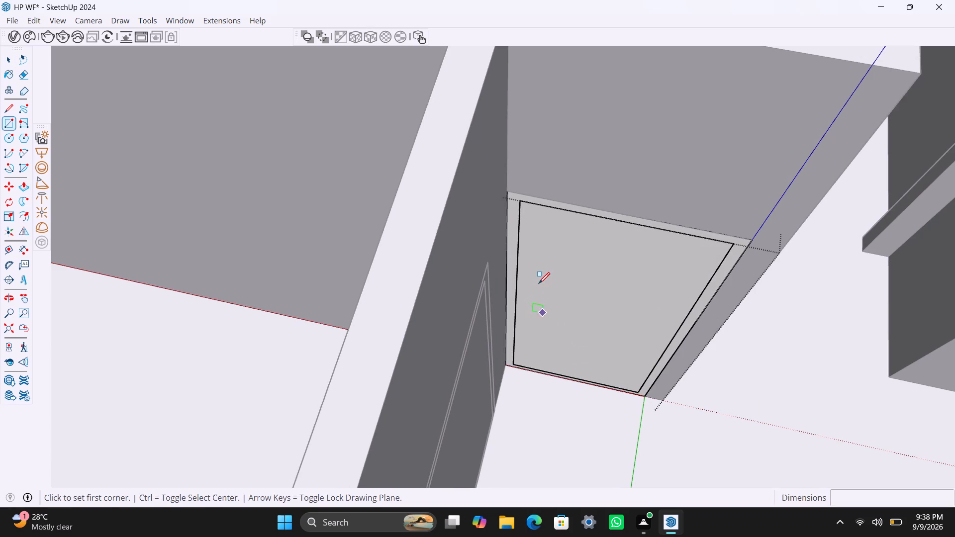
pyautogui.scroll(3, 535, 290)
pyautogui.moveTo(557, 299); pyautogui.dragTo(551, 228, button='middle')
pyautogui.click(532, 315)
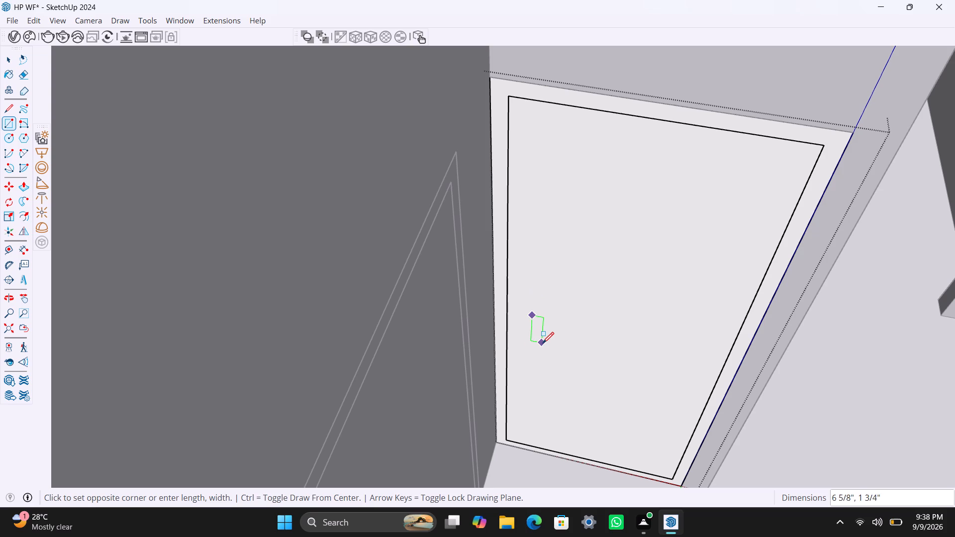
pyautogui.click(539, 346)
pyautogui.press('space')
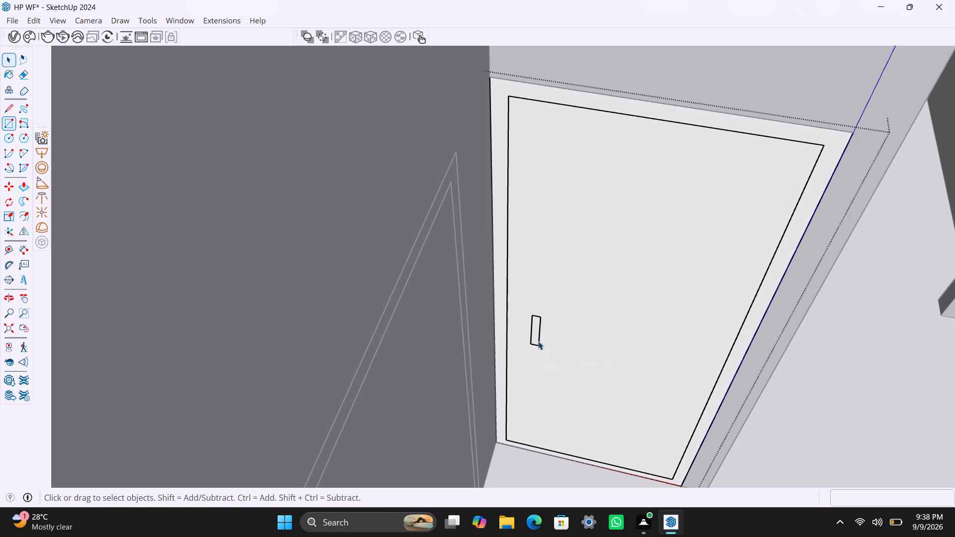
pyautogui.doubleClick(536, 336)
pyautogui.rightClick(536, 335)
pyautogui.click(573, 154)
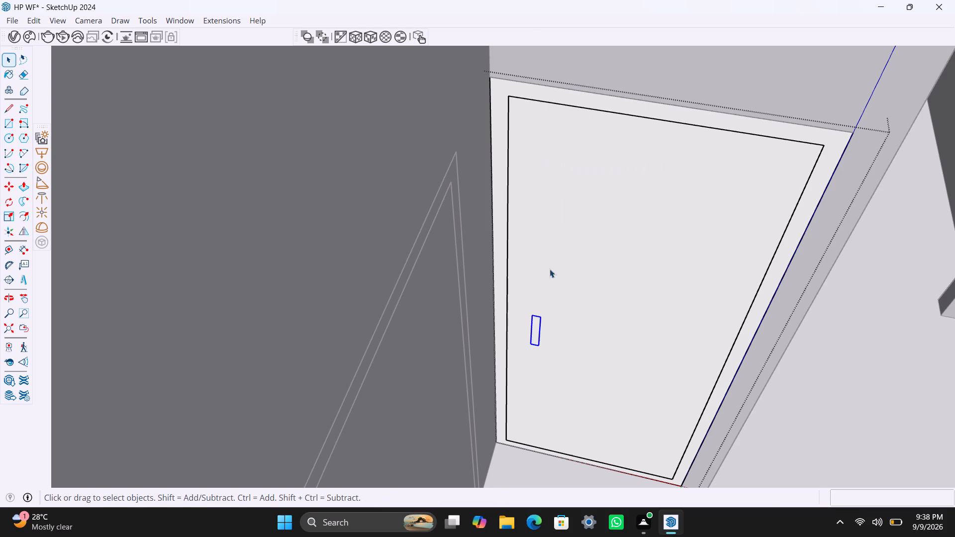
# Open the hall-end door handle group, push/pull its face slightly outward, and close the handle group.
pyautogui.doubleClick(538, 330)
pyautogui.click(539, 330)
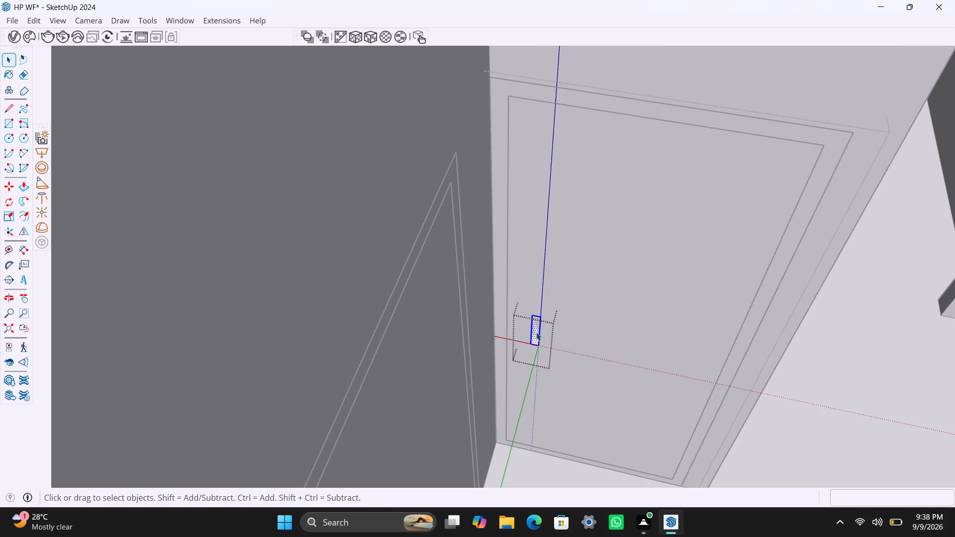
pyautogui.press('p')
pyautogui.click(536, 332)
pyautogui.click(536, 335)
pyautogui.press('space')
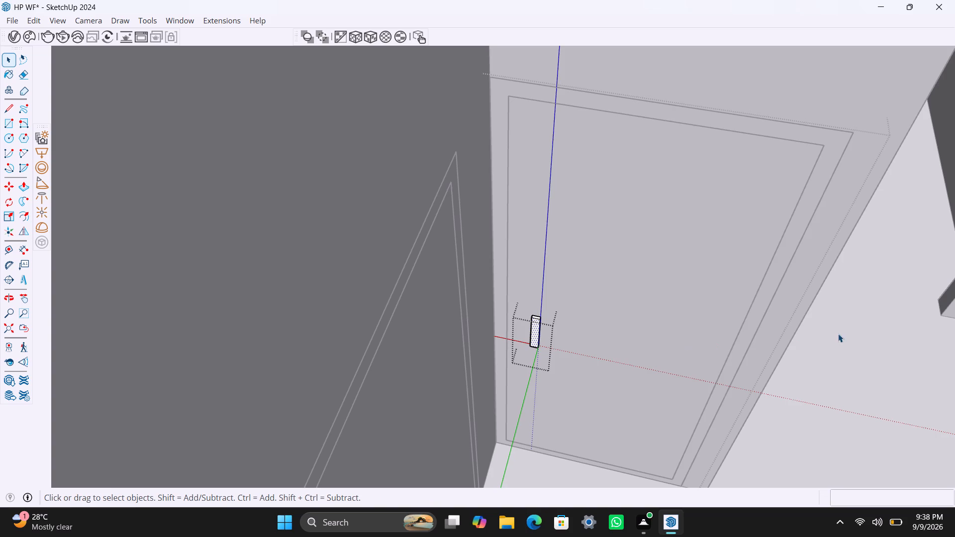
pyautogui.click(848, 330)
# Draw a rectangle filling the doorway opening into the small louvered-window room, and group it.
pyautogui.scroll(-9, 491, 216)
pyautogui.scroll(-8, 574, 234)
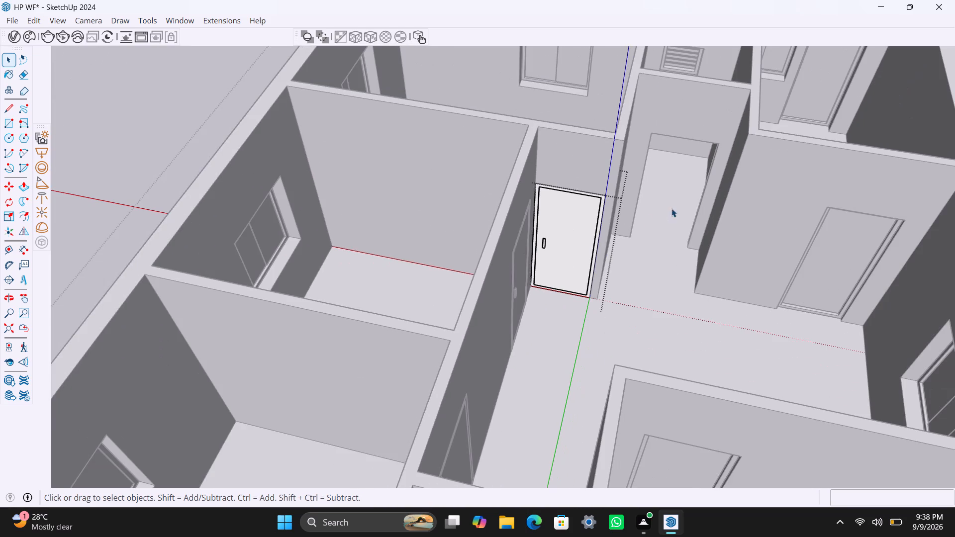
pyautogui.scroll(-1, 623, 226)
pyautogui.keyDown('shift'); pyautogui.moveTo(585, 232); pyautogui.dragTo(495, 299, button='middle'); pyautogui.keyUp('shift')
pyautogui.scroll(1, 538, 331)
pyautogui.moveTo(539, 357); pyautogui.dragTo(596, 374, button='middle')
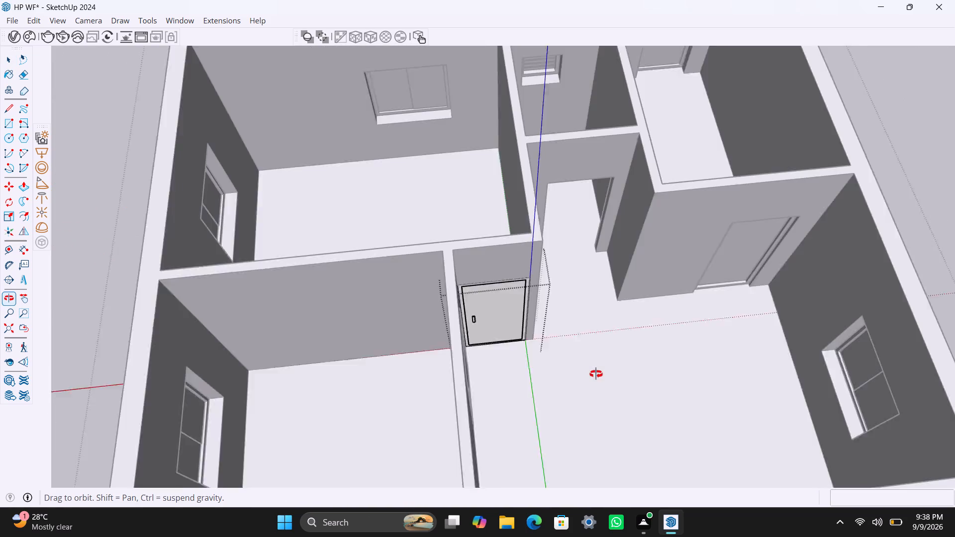
pyautogui.moveTo(596, 374); pyautogui.dragTo(601, 374, button='middle')
pyautogui.scroll(-2, 577, 328)
pyautogui.keyDown('shift'); pyautogui.moveTo(558, 283); pyautogui.dragTo(386, 333, button='middle'); pyautogui.keyUp('shift')
pyautogui.scroll(2, 426, 318)
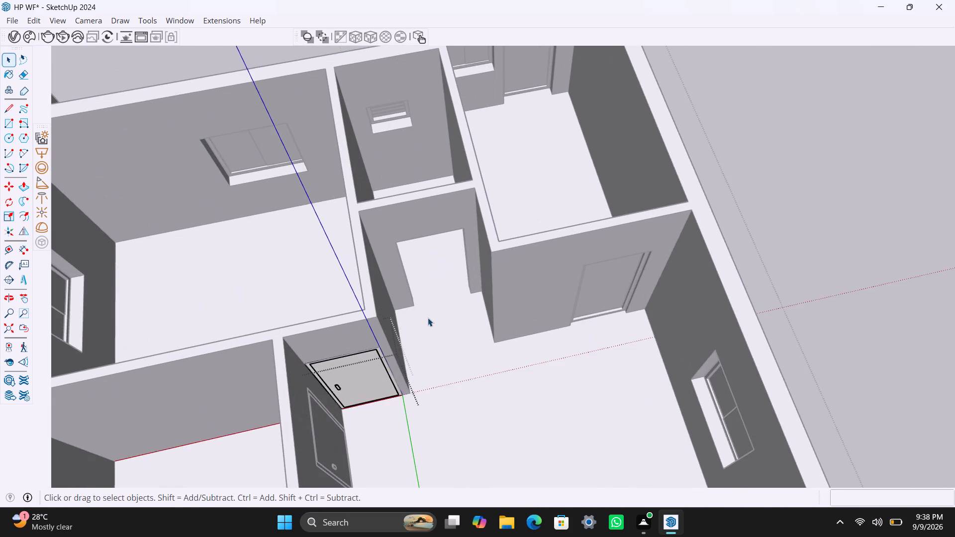
pyautogui.moveTo(428, 318); pyautogui.dragTo(368, 306, button='middle')
pyautogui.scroll(1, 380, 224)
pyautogui.middleClick(417, 200)
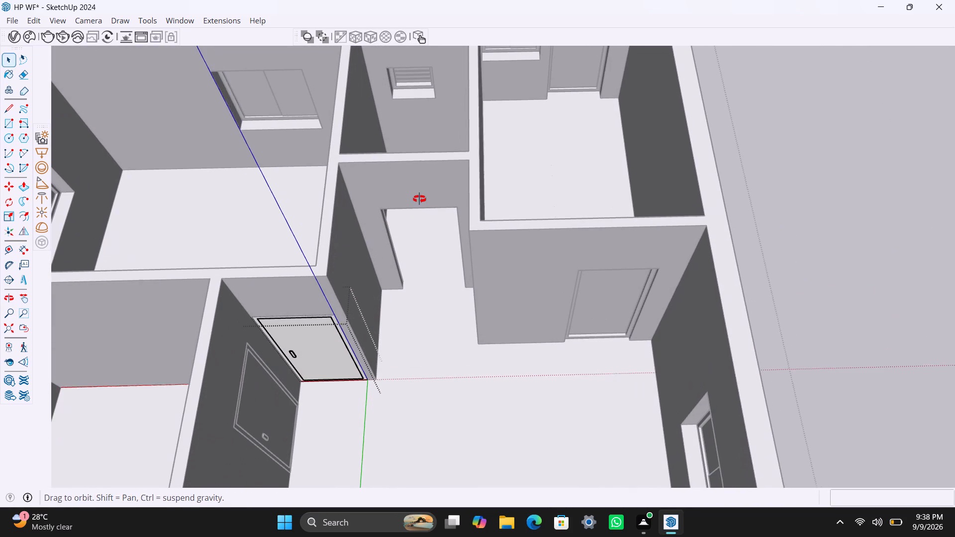
pyautogui.press('r')
pyautogui.moveTo(381, 206); pyautogui.dragTo(382, 211)
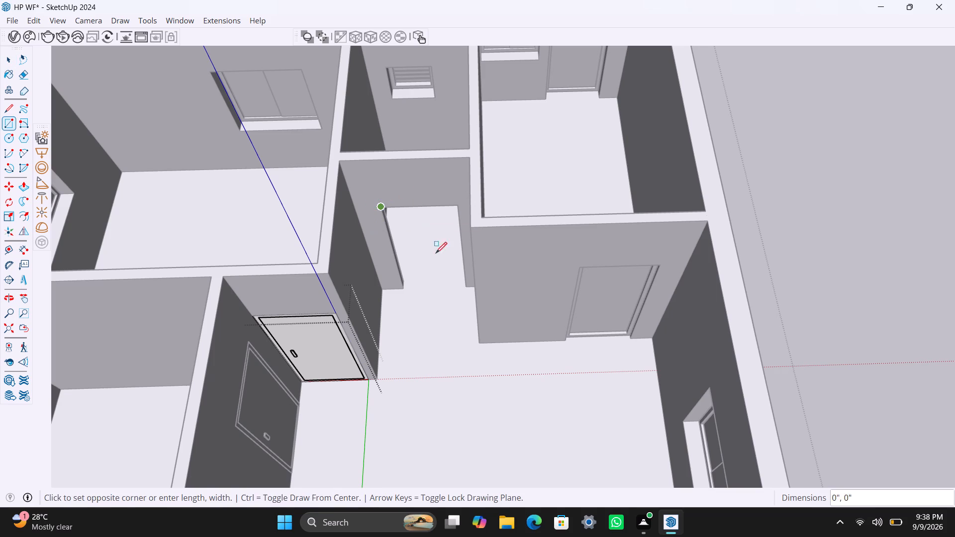
pyautogui.click(465, 285)
pyautogui.press('space')
pyautogui.tripleClick(429, 259)
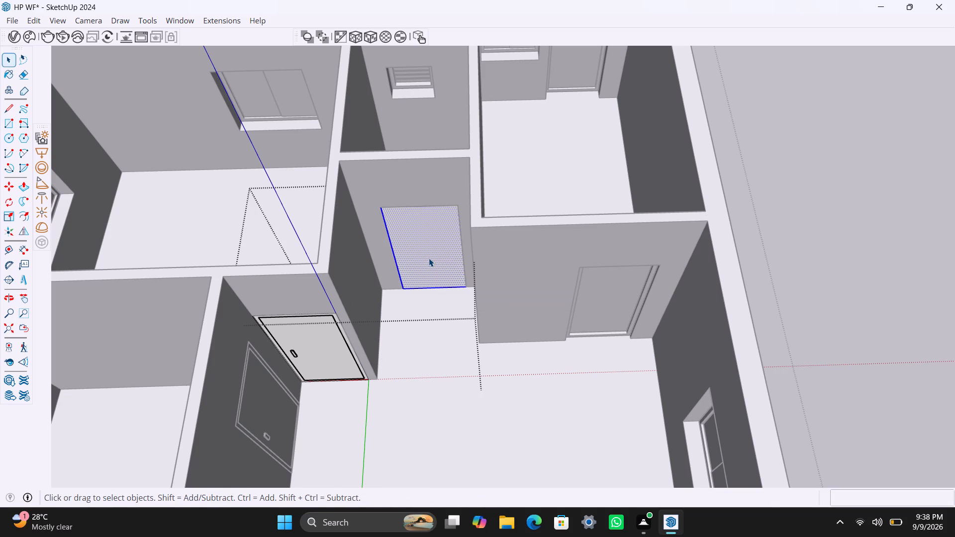
pyautogui.rightClick(429, 258)
pyautogui.click(507, 120)
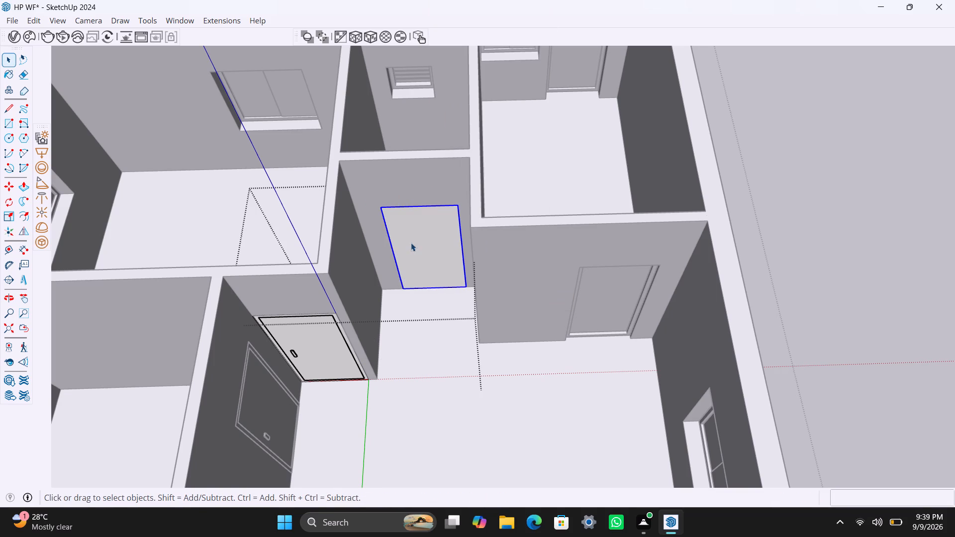
# Open the louvered-window room's doorway group, offset its outline 2" inward, and delete the inner face to leave a frame.
pyautogui.scroll(2, 411, 250)
pyautogui.doubleClick(405, 244)
pyautogui.tripleClick(405, 238)
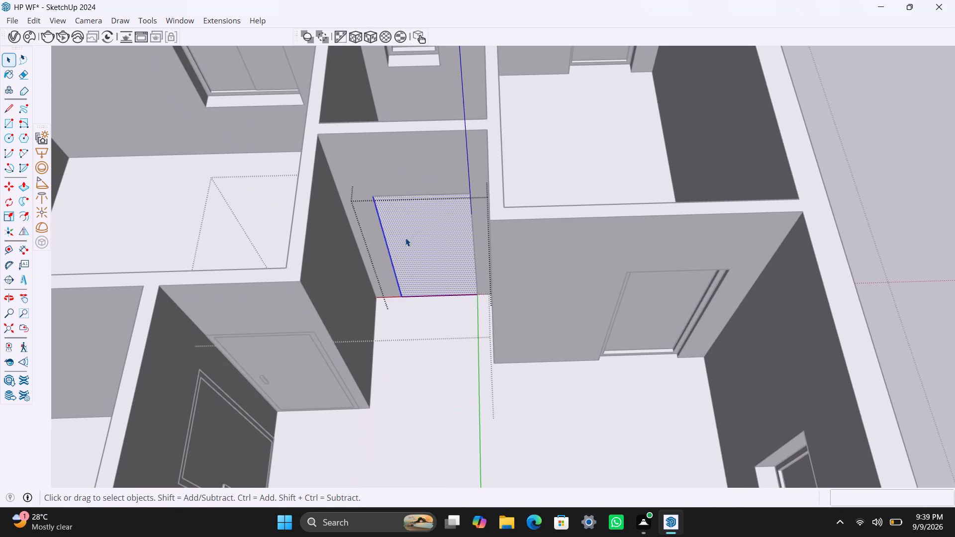
pyautogui.press('f')
pyautogui.click(404, 234)
pyautogui.write('2"')
pyautogui.press('Return')
pyautogui.press('space')
pyautogui.click(419, 247)
pyautogui.press('Delete')
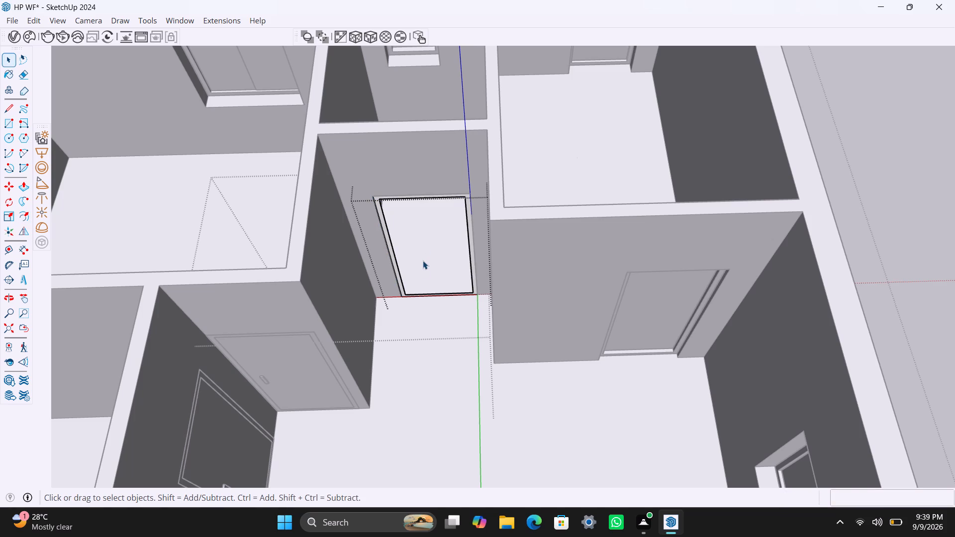
# Push/pull the louvered-window room's door frame face 2.5" thick.
pyautogui.scroll(5, 417, 268)
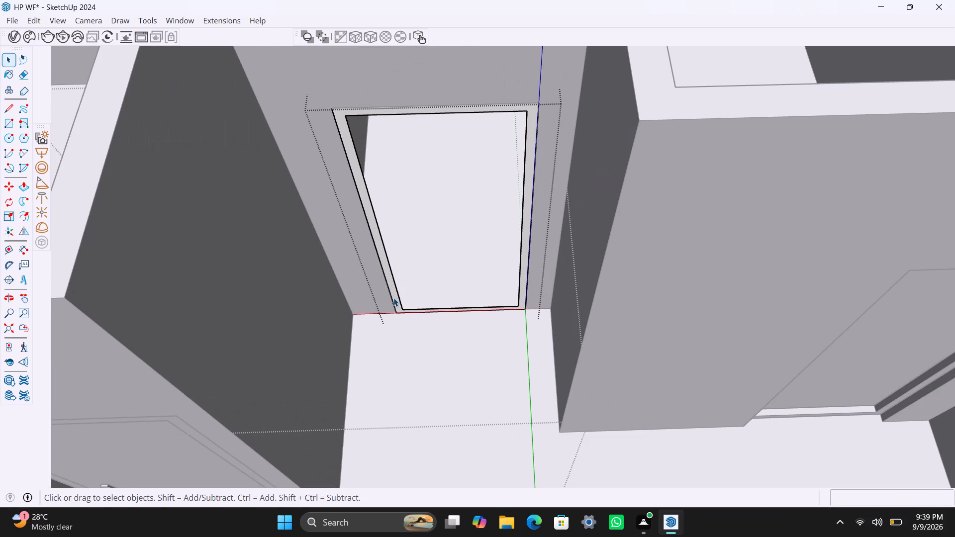
pyautogui.click(389, 286)
pyautogui.click(388, 278)
pyautogui.press('p')
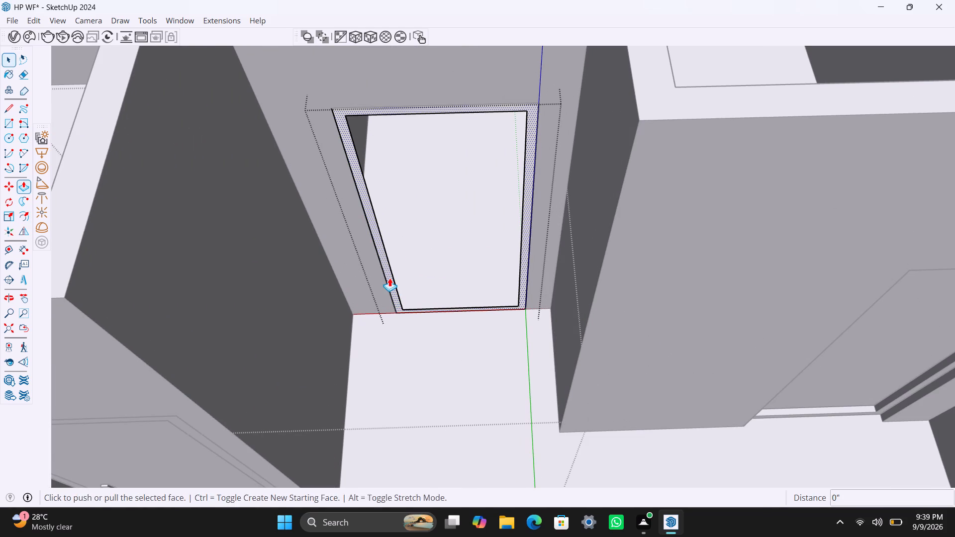
pyautogui.click(389, 278)
pyautogui.press('2')
pyautogui.press('.')
pyautogui.write('5"')
pyautogui.press('Return')
pyautogui.press('space')
# Draw a 6' 8" by 2' 8" door leaf rectangle filling the inside of this frame, and group it.
pyautogui.press('r')
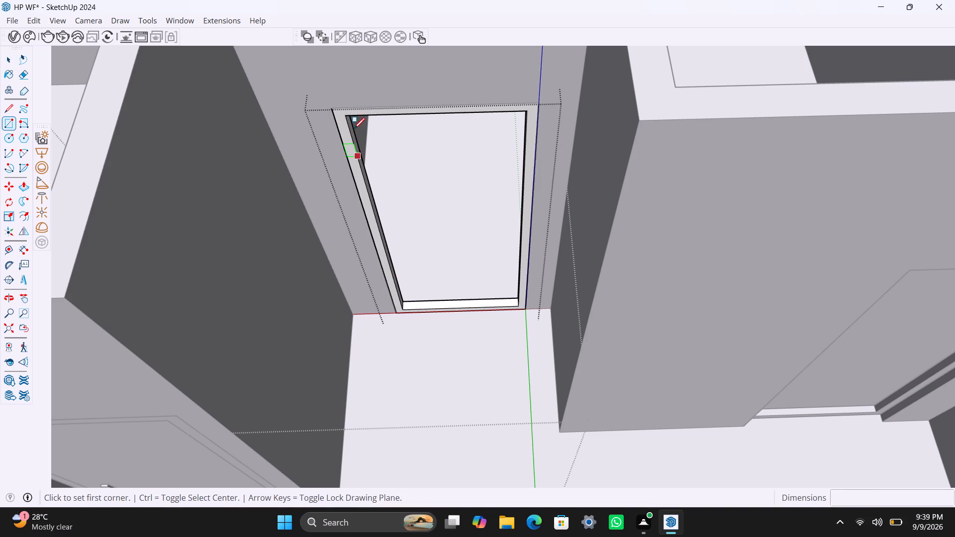
pyautogui.click(349, 117)
pyautogui.moveTo(518, 302); pyautogui.dragTo(513, 294)
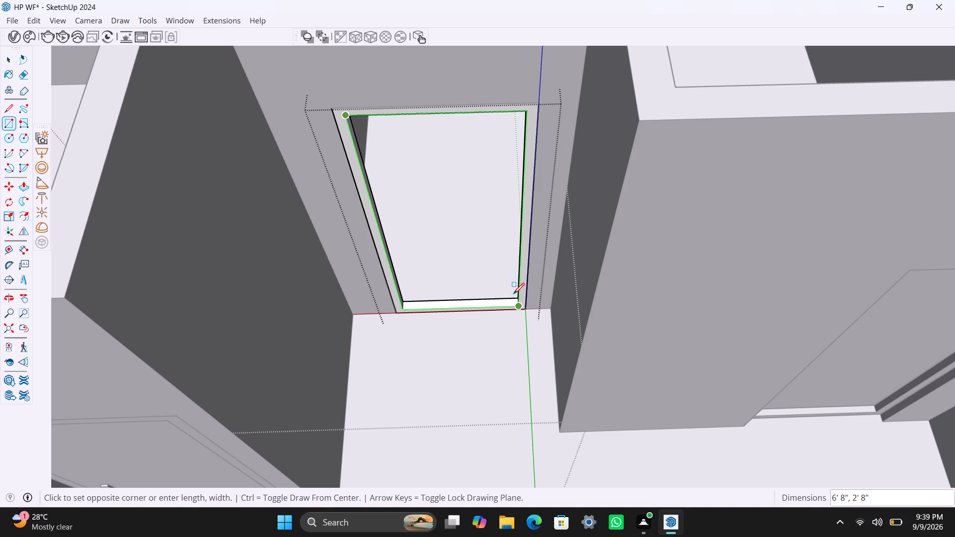
pyautogui.moveTo(513, 294); pyautogui.dragTo(516, 297)
pyautogui.press('space')
pyautogui.doubleClick(473, 256)
pyautogui.rightClick(473, 246)
pyautogui.tripleClick(458, 241)
pyautogui.rightClick(457, 238)
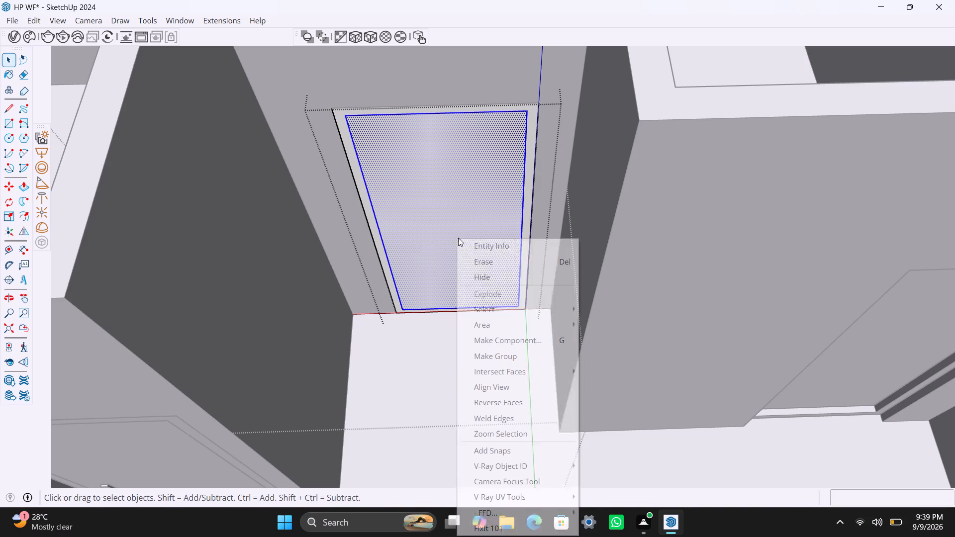
pyautogui.moveTo(527, 359); pyautogui.dragTo(526, 355)
# Open the louvered-window room's door leaf group and push/pull its face 18 mm thick.
pyautogui.tripleClick(474, 257)
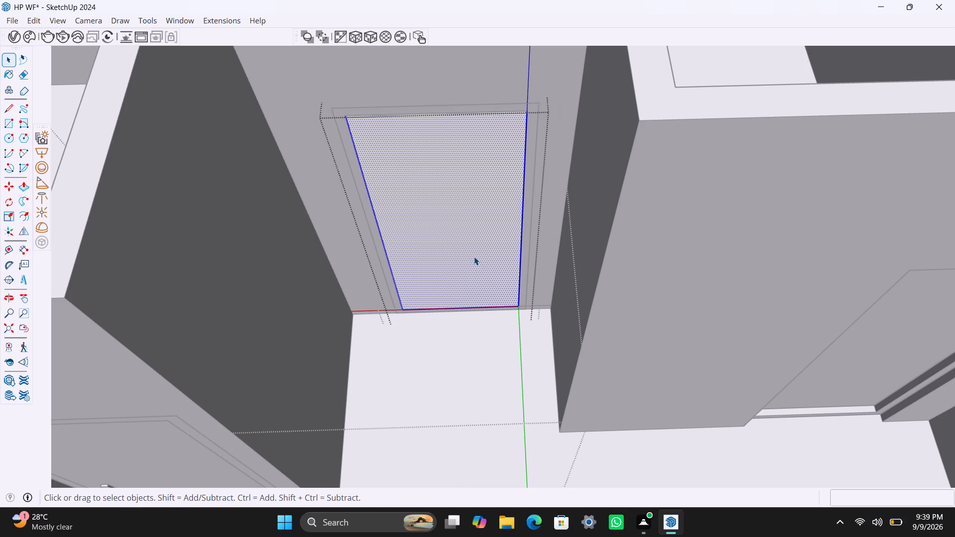
pyautogui.press('p')
pyautogui.click(474, 257)
pyautogui.write('18')
pyautogui.write('MM')
pyautogui.press('Return')
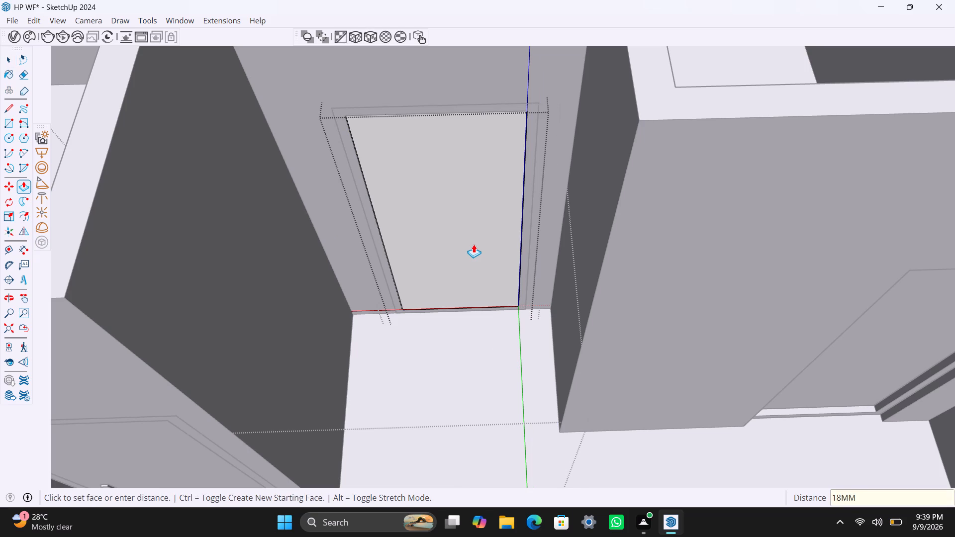
pyautogui.press('space')
# Draw a small upright handle rectangle near the free edge of the louvered-window room's door leaf, and group it.
pyautogui.press('r')
pyautogui.click(393, 223)
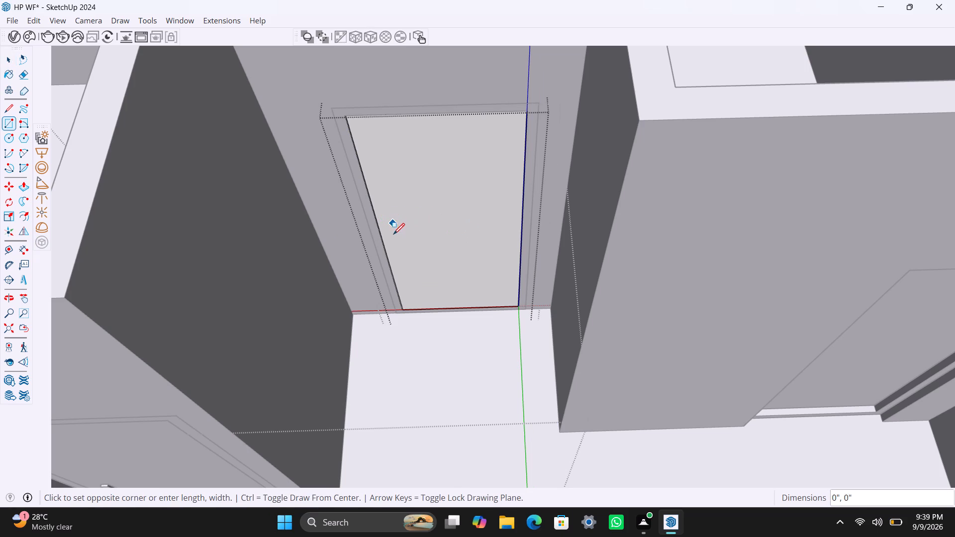
pyautogui.scroll(2, 404, 250)
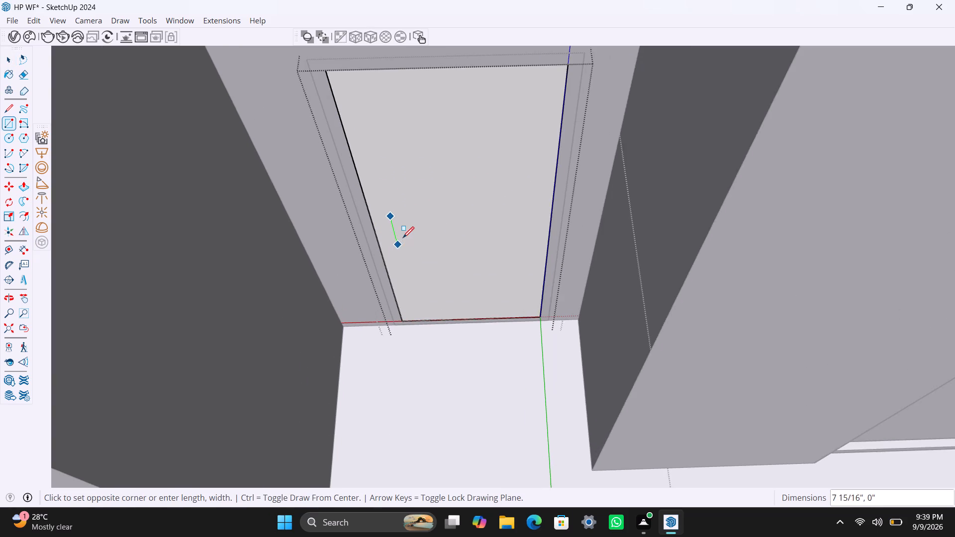
pyautogui.scroll(2, 403, 236)
pyautogui.click(402, 236)
pyautogui.press('space')
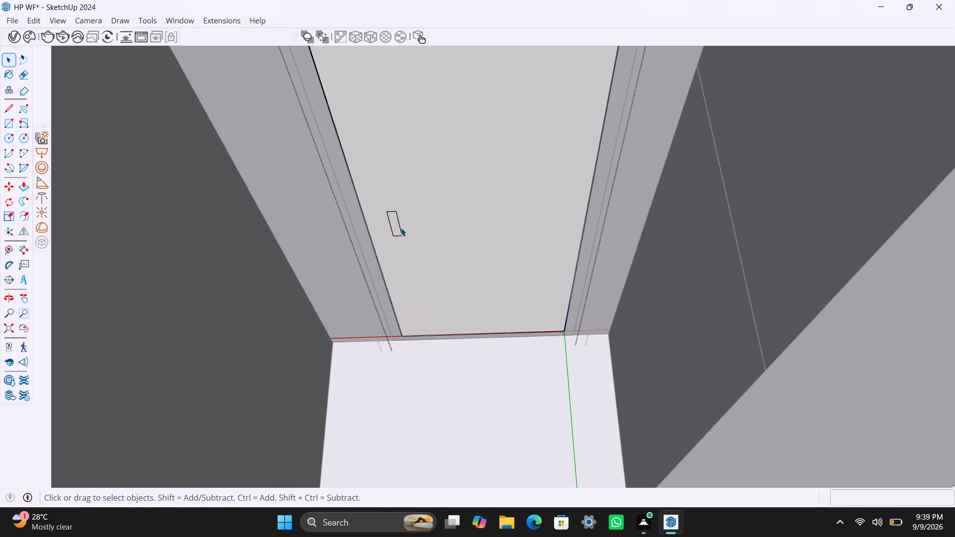
pyautogui.doubleClick(398, 229)
pyautogui.rightClick(398, 224)
pyautogui.moveTo(446, 344); pyautogui.dragTo(442, 335)
# Open the new handle group, push/pull its face outward about 7/16", and close the handle group.
pyautogui.tripleClick(398, 231)
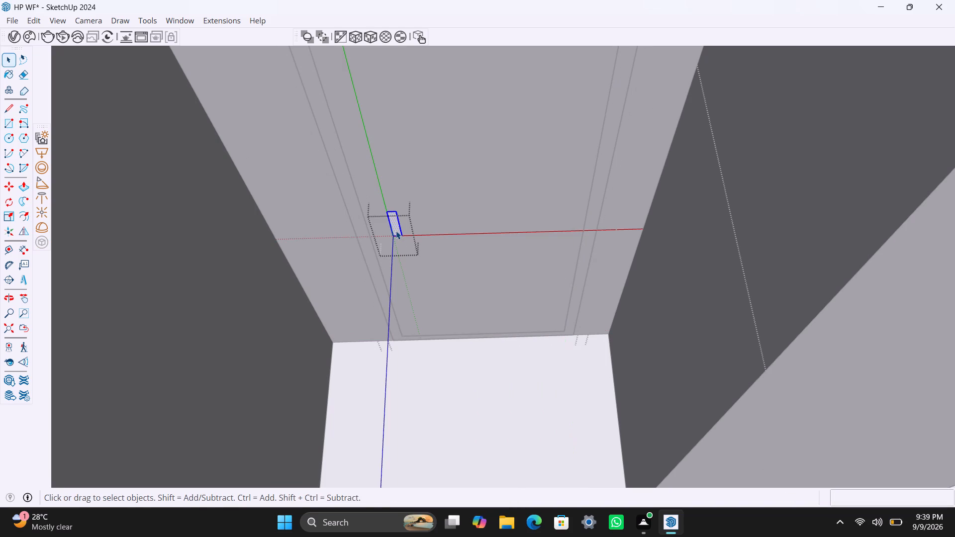
pyautogui.press('p')
pyautogui.click(396, 231)
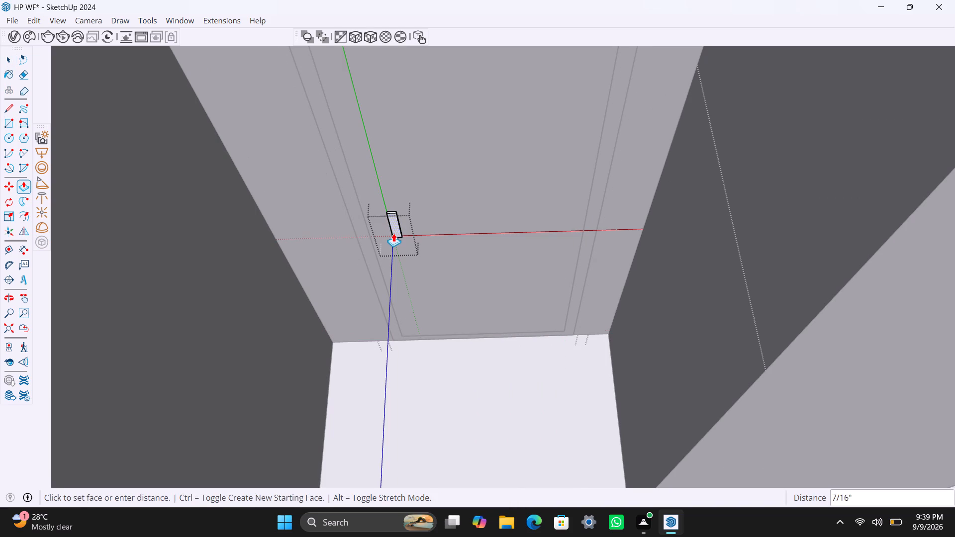
pyautogui.click(393, 233)
pyautogui.press('space')
pyautogui.click(525, 346)
# Save the model and exit all the nested door groups.
pyautogui.scroll(-9, 473, 240)
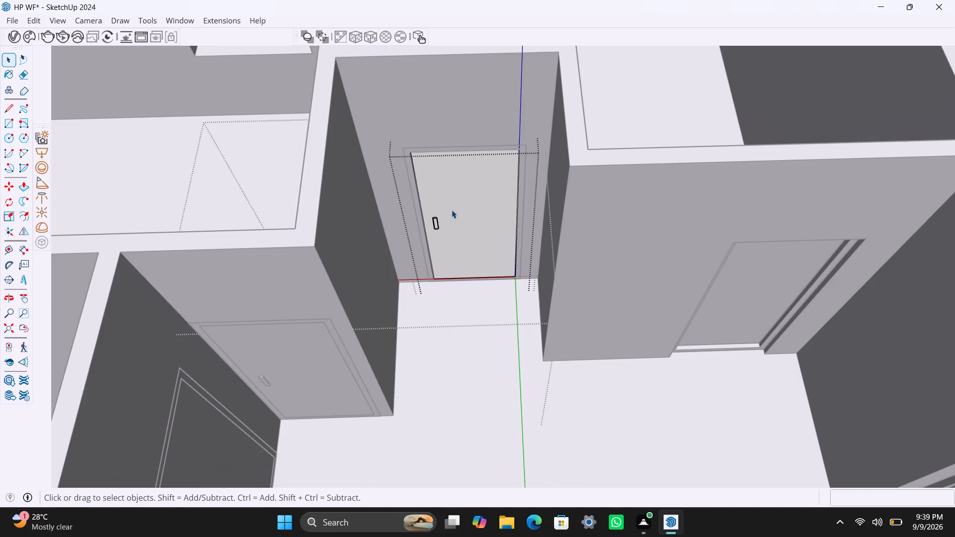
pyautogui.hotkey('ctrl', 's')
pyautogui.scroll(-8, 452, 215)
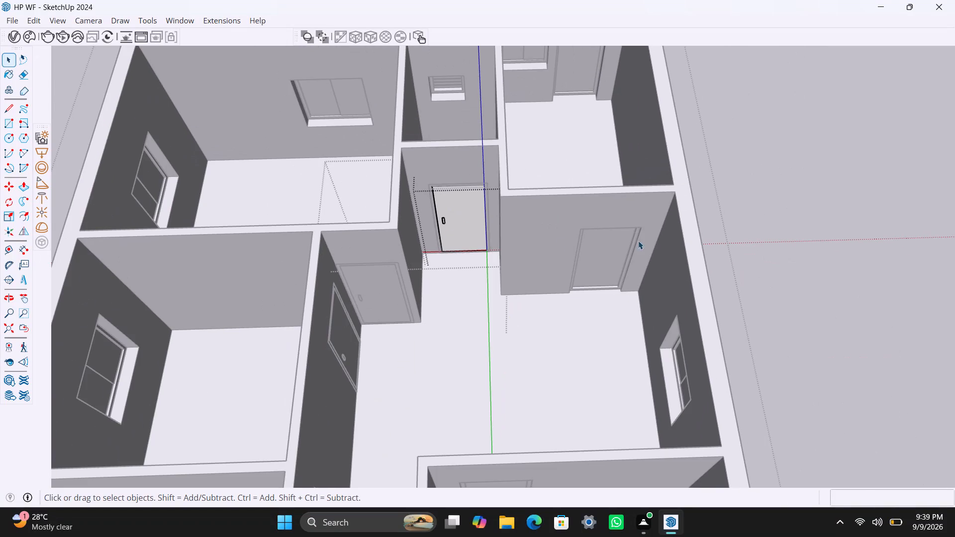
pyautogui.tripleClick(775, 213)
pyautogui.tripleClick(776, 211)
pyautogui.click(776, 209)
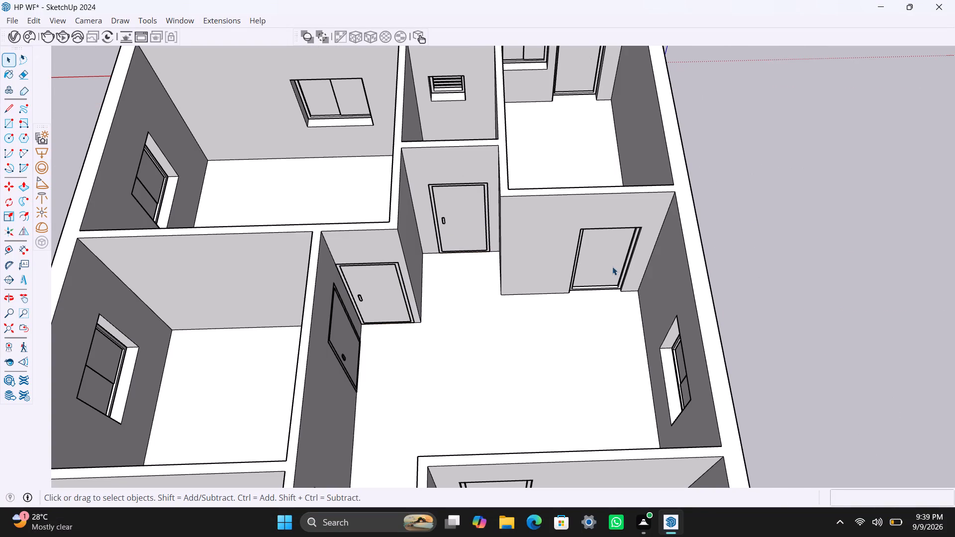
# Draw a small upright handle rectangle near the free edge of the handle-less hall door beside the outer side wall, and group it.
pyautogui.scroll(5, 606, 259)
pyautogui.moveTo(589, 262); pyautogui.dragTo(568, 207, button='middle')
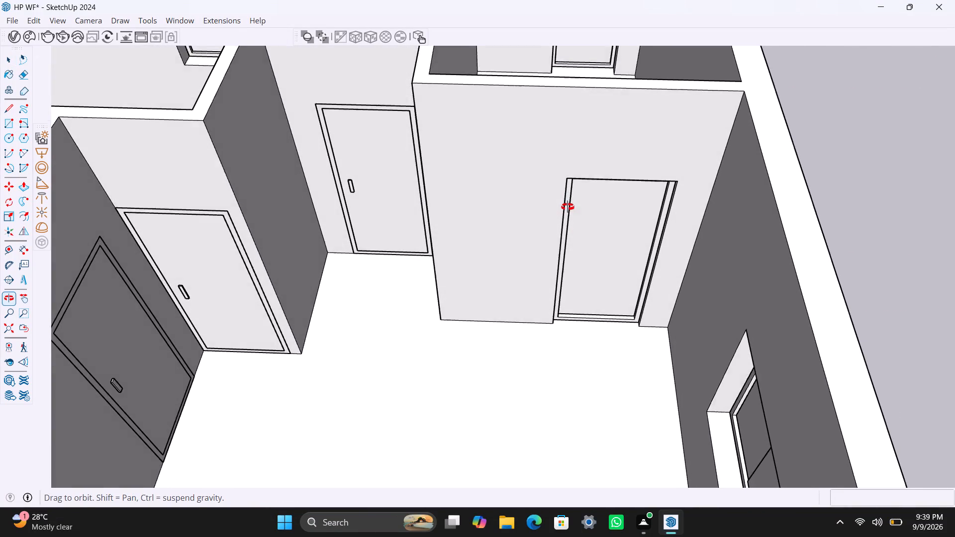
pyautogui.moveTo(568, 207); pyautogui.dragTo(568, 207, button='middle')
pyautogui.scroll(3, 582, 249)
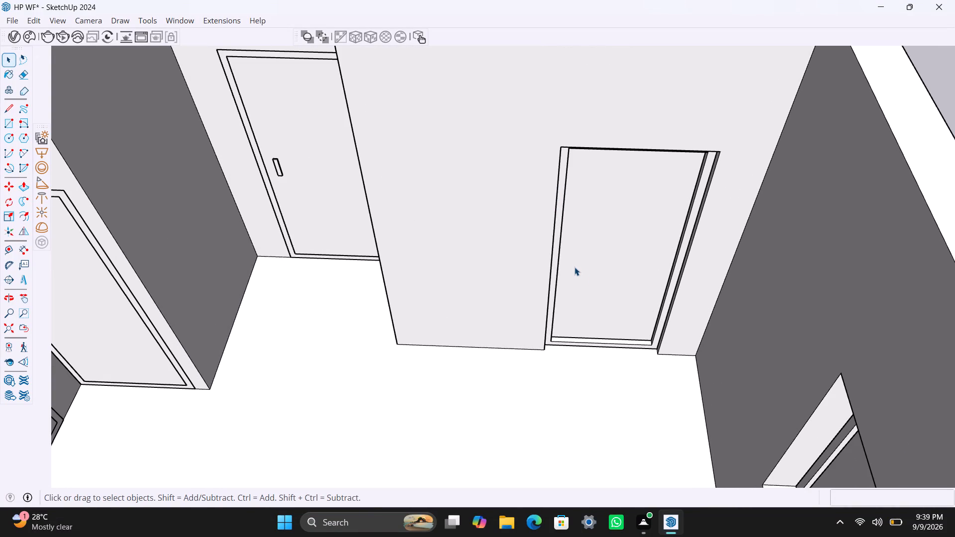
pyautogui.press('r')
pyautogui.click(576, 237)
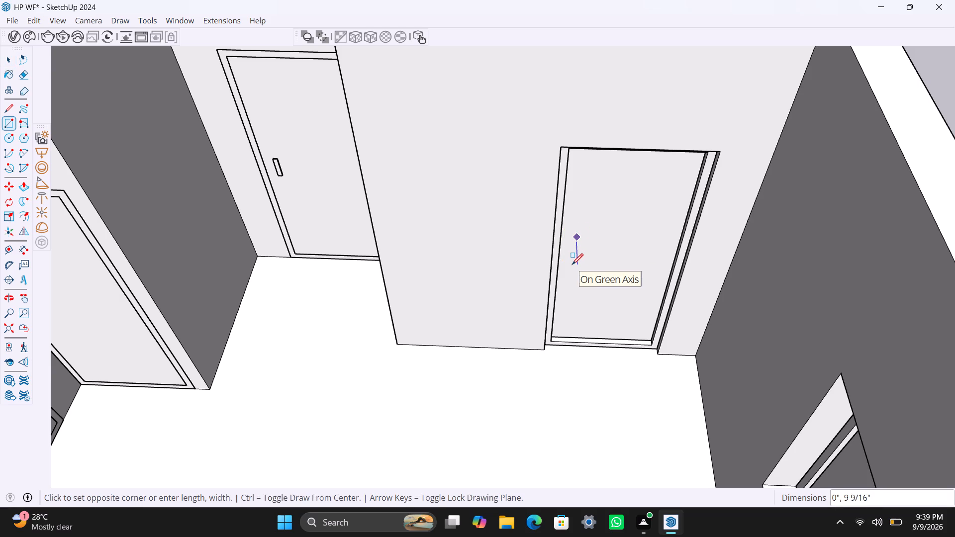
pyautogui.press('Escape')
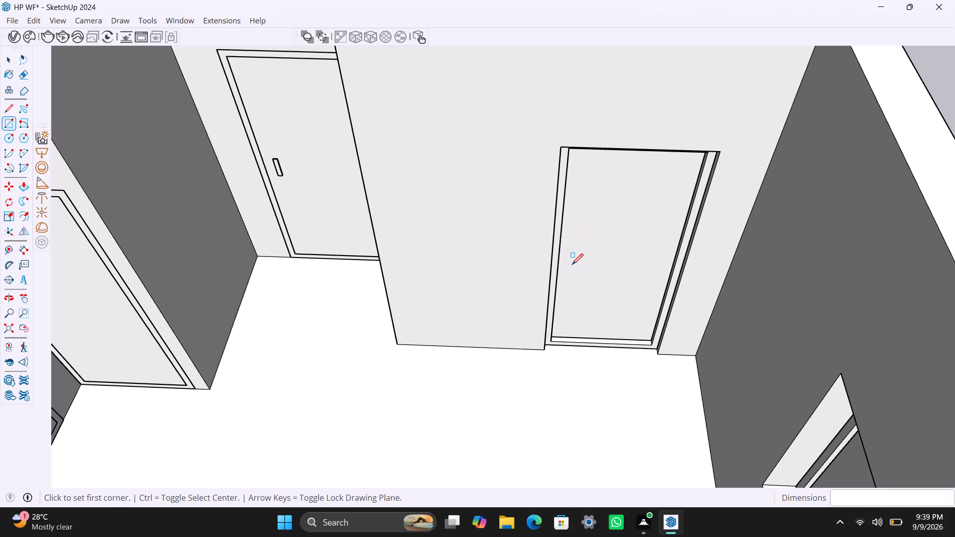
pyautogui.scroll(2, 658, 256)
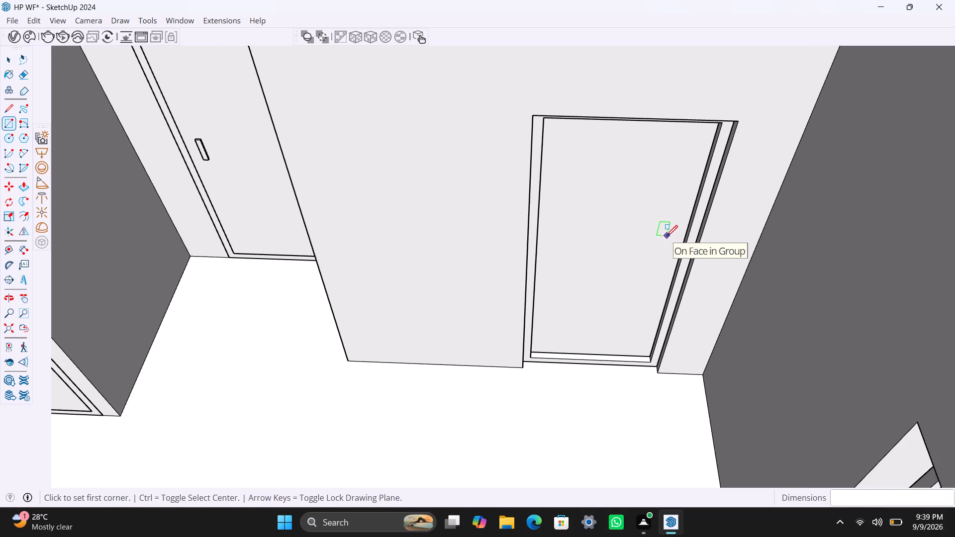
pyautogui.click(667, 236)
pyautogui.scroll(2, 661, 271)
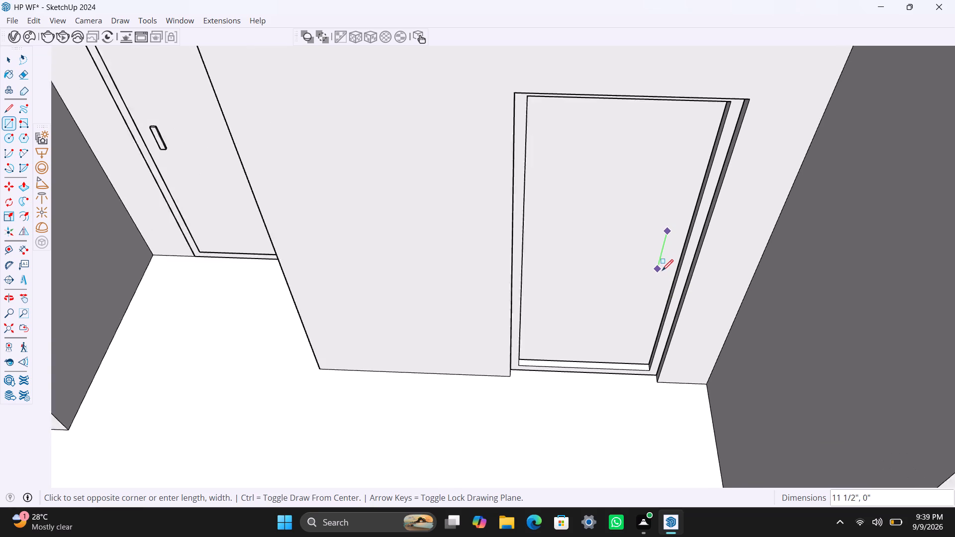
pyautogui.press('Escape')
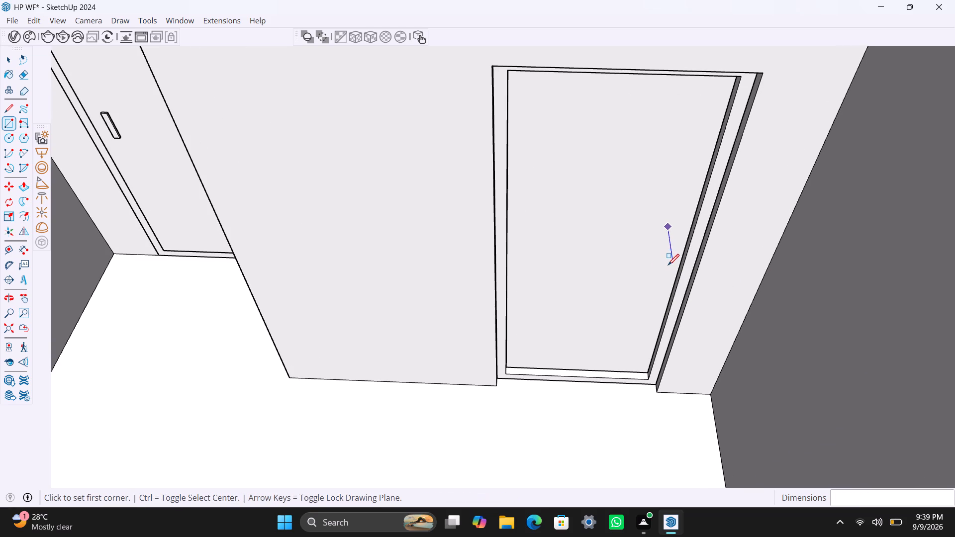
pyautogui.click(662, 255)
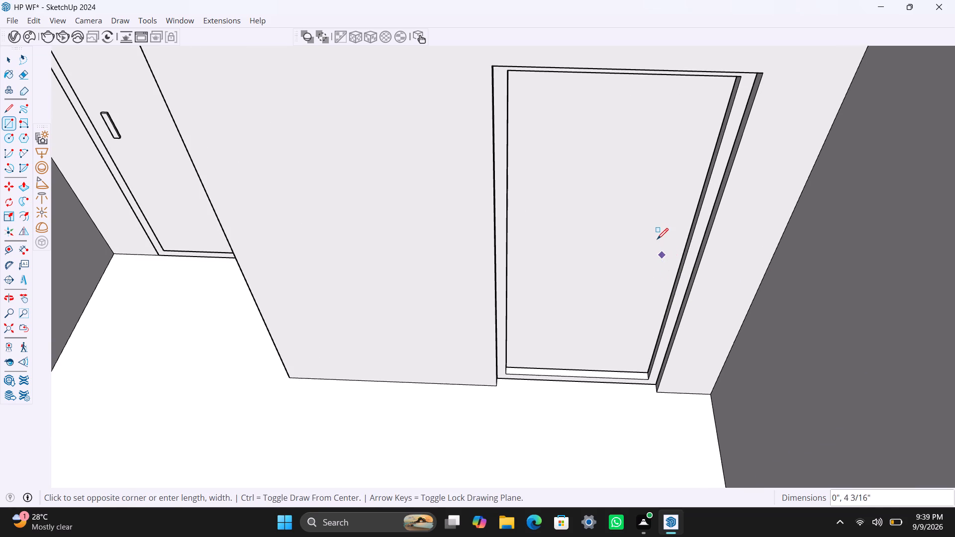
pyautogui.press('Escape')
pyautogui.click(661, 243)
pyautogui.scroll(2, 663, 276)
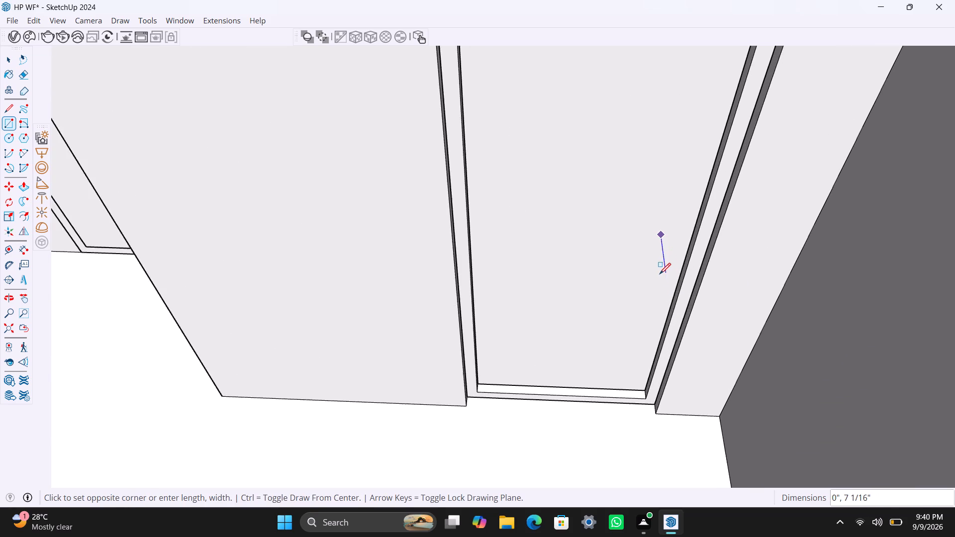
pyautogui.scroll(2, 660, 274)
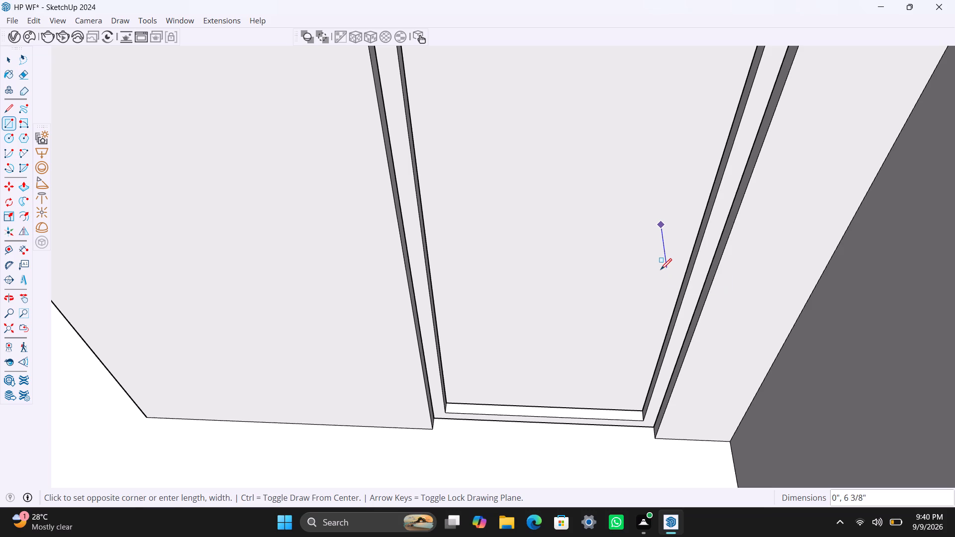
pyautogui.click(660, 270)
pyautogui.press('space')
pyautogui.doubleClick(659, 261)
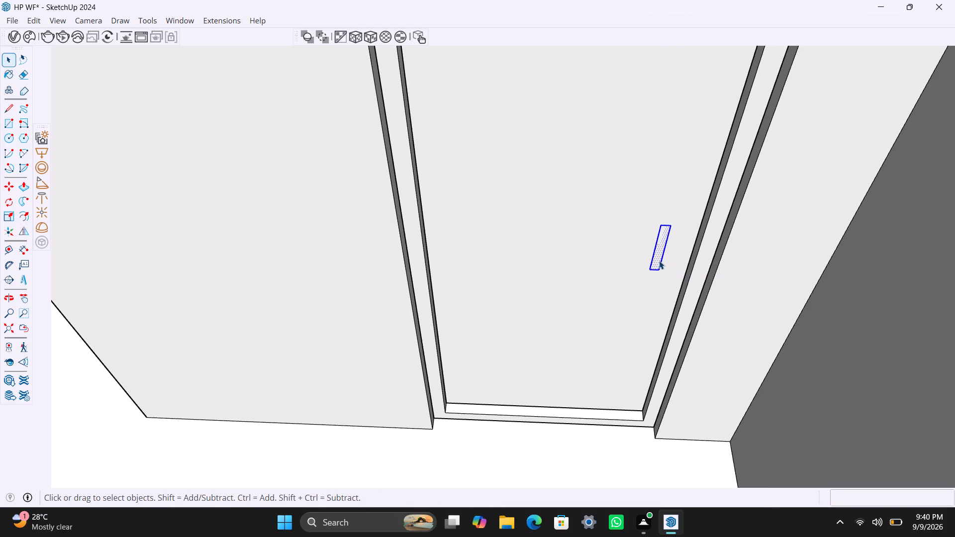
pyautogui.rightClick(659, 261)
pyautogui.click(701, 117)
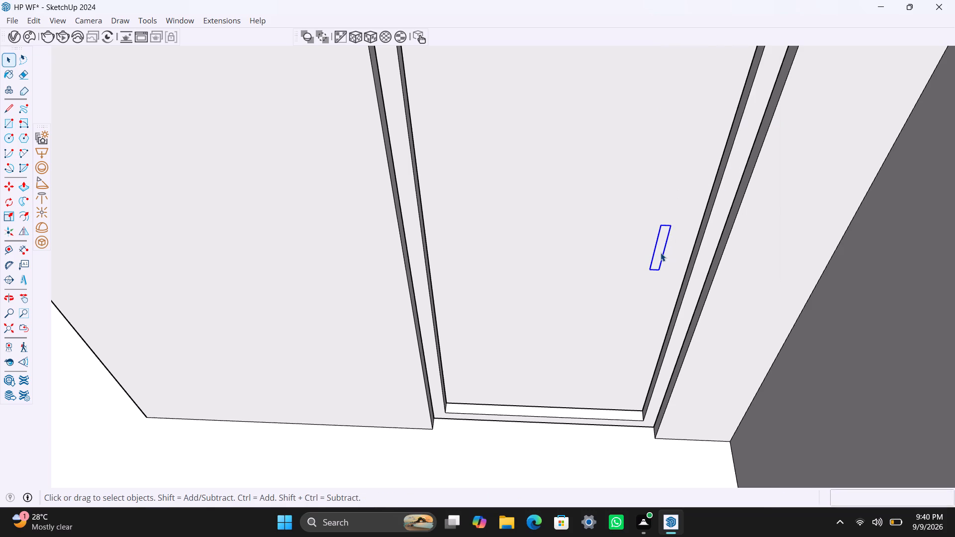
# Open the new handle group and push/pull its face slightly outward to give the handle thickness.
pyautogui.tripleClick(661, 253)
pyautogui.press('p')
pyautogui.click(661, 251)
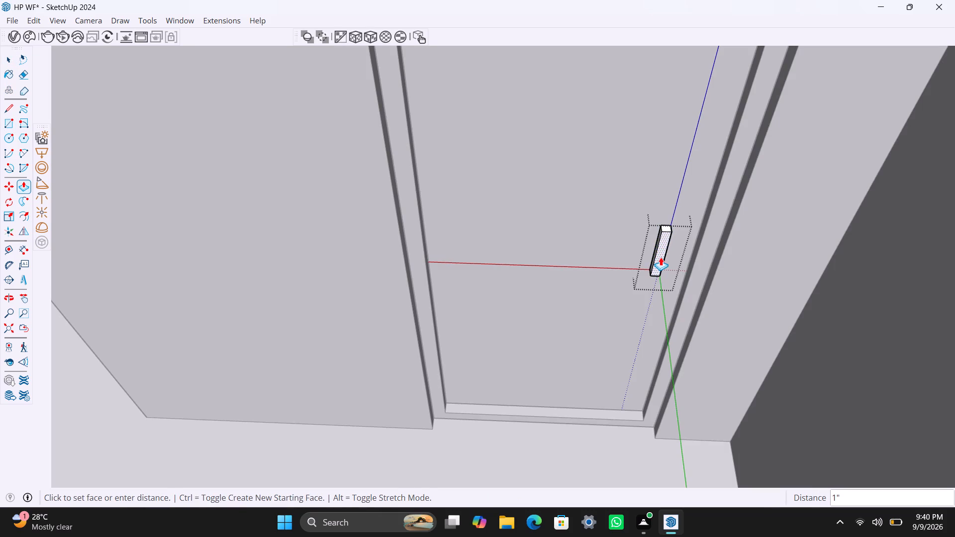
pyautogui.click(660, 254)
pyautogui.press('space')
# Shorten the handle by push/pulling its top face down about 2 5/16", and close the handle group.
pyautogui.scroll(1, 648, 260)
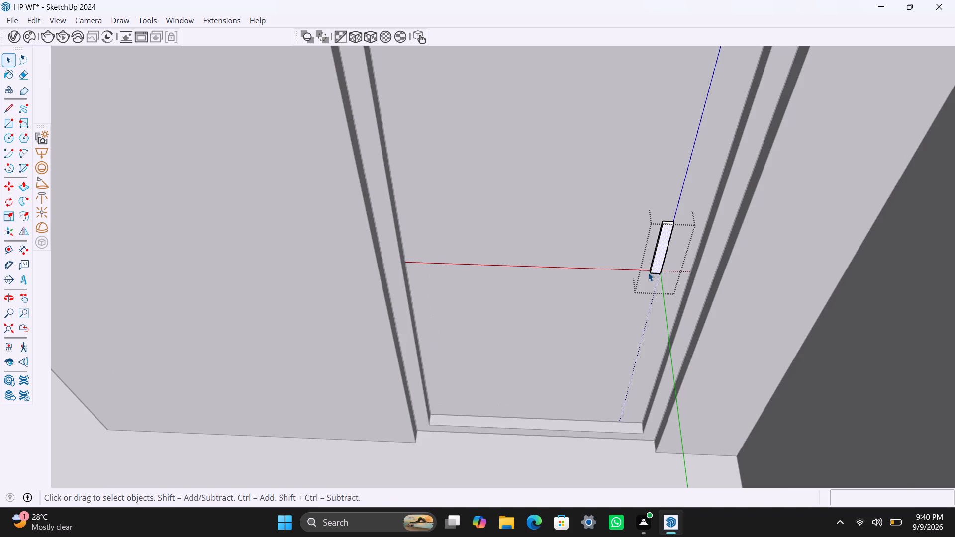
pyautogui.moveTo(648, 271); pyautogui.dragTo(617, 205, button='middle')
pyautogui.scroll(5, 667, 229)
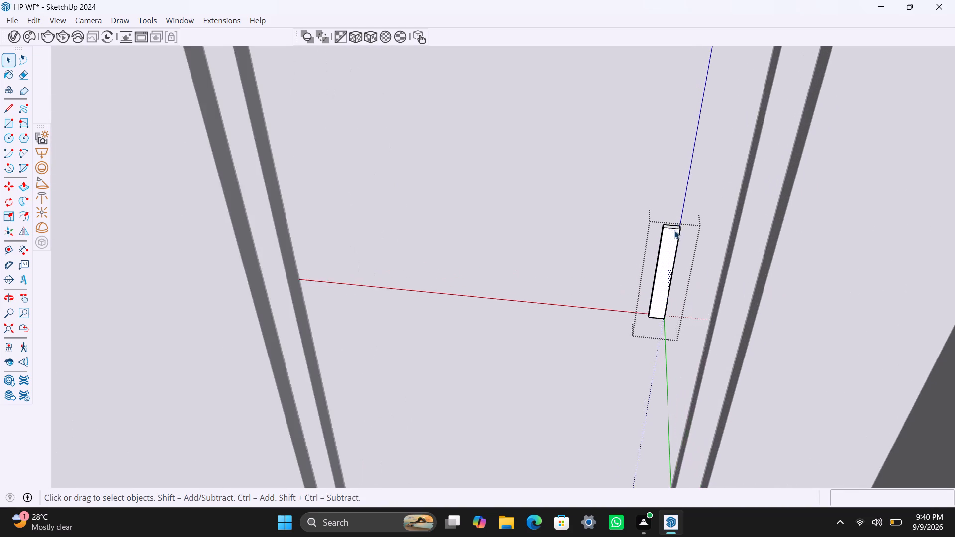
pyautogui.scroll(2, 674, 230)
pyautogui.click(676, 225)
pyautogui.click(676, 226)
pyautogui.scroll(2, 676, 229)
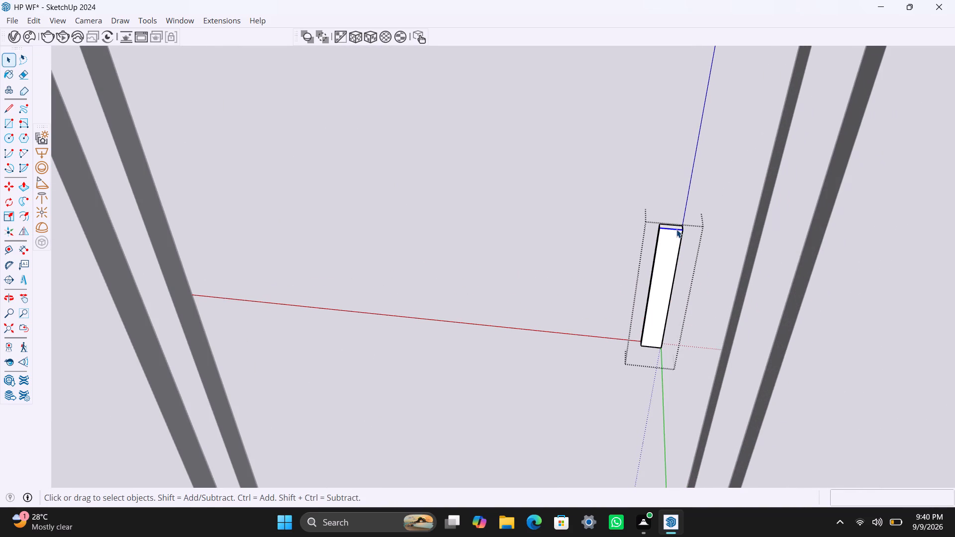
pyautogui.scroll(1, 676, 229)
pyautogui.click(677, 228)
pyautogui.scroll(2, 677, 228)
pyautogui.click(676, 227)
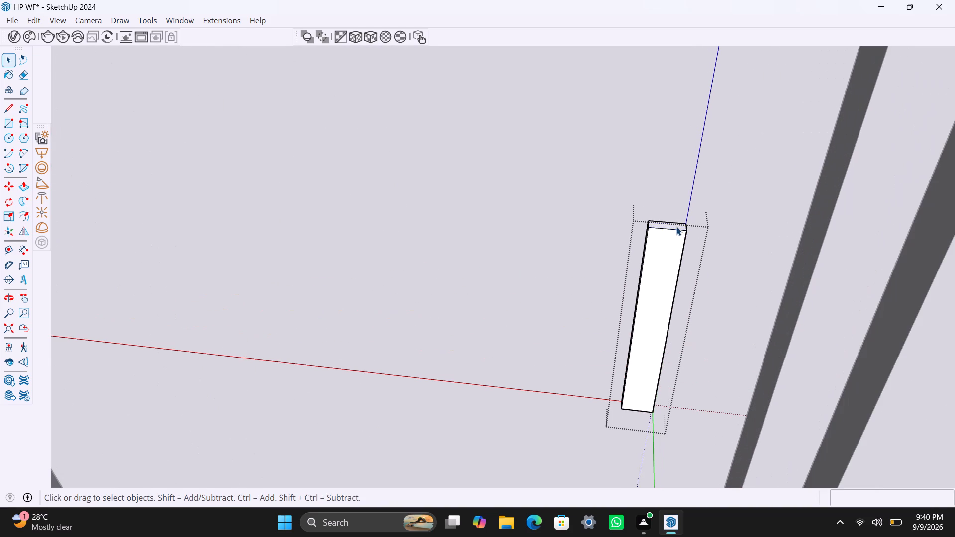
pyautogui.press('p')
pyautogui.click(676, 226)
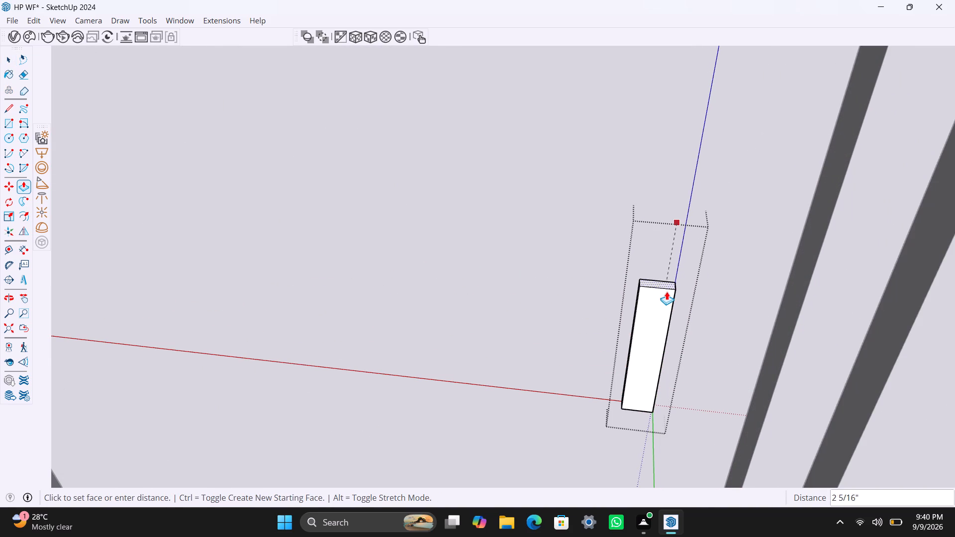
pyautogui.click(667, 291)
pyautogui.press('space')
pyautogui.click(537, 283)
# Clear the selection and save the model with the new door handle.
pyautogui.scroll(-20, 484, 241)
pyautogui.scroll(-9, 484, 241)
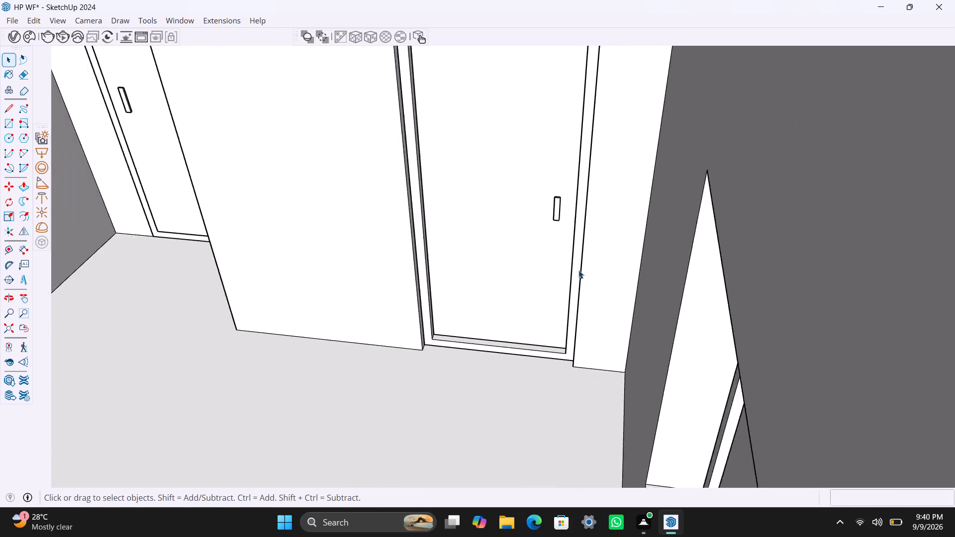
pyautogui.scroll(-10, 578, 270)
pyautogui.click(714, 226)
pyautogui.hotkey('ctrl', 's')
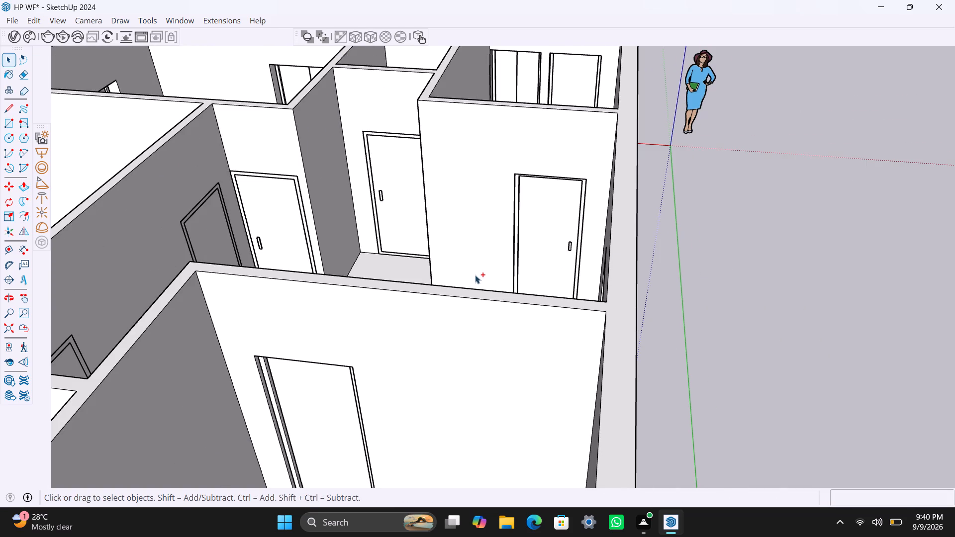
pyautogui.press('space')
# Examine the rooms, doors and windows from all sides of the house, ending at the corner room farthest from the green axis.
pyautogui.scroll(-8, 455, 295)
pyautogui.scroll(-4, 422, 346)
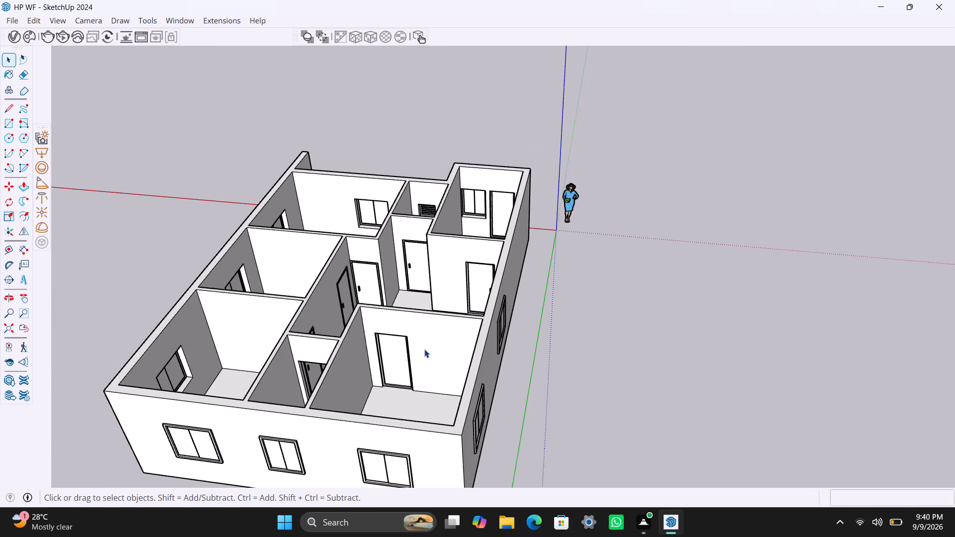
pyautogui.moveTo(418, 372); pyautogui.dragTo(569, 414, button='middle')
pyautogui.scroll(2, 565, 406)
pyautogui.scroll(2, 518, 421)
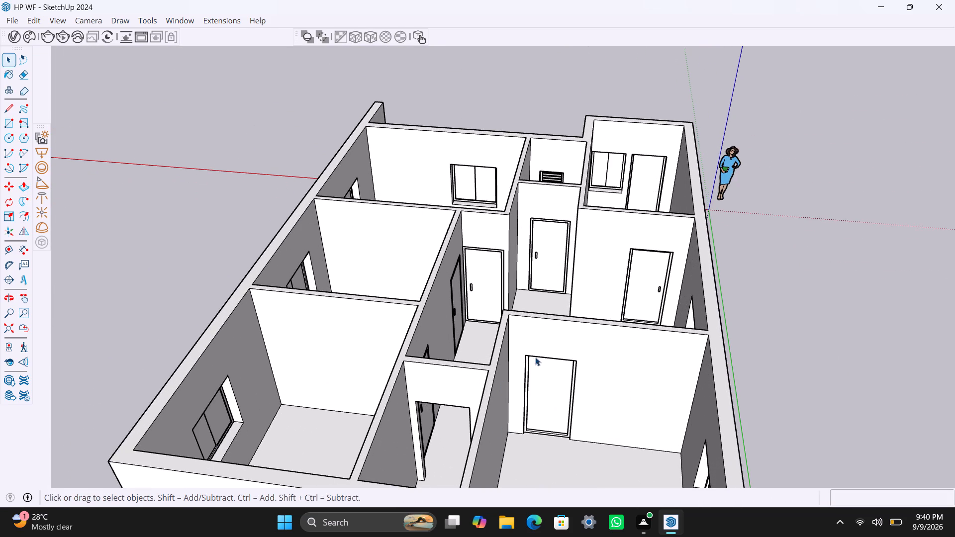
pyautogui.moveTo(538, 358); pyautogui.dragTo(60, 461, button='middle')
pyautogui.scroll(2, 301, 298)
pyautogui.moveTo(560, 212); pyautogui.dragTo(107, 288, button='middle')
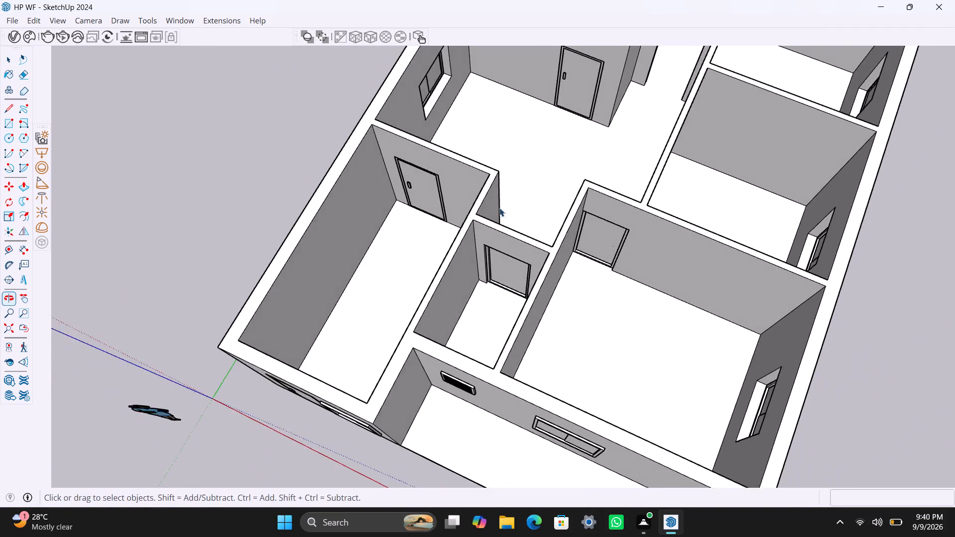
pyautogui.scroll(-4, 520, 198)
pyautogui.moveTo(538, 200); pyautogui.dragTo(541, 411, button='middle')
pyautogui.scroll(3, 556, 392)
pyautogui.moveTo(621, 402); pyautogui.dragTo(681, 300, button='middle')
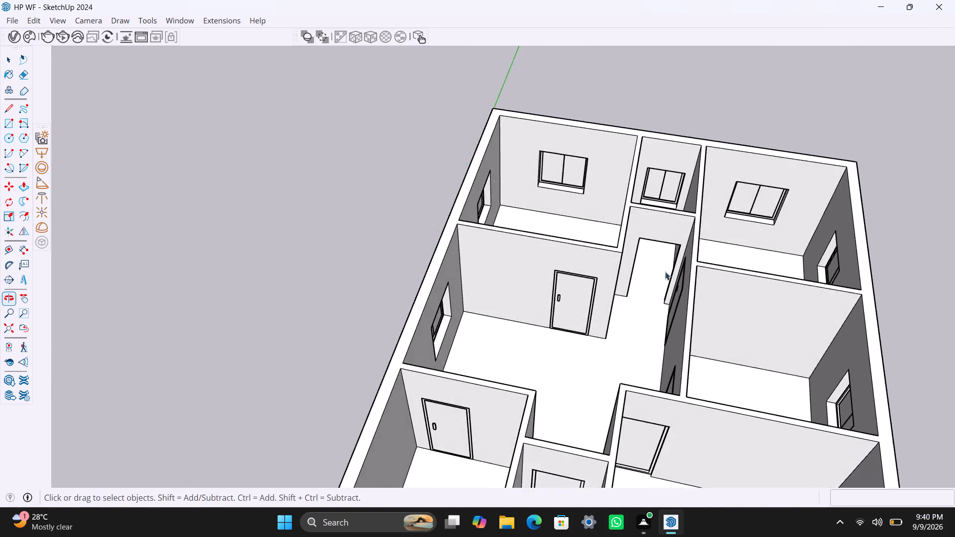
pyautogui.scroll(3, 653, 258)
pyautogui.moveTo(643, 246); pyautogui.dragTo(545, 279, button='middle')
pyautogui.scroll(1, 587, 303)
pyautogui.scroll(3, 519, 330)
pyautogui.scroll(-6, 532, 261)
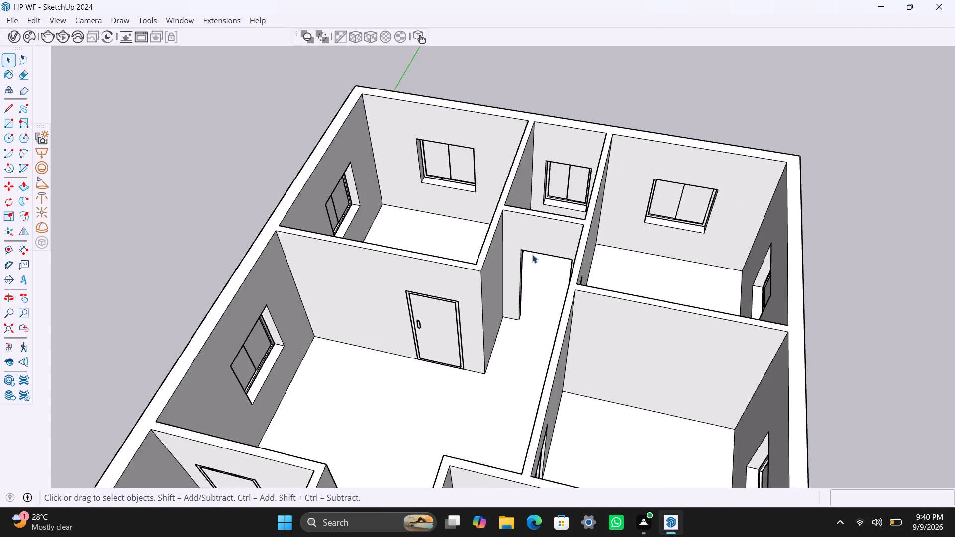
pyautogui.scroll(-4, 532, 254)
pyautogui.moveTo(586, 270); pyautogui.dragTo(597, 361, button='middle')
pyautogui.scroll(3, 614, 242)
pyautogui.moveTo(616, 262); pyautogui.dragTo(633, 271, button='middle')
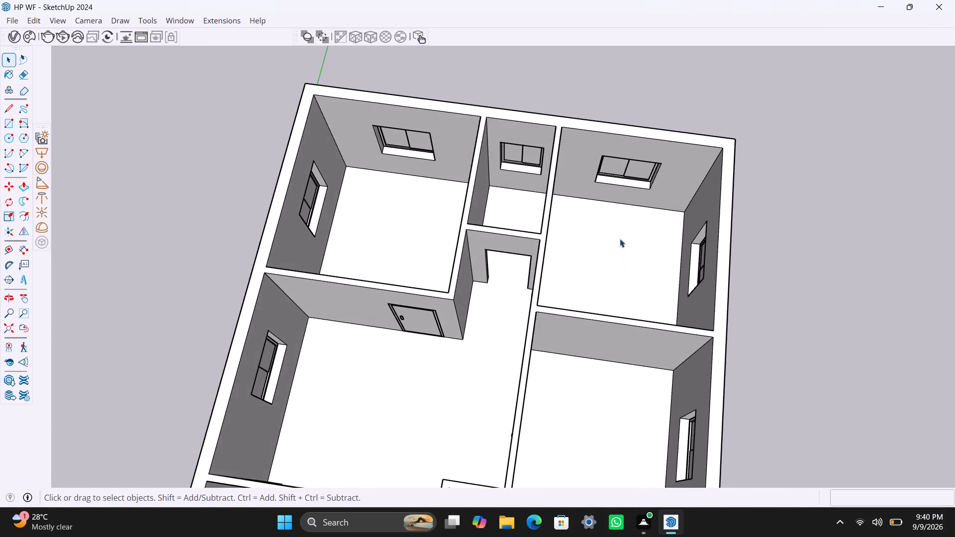
pyautogui.scroll(3, 620, 239)
# Select the corner room's floor face and place a guide 2' in from the window wall it shares with the narrow room.
pyautogui.press('t')
pyautogui.press('space')
pyautogui.tripleClick(606, 230)
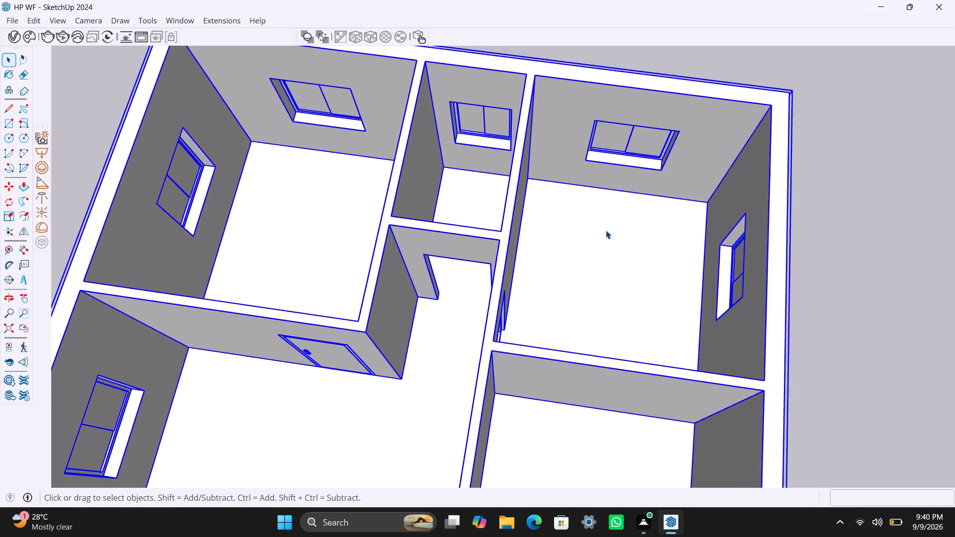
pyautogui.click(599, 221)
pyautogui.press('t')
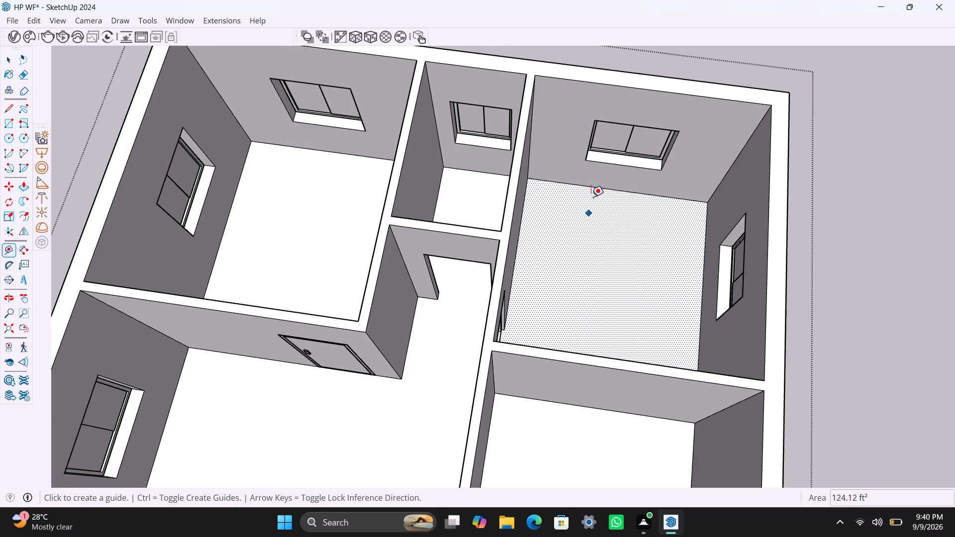
pyautogui.press('space')
pyautogui.click(573, 235)
pyautogui.click(588, 201)
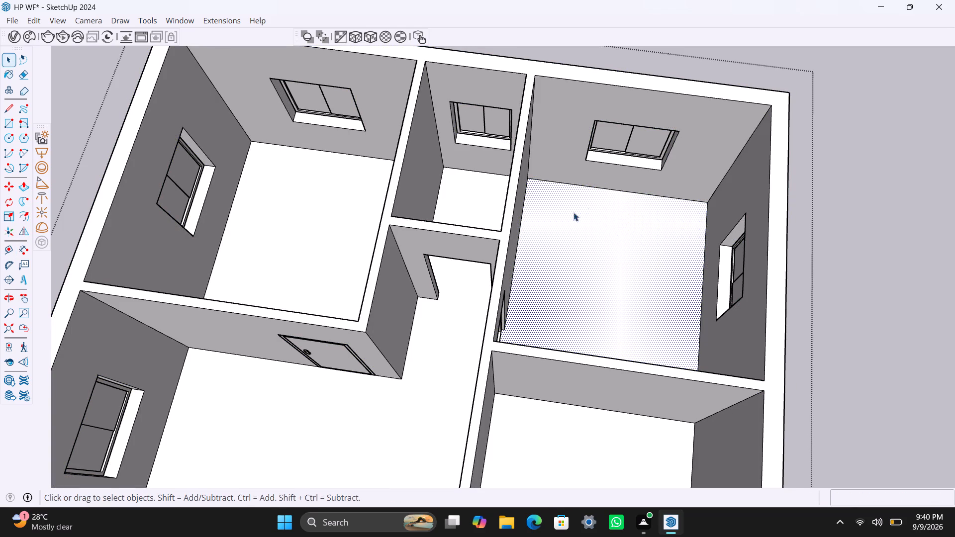
pyautogui.press('t')
pyautogui.click(592, 188)
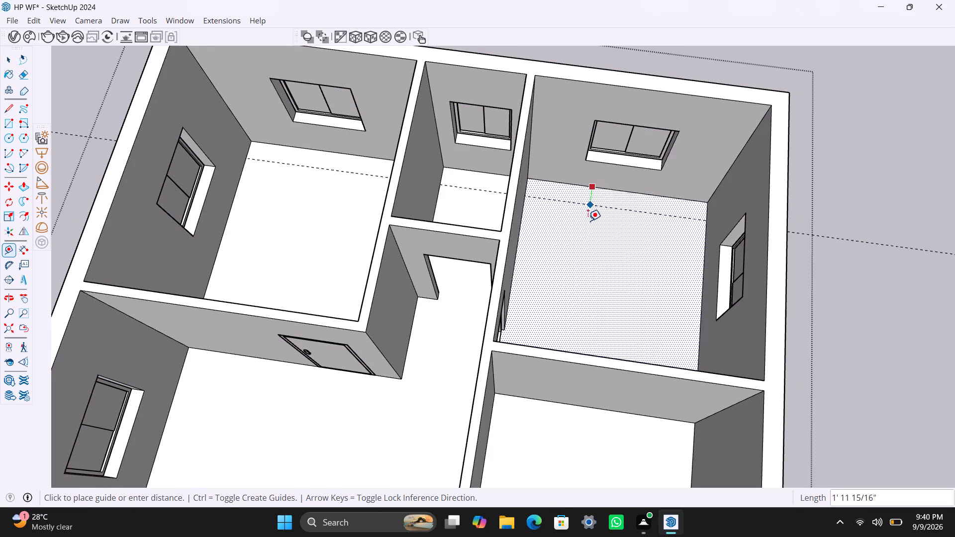
pyautogui.press('2')
pyautogui.press("'")
pyautogui.press('Return')
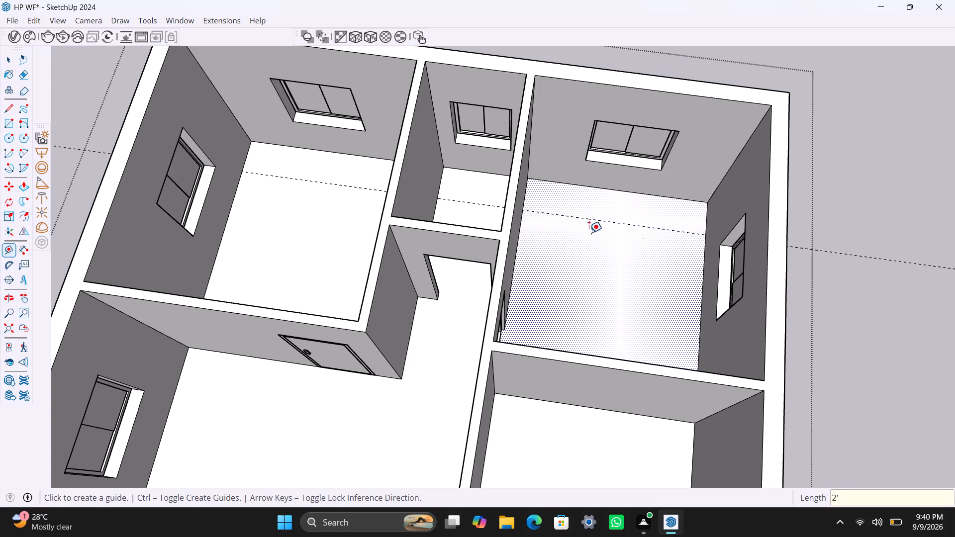
# Place a second guide on the corner room's floor 2' in from the adjoining outer side wall.
pyautogui.moveTo(703, 228); pyautogui.dragTo(694, 230)
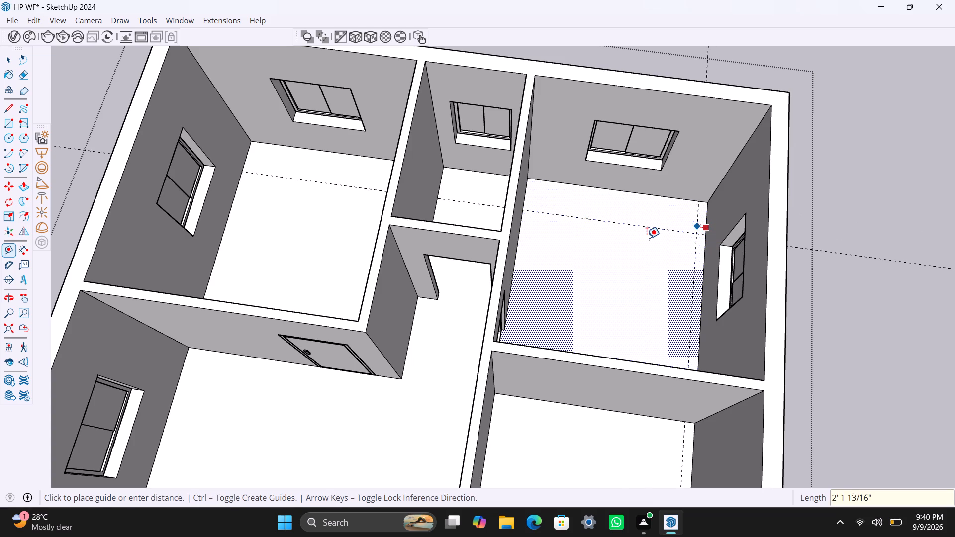
pyautogui.press('2')
pyautogui.press("'")
pyautogui.press('Return')
pyautogui.press('space')
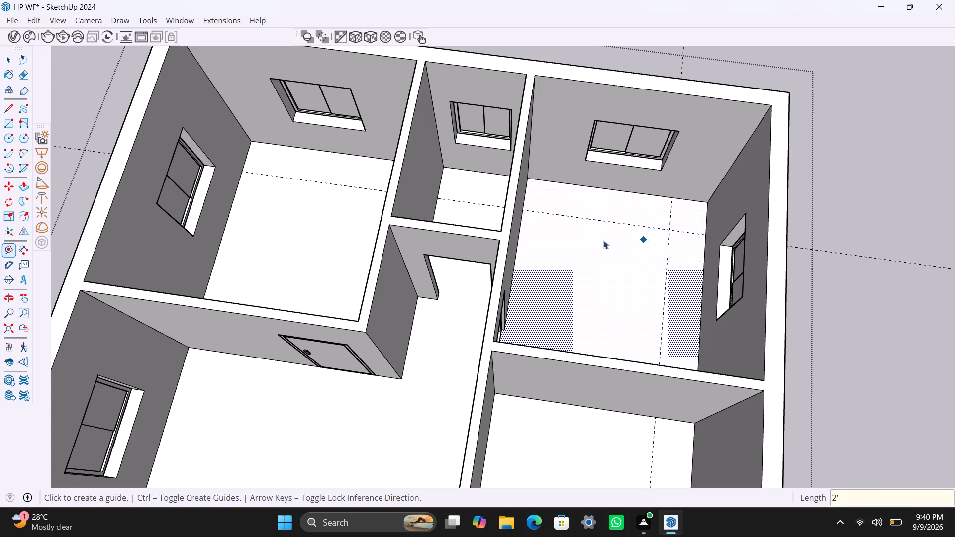
# Draw a floor rectangle along the corner room's window wall, from the inner corner to the guides' crossing, and group it.
pyautogui.press('r')
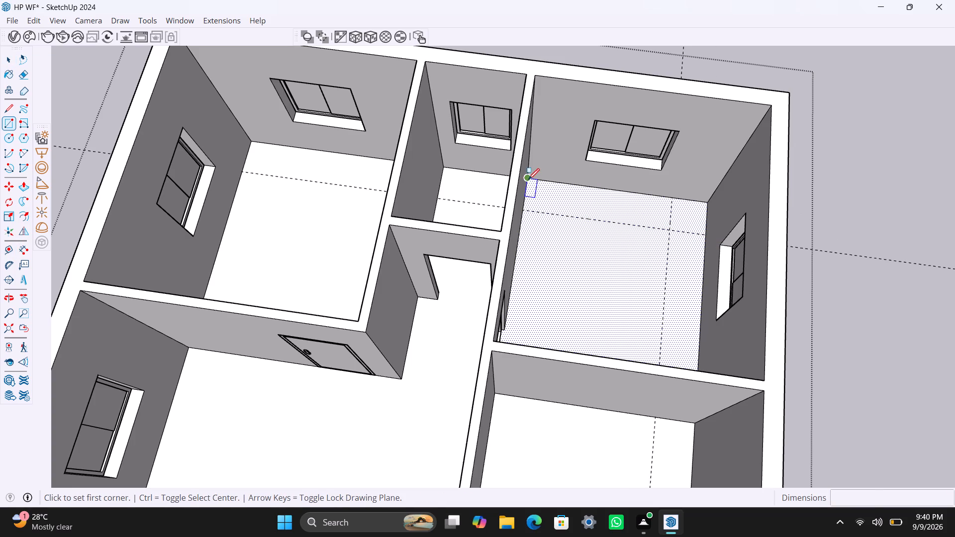
pyautogui.moveTo(528, 179); pyautogui.dragTo(529, 184)
pyautogui.click(668, 228)
pyautogui.press('space')
pyautogui.doubleClick(620, 218)
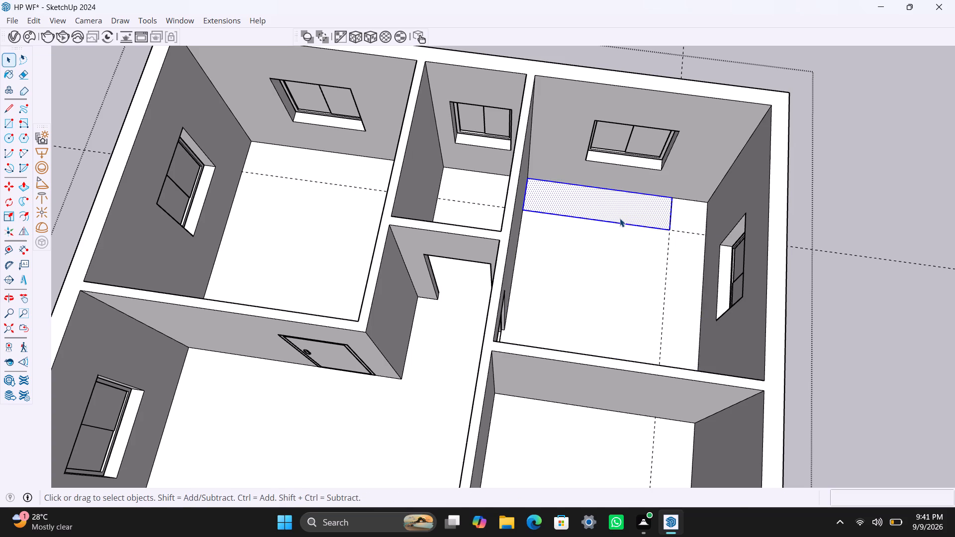
pyautogui.rightClick(620, 218)
pyautogui.click(665, 340)
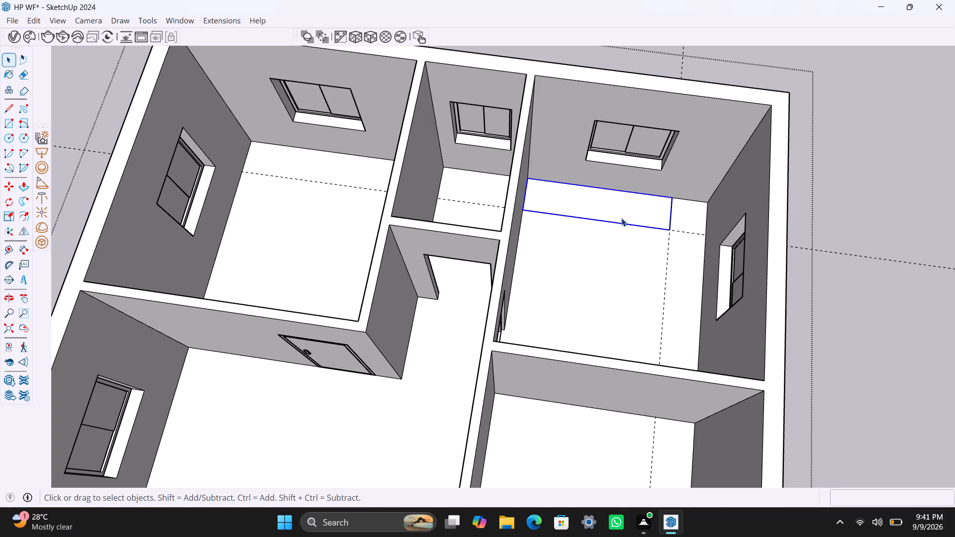
# Open the corner room's rectangle group and pull its face up 3' into a counter block.
pyautogui.doubleClick(622, 218)
pyautogui.click(621, 214)
pyautogui.press('p')
pyautogui.click(621, 214)
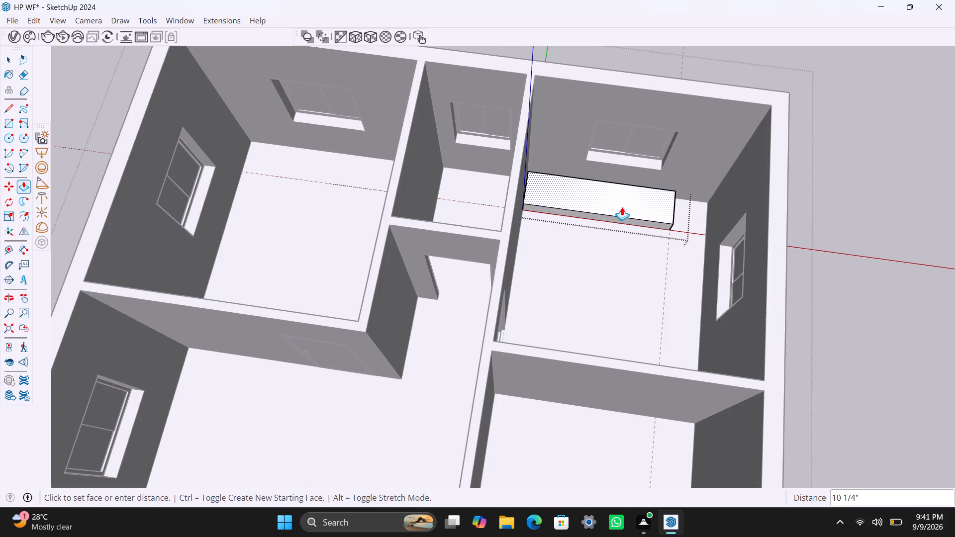
pyautogui.write("3'")
pyautogui.press('Return')
pyautogui.press('space')
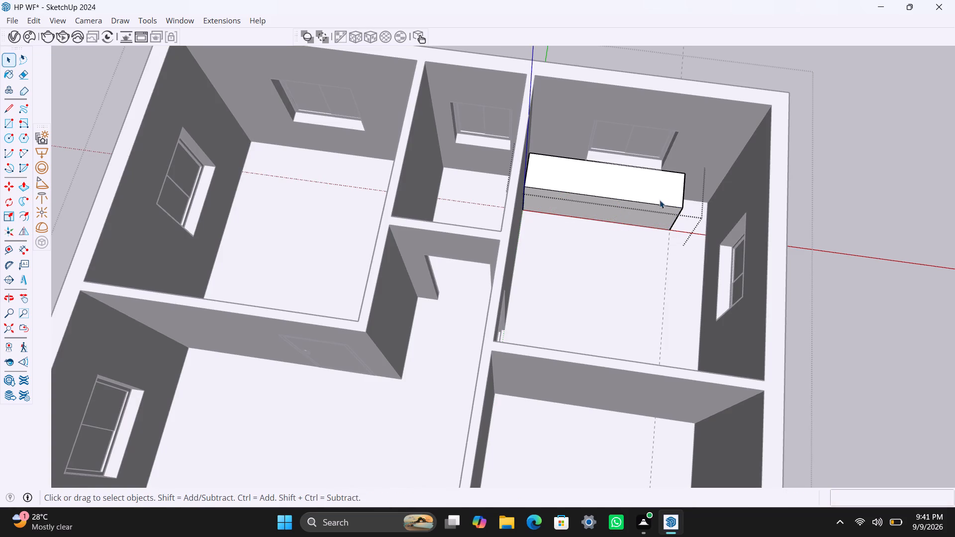
# Extend the counter block's free end 2' to reach the outer side wall.
pyautogui.scroll(-3, 630, 230)
pyautogui.moveTo(661, 221); pyautogui.dragTo(449, 233, button='middle')
pyautogui.scroll(2, 681, 350)
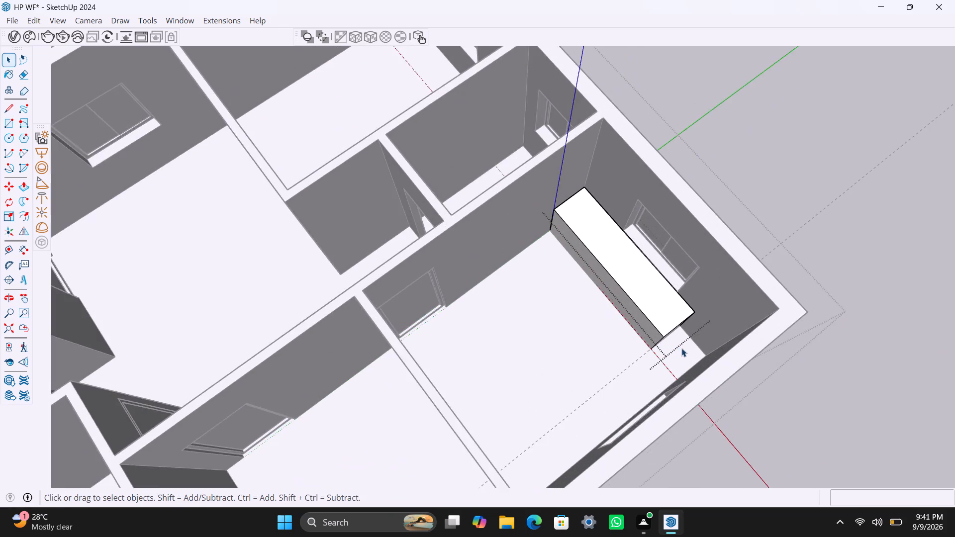
pyautogui.scroll(4, 681, 348)
pyautogui.moveTo(674, 334); pyautogui.dragTo(643, 278, button='middle')
pyautogui.moveTo(643, 278); pyautogui.dragTo(654, 322)
pyautogui.moveTo(641, 370); pyautogui.dragTo(655, 379, button='middle')
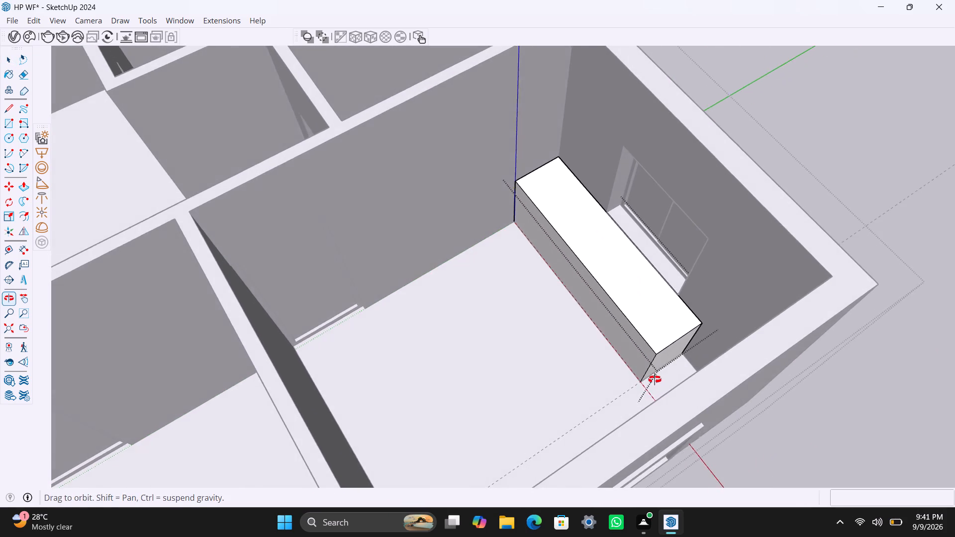
pyautogui.moveTo(655, 379); pyautogui.dragTo(659, 379, button='middle')
pyautogui.scroll(3, 666, 358)
pyautogui.click(665, 344)
pyautogui.click(666, 345)
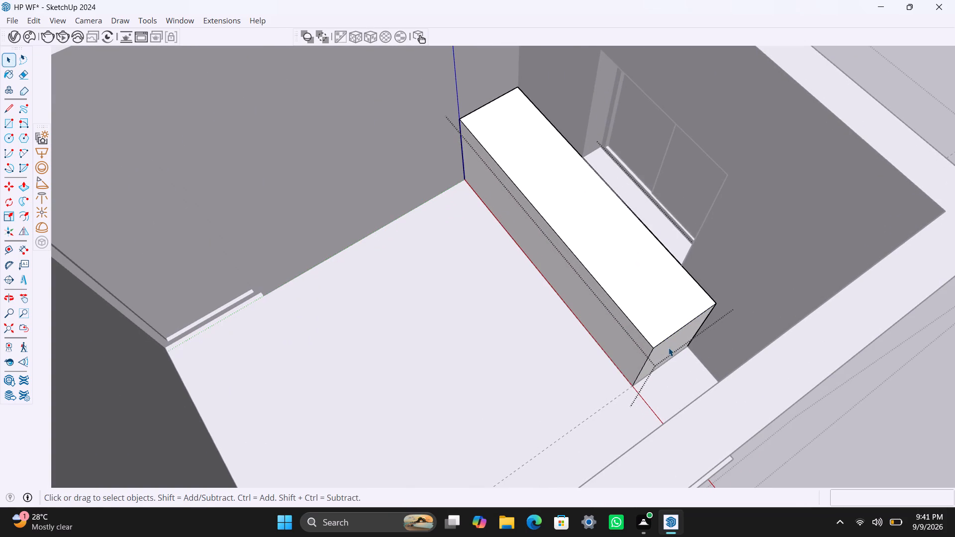
pyautogui.click(668, 348)
pyautogui.press('p')
pyautogui.click(668, 348)
pyautogui.scroll(-2, 672, 373)
pyautogui.moveTo(652, 386); pyautogui.dragTo(753, 409, button='middle')
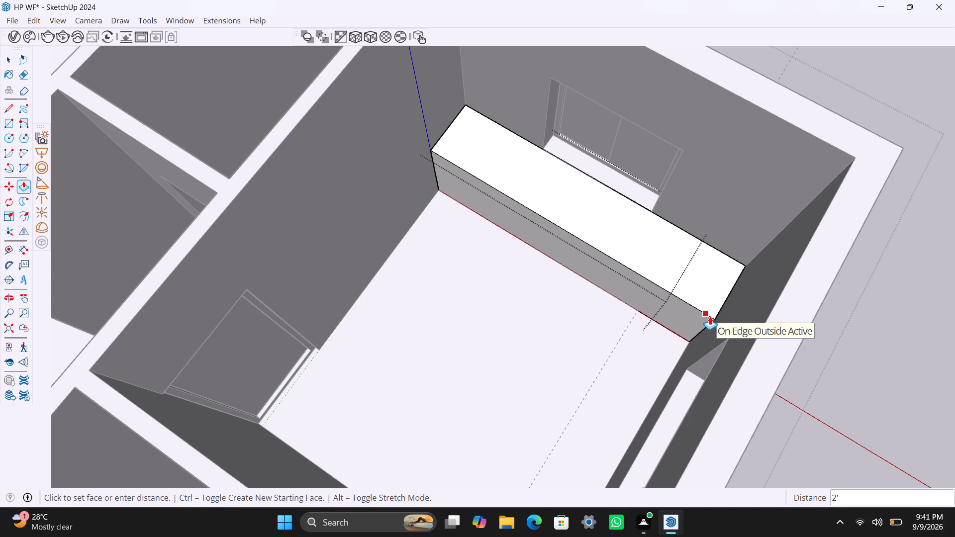
pyautogui.click(710, 316)
pyautogui.press('space')
# Copy the vertical edge at the counter's outer-wall end 2' along its front face to divide the face.
pyautogui.click(695, 336)
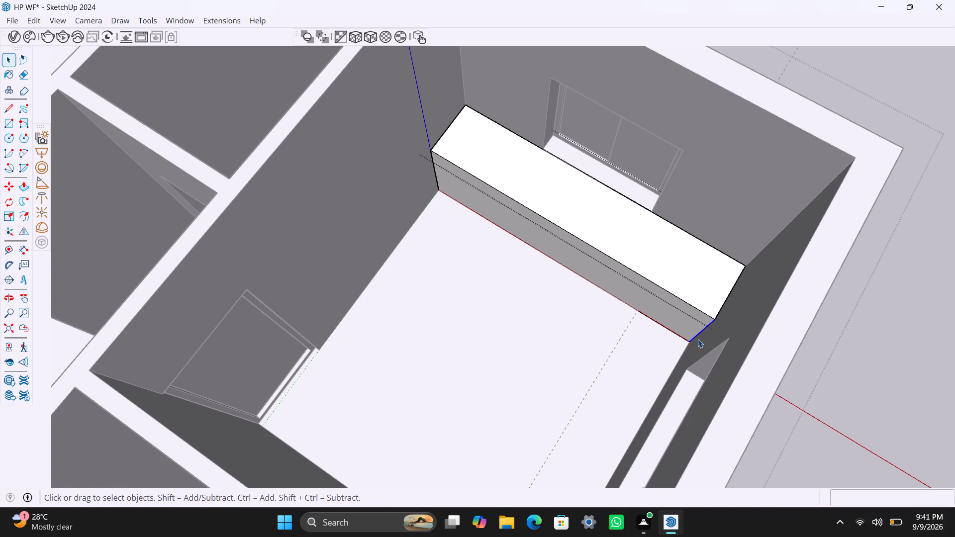
pyautogui.press('m')
pyautogui.click(688, 348)
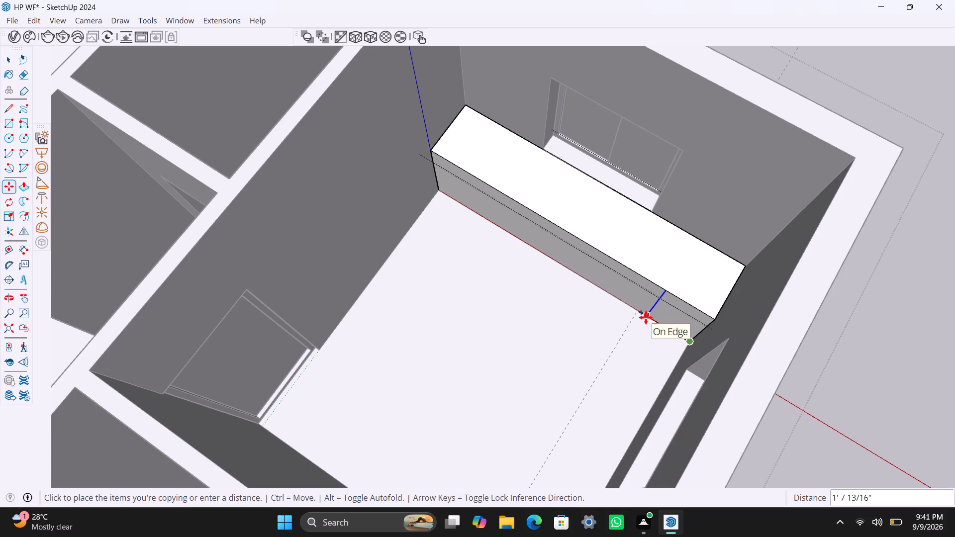
pyautogui.write("2'")
pyautogui.press('Return')
pyautogui.press('space')
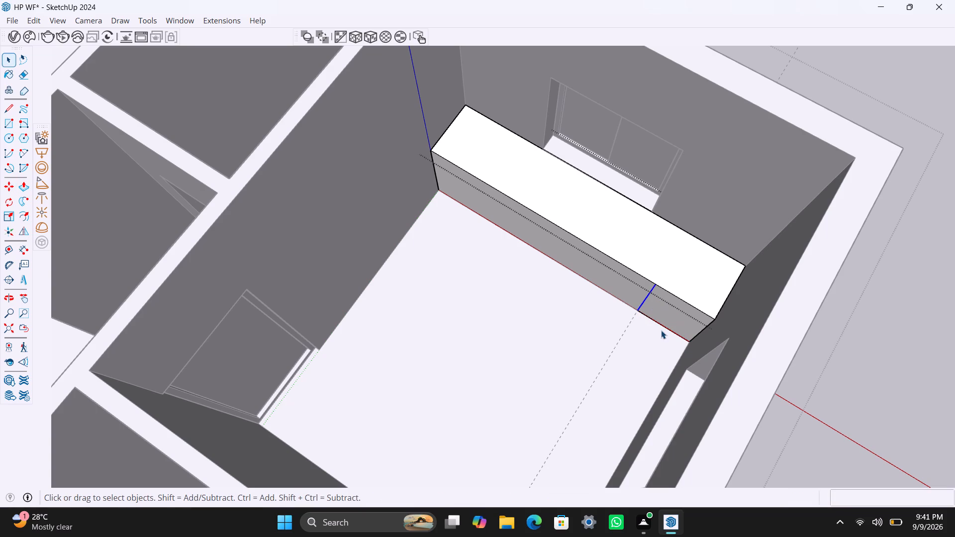
# Pull the 2' front section 10' along the outer side wall to form an L-shaped counter, close the group and save.
pyautogui.click(671, 315)
pyautogui.press('p')
pyautogui.click(671, 325)
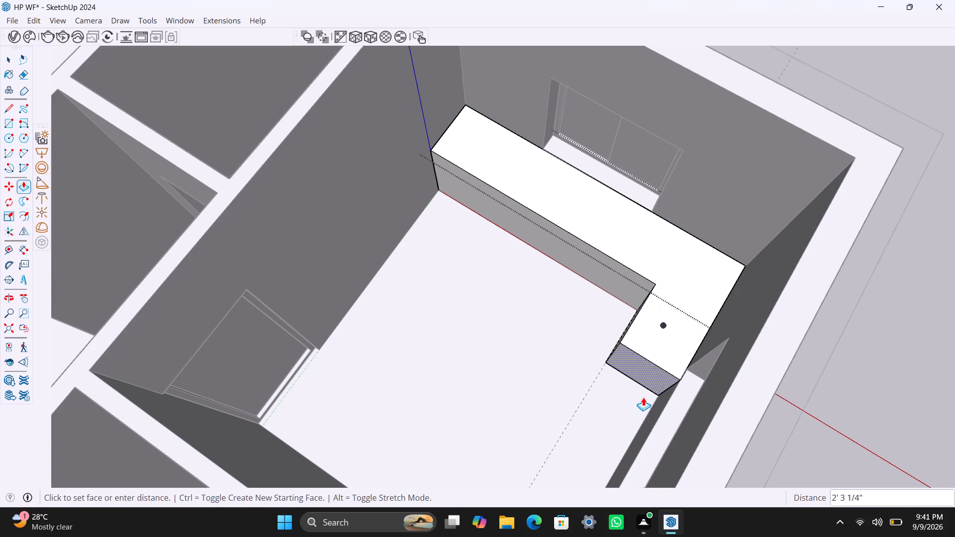
pyautogui.scroll(-7, 644, 394)
pyautogui.moveTo(595, 416); pyautogui.dragTo(747, 467, button='middle')
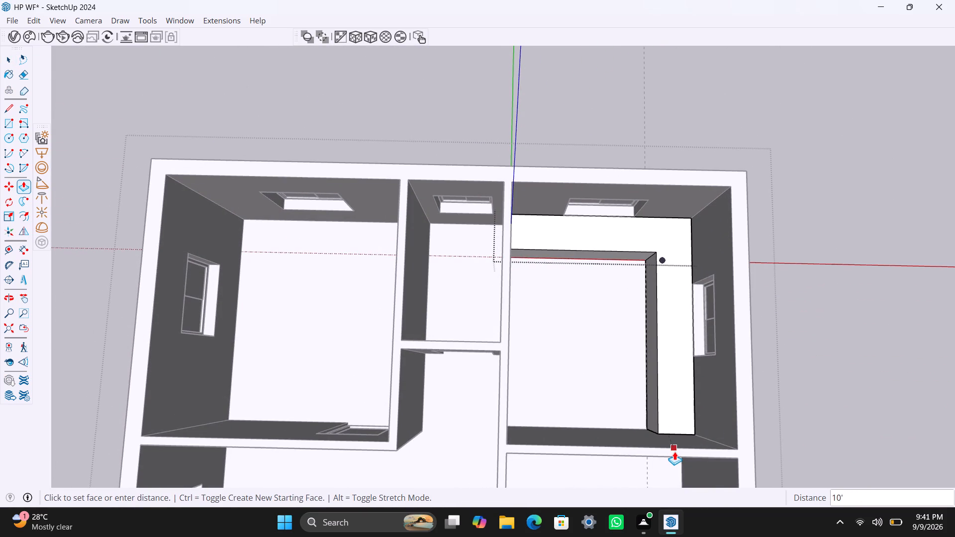
pyautogui.click(674, 451)
pyautogui.press('space')
pyautogui.hotkey('ctrl', 's')
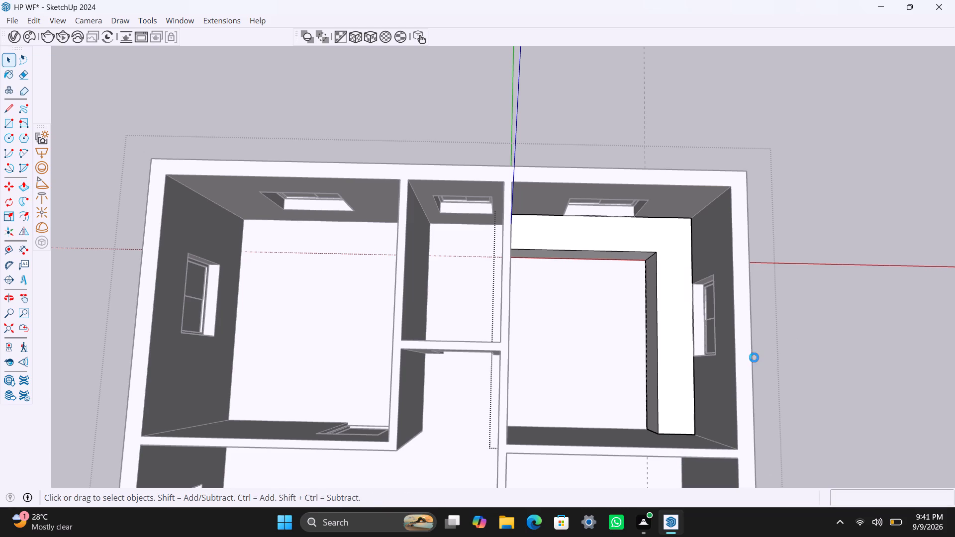
pyautogui.press('space')
pyautogui.click(799, 332)
# Draw a 2' by 4' 6" floor rectangle across the window end of the narrow room and group it.
pyautogui.scroll(-4, 598, 300)
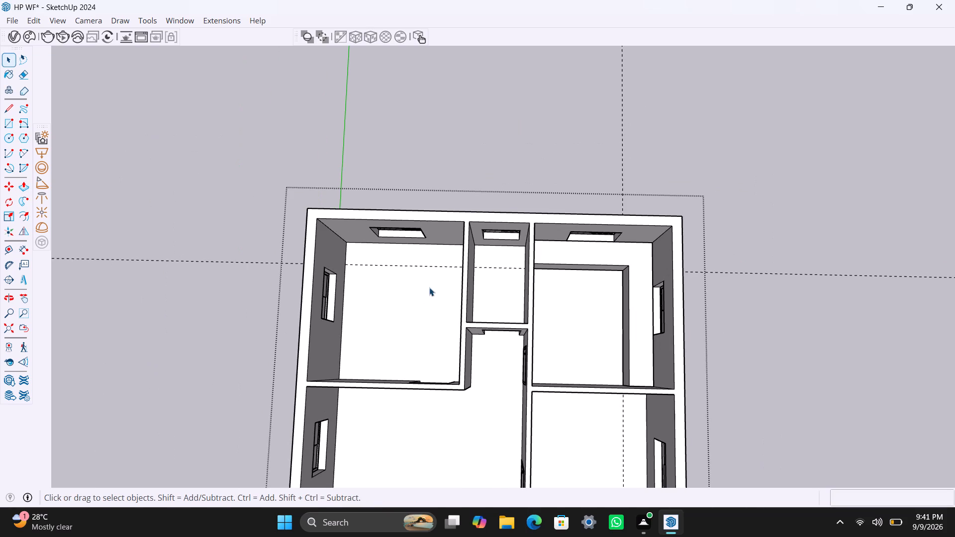
pyautogui.scroll(-4, 455, 312)
pyautogui.scroll(7, 504, 290)
pyautogui.moveTo(478, 290); pyautogui.dragTo(493, 285, button='middle')
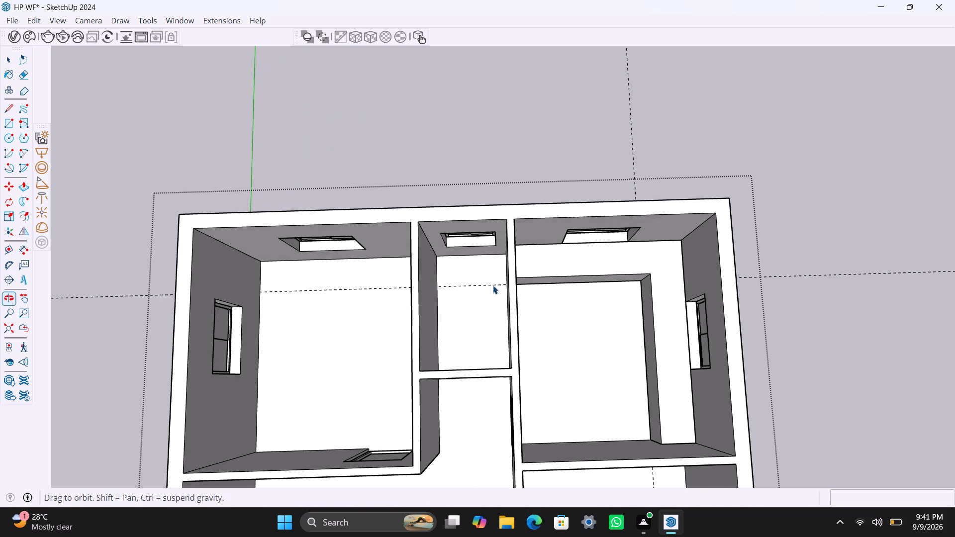
pyautogui.scroll(4, 479, 285)
pyautogui.press('r')
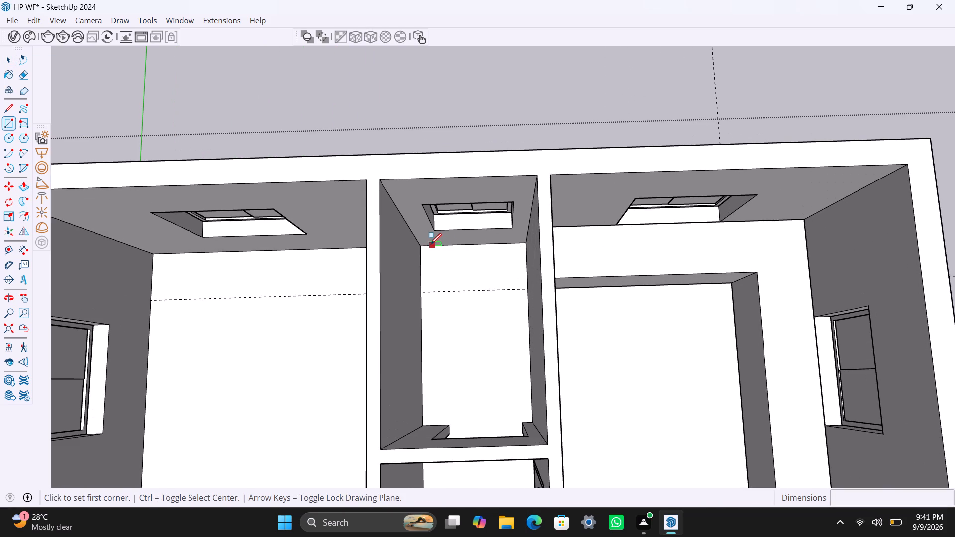
pyautogui.moveTo(421, 244); pyautogui.dragTo(420, 254)
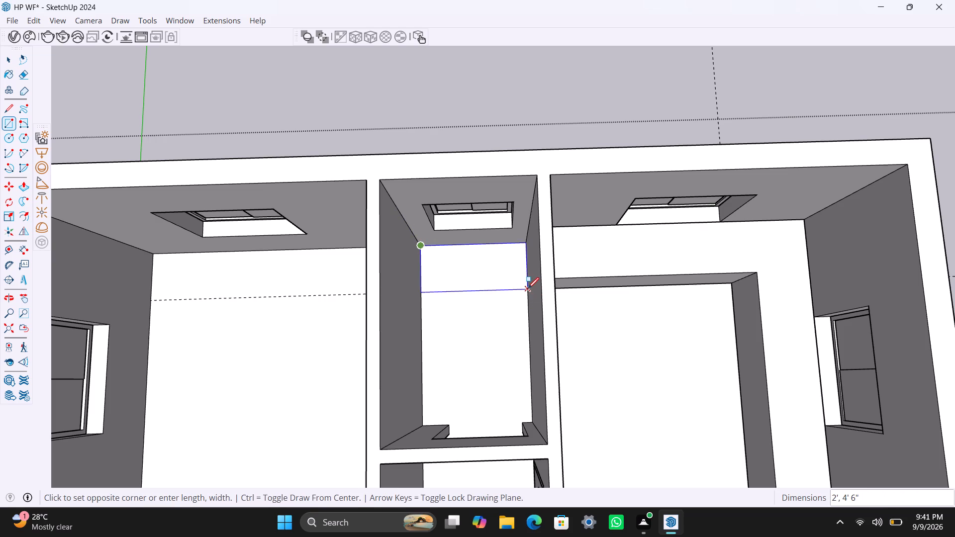
pyautogui.click(528, 288)
pyautogui.press('space')
pyautogui.doubleClick(511, 266)
pyautogui.rightClick(511, 266)
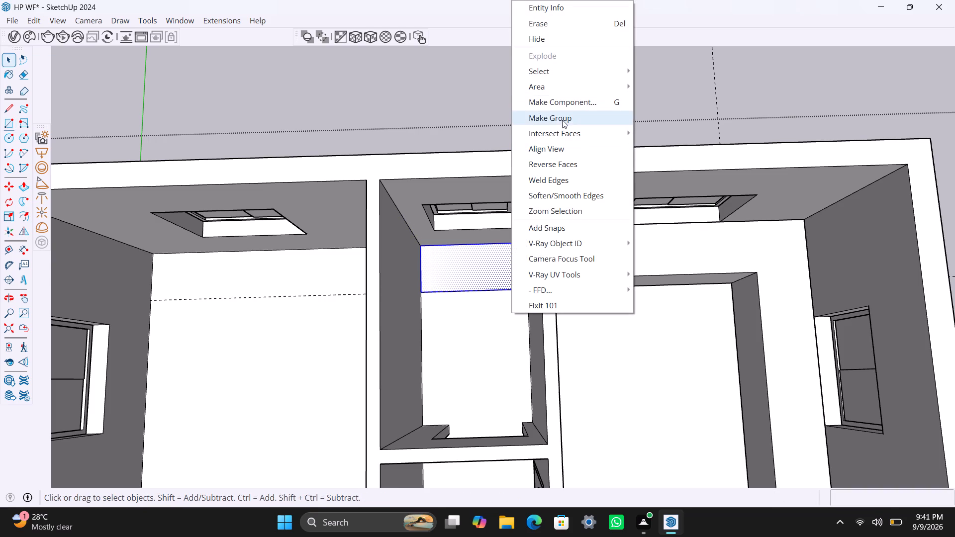
pyautogui.click(562, 121)
# Open the narrow room's rectangle group, pull its face up 2' and save the model.
pyautogui.tripleClick(496, 268)
pyautogui.press('p')
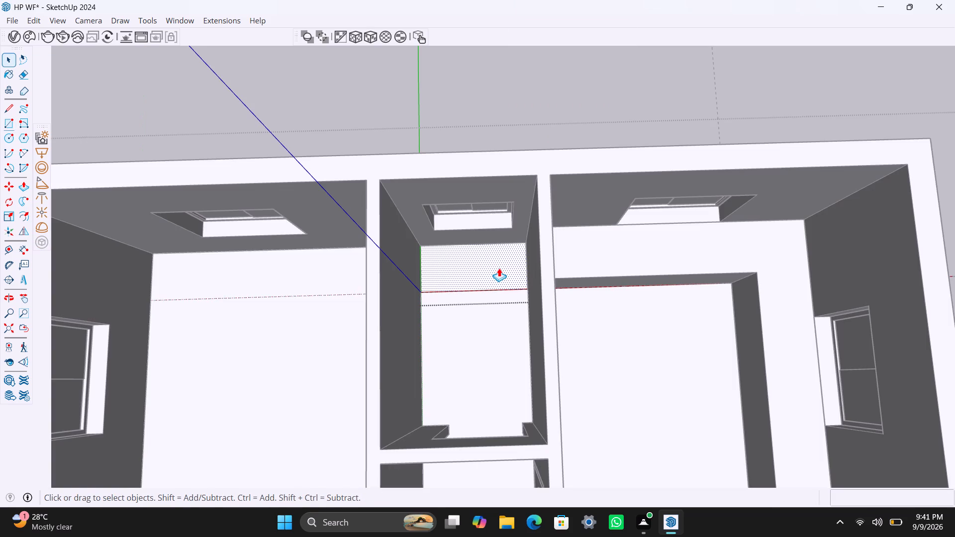
pyautogui.click(499, 268)
pyautogui.write("2'")
pyautogui.press('Return')
pyautogui.press('space')
pyautogui.scroll(-2, 506, 263)
pyautogui.moveTo(502, 262); pyautogui.dragTo(486, 226, button='middle')
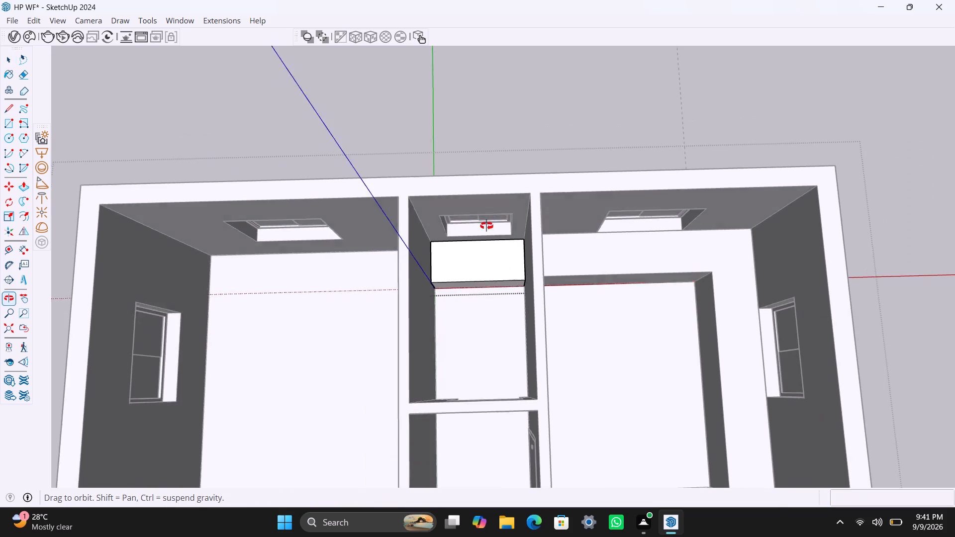
pyautogui.moveTo(486, 226); pyautogui.dragTo(467, 187, button='middle')
pyautogui.hotkey('ctrl', 's')
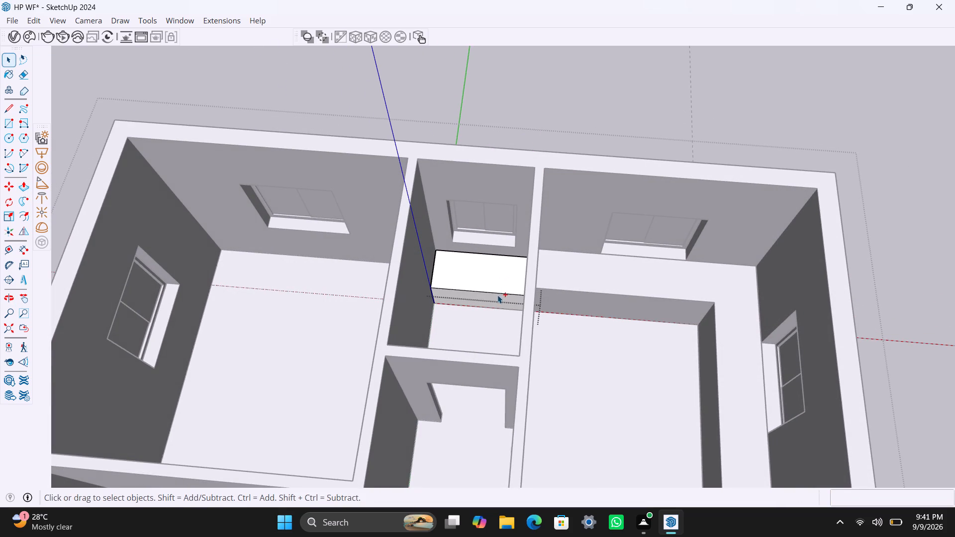
# Inspect the narrow room's block, close its group and save the model.
pyautogui.scroll(6, 497, 295)
pyautogui.moveTo(477, 308); pyautogui.dragTo(478, 290, button='middle')
pyautogui.scroll(3, 474, 297)
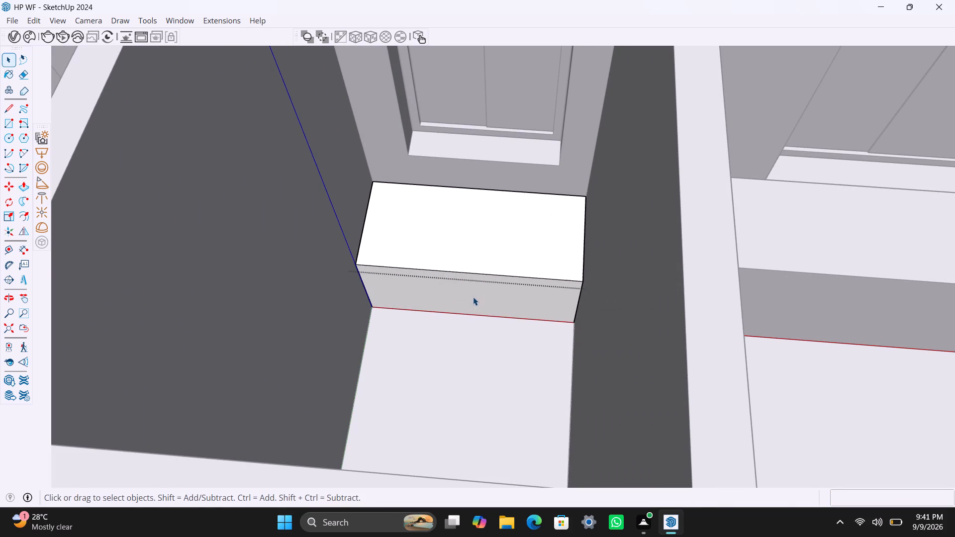
pyautogui.scroll(-3, 474, 251)
pyautogui.rightClick(474, 251)
pyautogui.click(401, 312)
pyautogui.scroll(-5, 415, 295)
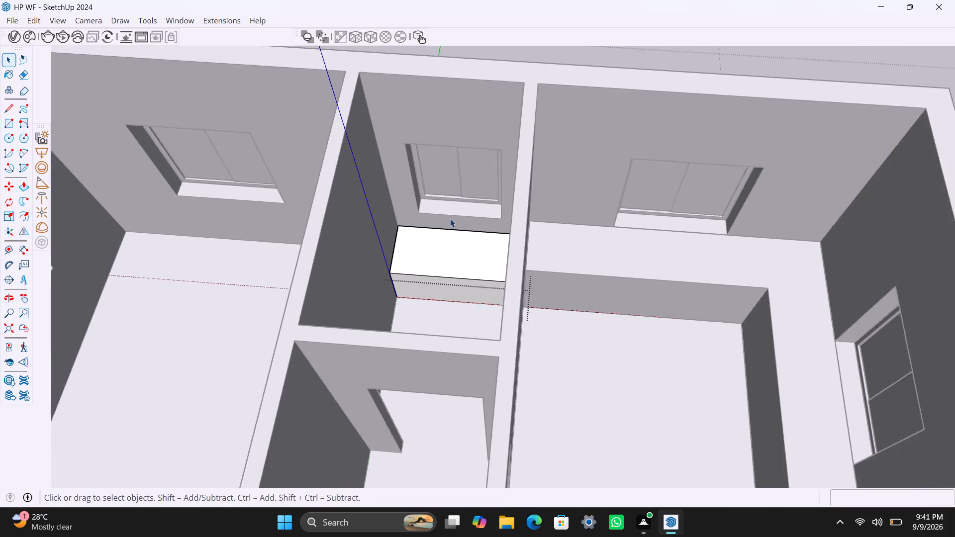
pyautogui.scroll(-2, 450, 219)
pyautogui.tripleClick(581, 68)
pyautogui.scroll(-4, 517, 285)
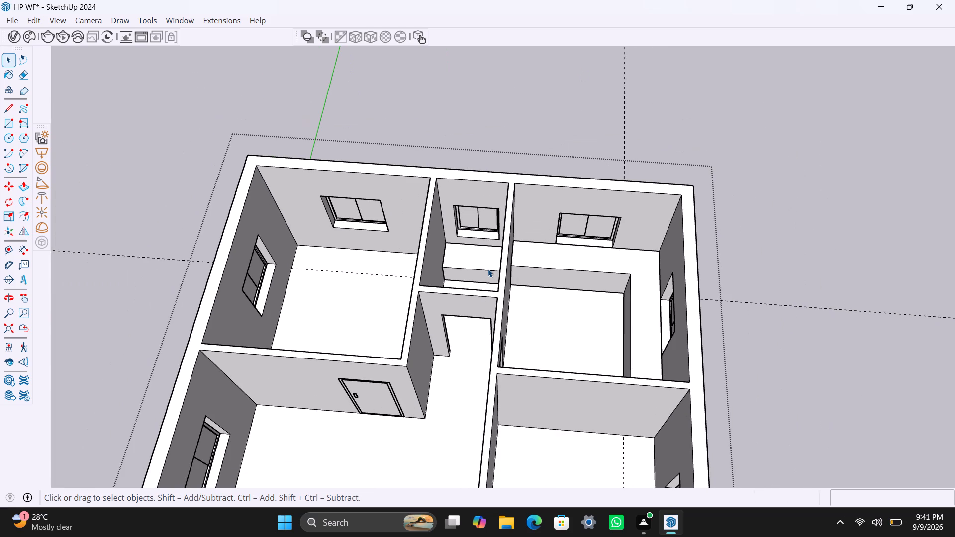
pyautogui.hotkey('ctrl', 's')
pyautogui.scroll(-3, 486, 268)
pyautogui.hotkey('ctrl', 's')
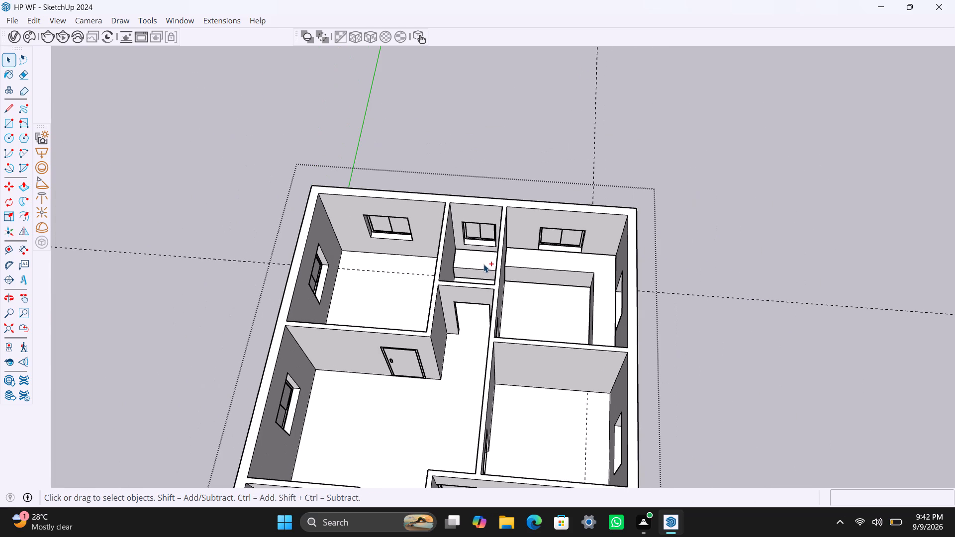
# Delete all guides from the model.
pyautogui.scroll(-4, 479, 273)
pyautogui.click(42, 21)
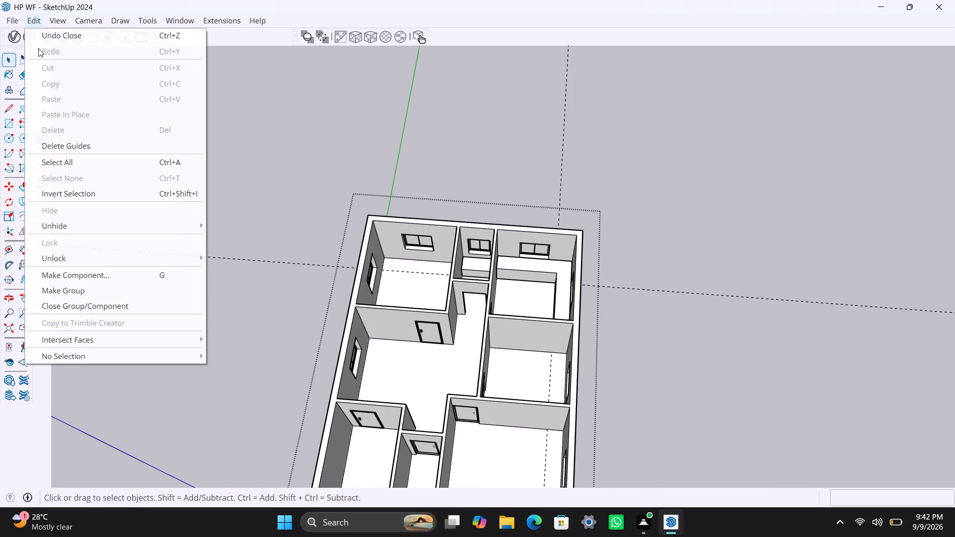
pyautogui.click(86, 145)
pyautogui.scroll(-4, 509, 263)
pyautogui.click(667, 243)
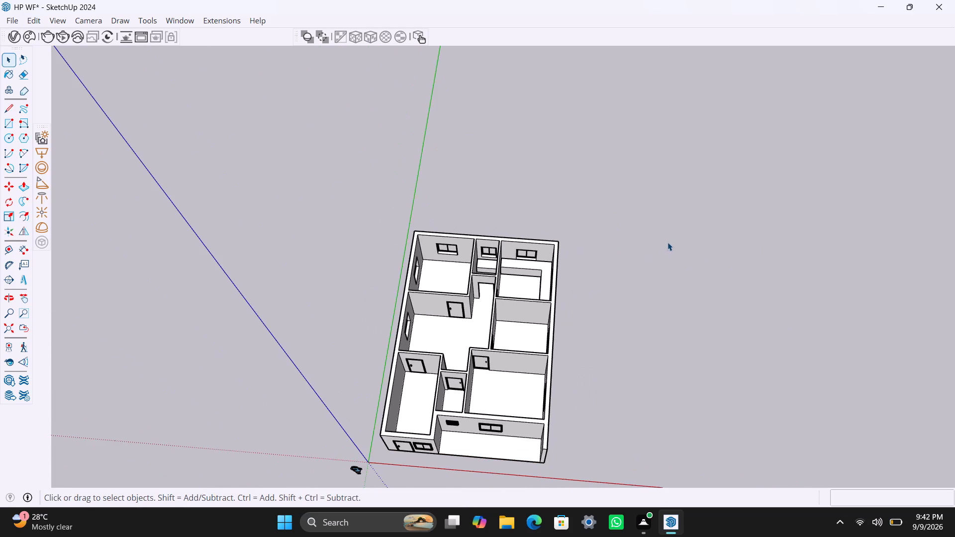
# Run the FixIt 101 cleanup twice on the whole house group, clear the selection and save the model.
pyautogui.scroll(-3, 510, 329)
pyautogui.moveTo(476, 360); pyautogui.dragTo(533, 348, button='middle')
pyautogui.click(459, 284)
pyautogui.rightClick(533, 320)
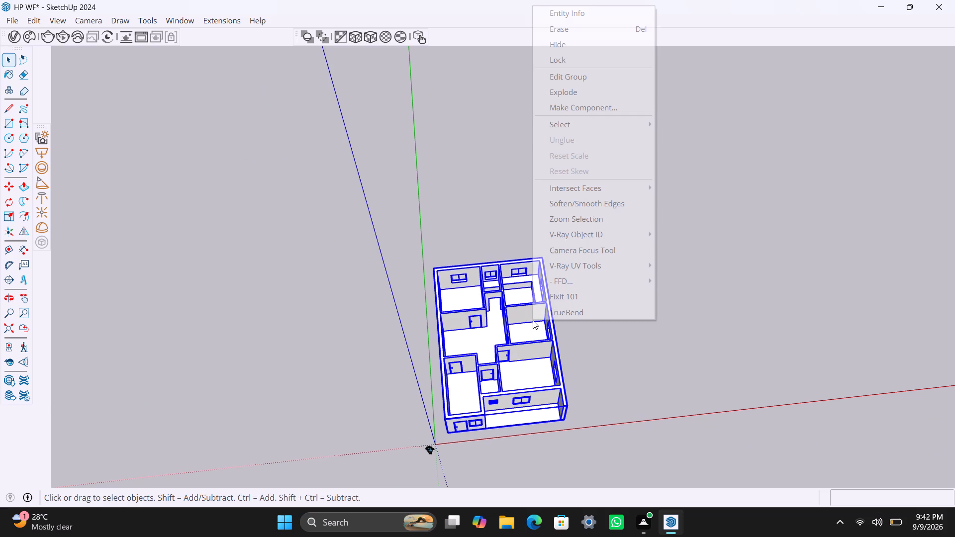
pyautogui.click(604, 298)
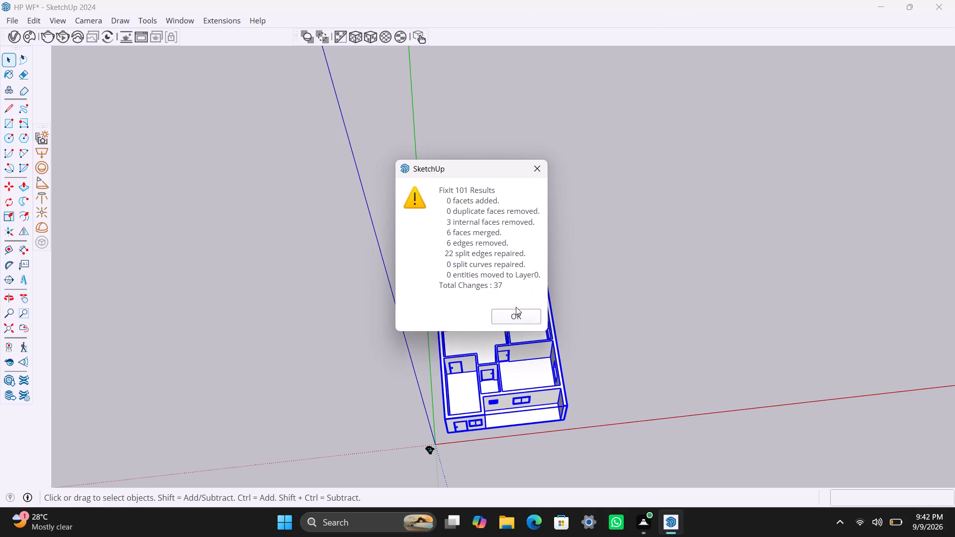
pyautogui.click(511, 318)
pyautogui.rightClick(481, 310)
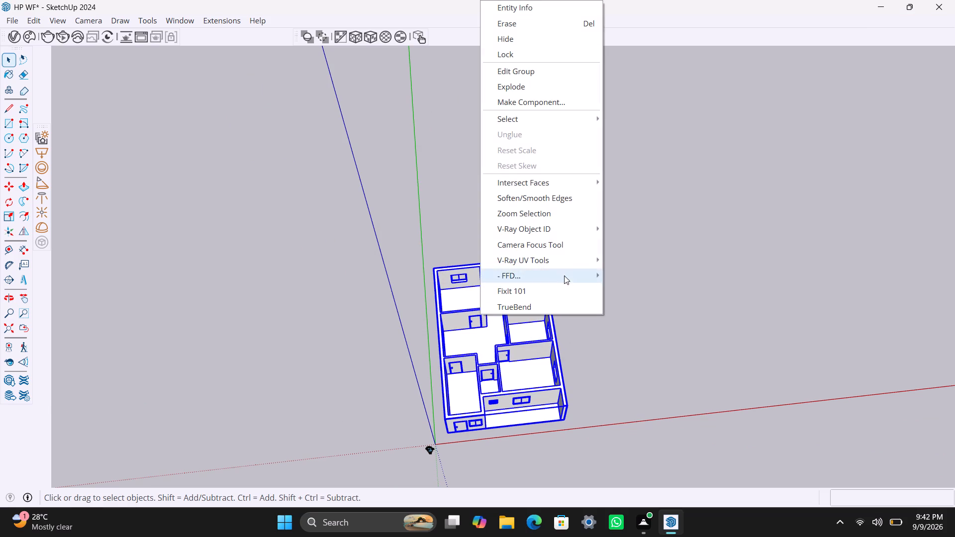
pyautogui.click(559, 292)
pyautogui.click(527, 320)
pyautogui.moveTo(655, 271); pyautogui.dragTo(650, 272)
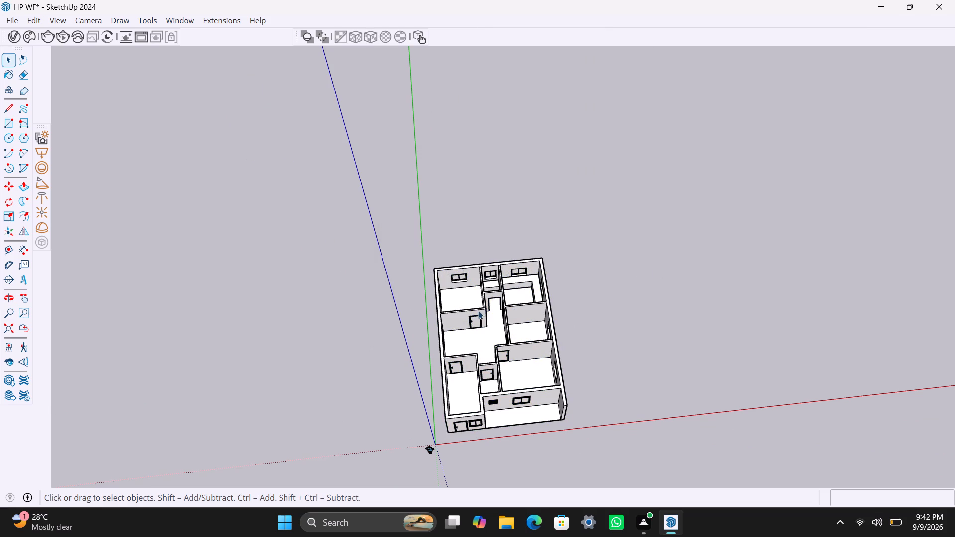
pyautogui.scroll(-5, 472, 308)
pyautogui.hotkey('ctrl', 's')
# Examine the whole house layout from above and from its front side.
pyautogui.scroll(-4, 477, 305)
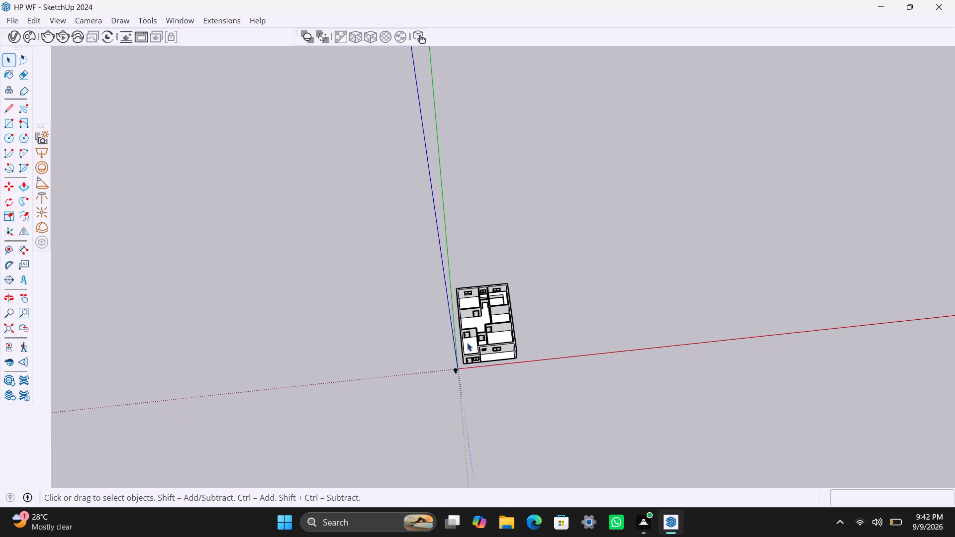
pyautogui.scroll(2, 467, 343)
pyautogui.keyDown('shift'); pyautogui.moveTo(436, 392); pyautogui.dragTo(387, 332, button='middle'); pyautogui.keyUp('shift')
pyautogui.scroll(8, 462, 323)
pyautogui.scroll(-1, 476, 246)
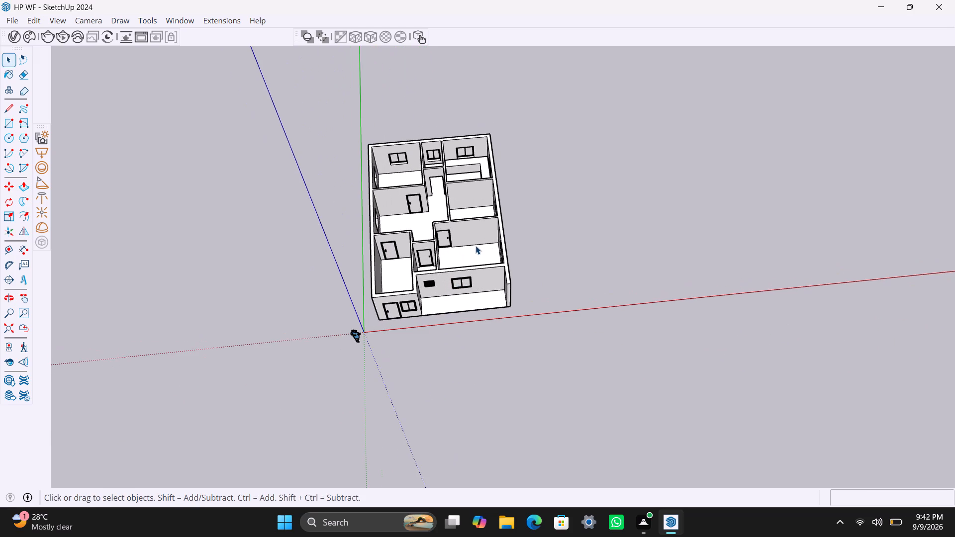
pyautogui.moveTo(476, 248); pyautogui.dragTo(484, 349, button='middle')
pyautogui.scroll(3, 479, 339)
pyautogui.moveTo(480, 334); pyautogui.dragTo(461, 238, button='middle')
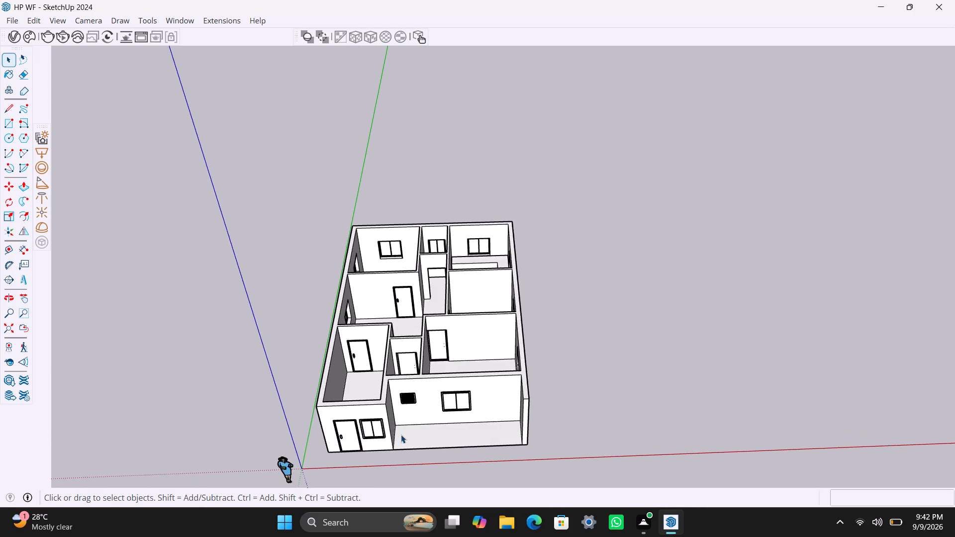
pyautogui.scroll(6, 397, 447)
pyautogui.scroll(-3, 418, 340)
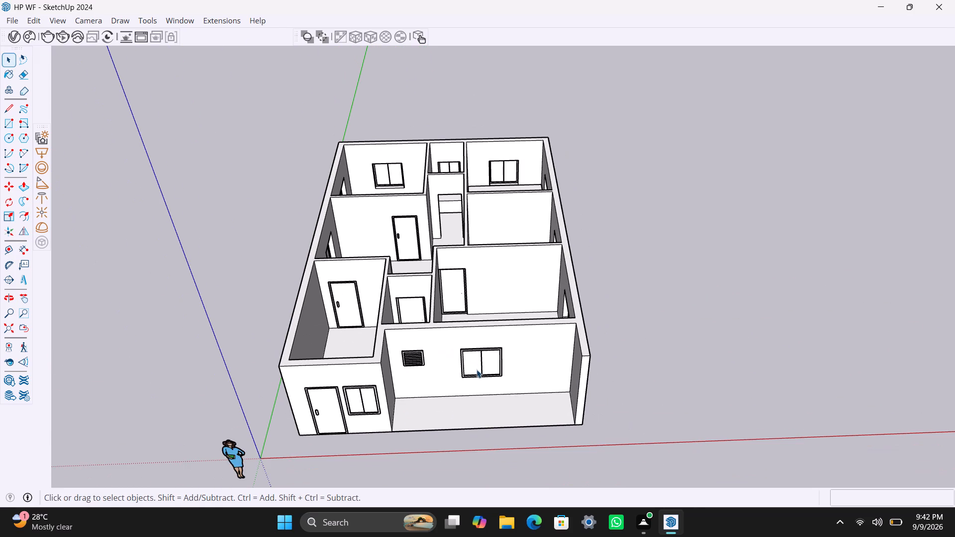
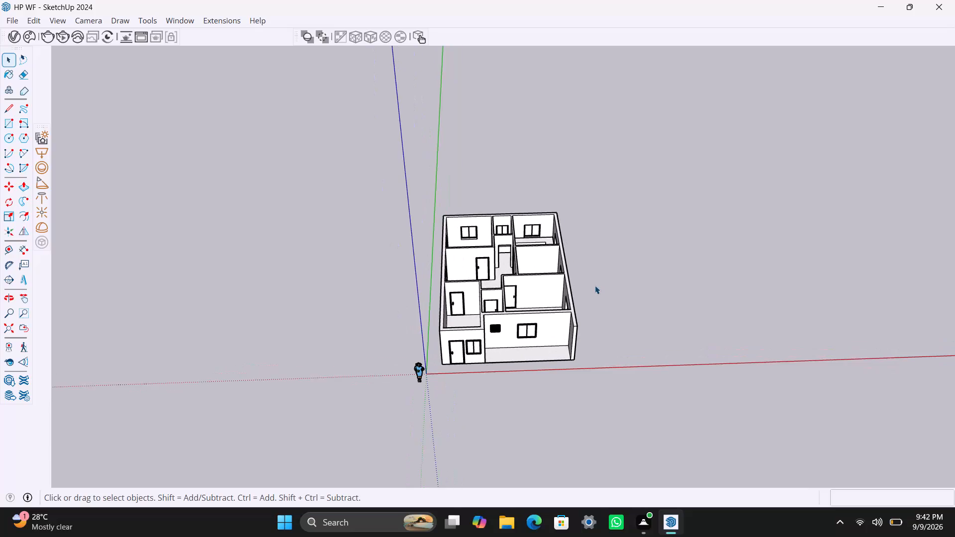
# Review the roofless house model from above, checking the overall room layout and the front facade.
pyautogui.scroll(-3, 595, 285)
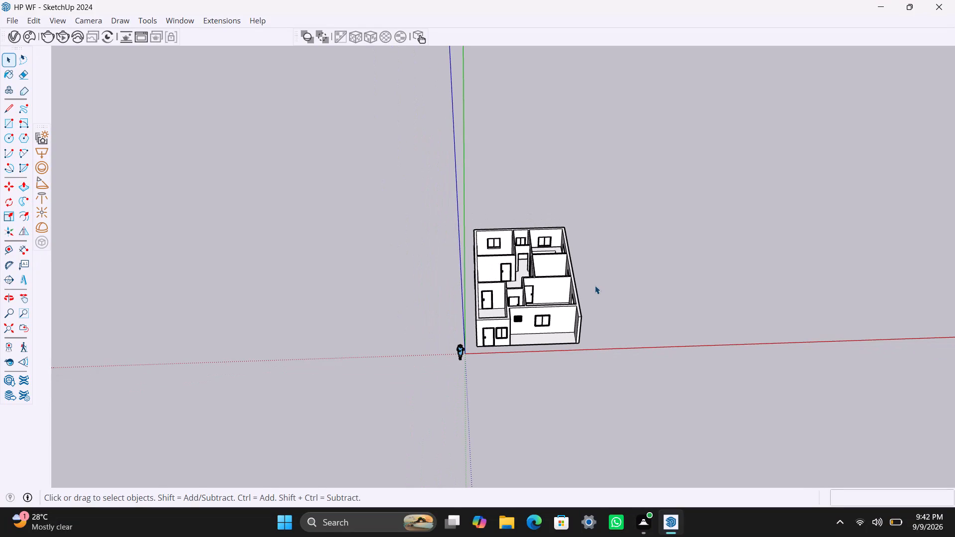
pyautogui.scroll(3, 595, 285)
pyautogui.moveTo(566, 343); pyautogui.dragTo(504, 368, button='middle')
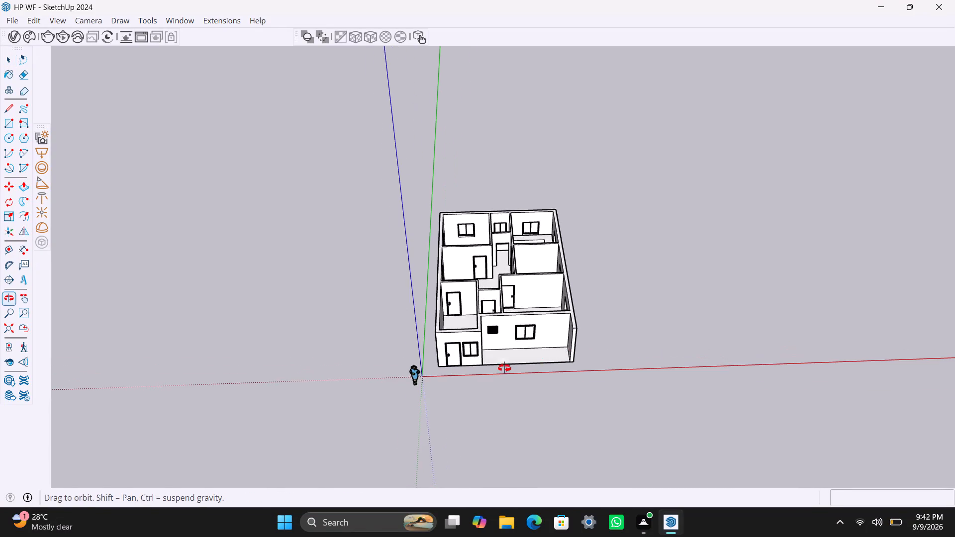
pyautogui.moveTo(504, 368); pyautogui.dragTo(503, 368, button='middle')
pyautogui.scroll(5, 518, 356)
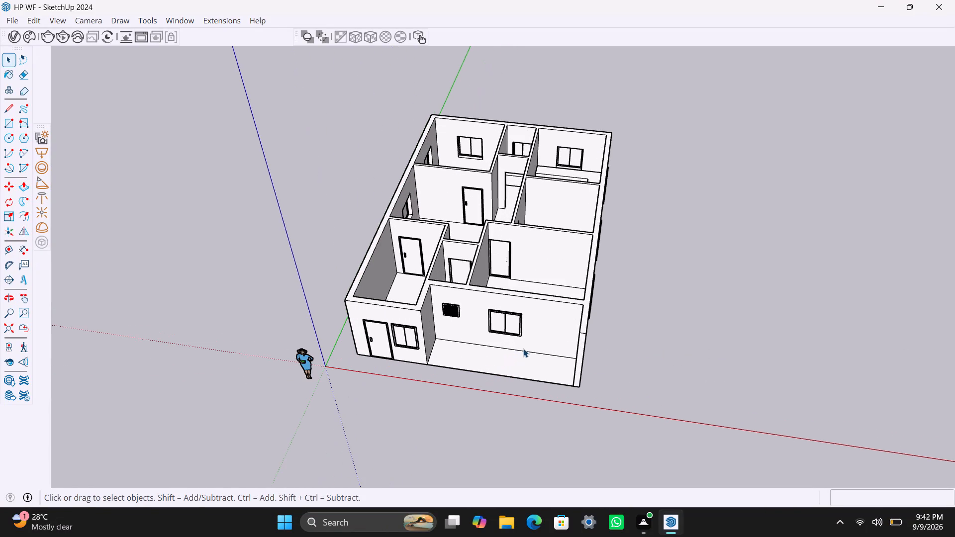
pyautogui.scroll(1, 523, 349)
# Save the house model.
pyautogui.hotkey('ctrl', 's')
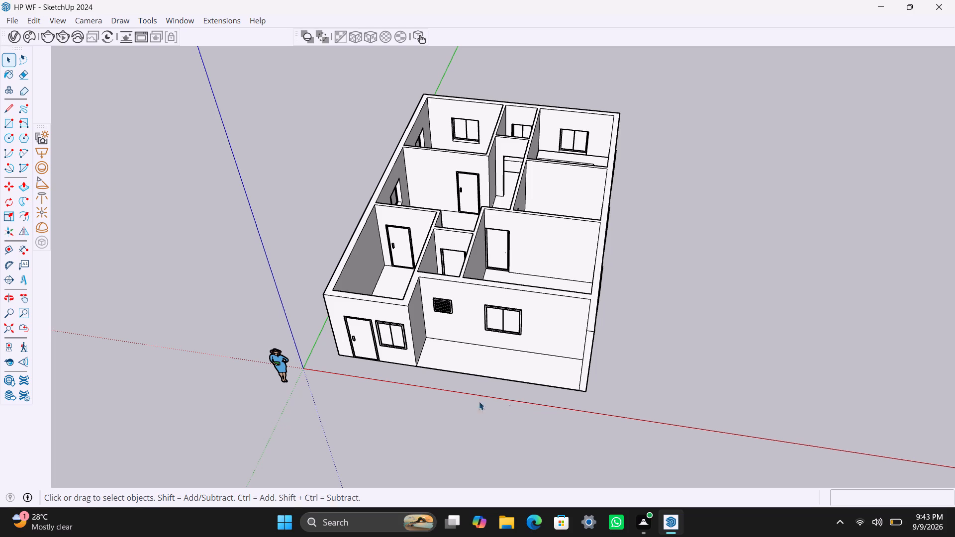
# Examine the room layout from above, including the central corridor and the rear rooms with their windows.
pyautogui.scroll(-2, 498, 272)
pyautogui.scroll(4, 499, 272)
pyautogui.scroll(-2, 502, 256)
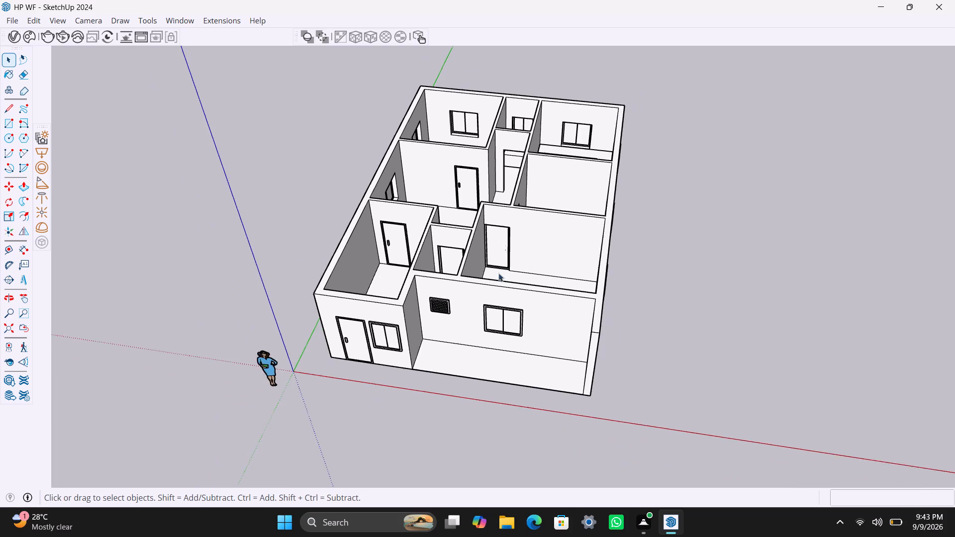
pyautogui.moveTo(501, 278); pyautogui.dragTo(534, 291, button='middle')
pyautogui.scroll(-2, 526, 257)
pyautogui.moveTo(520, 236); pyautogui.dragTo(532, 283, button='middle')
pyautogui.scroll(3, 500, 203)
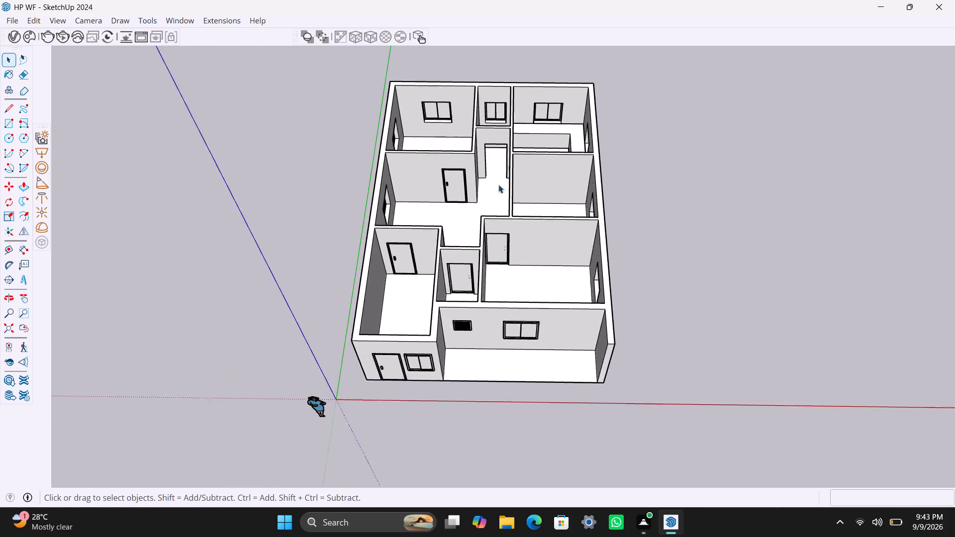
pyautogui.scroll(-2, 498, 161)
pyautogui.keyDown('shift'); pyautogui.moveTo(498, 168); pyautogui.dragTo(503, 233, button='middle'); pyautogui.keyUp('shift')
pyautogui.scroll(6, 503, 224)
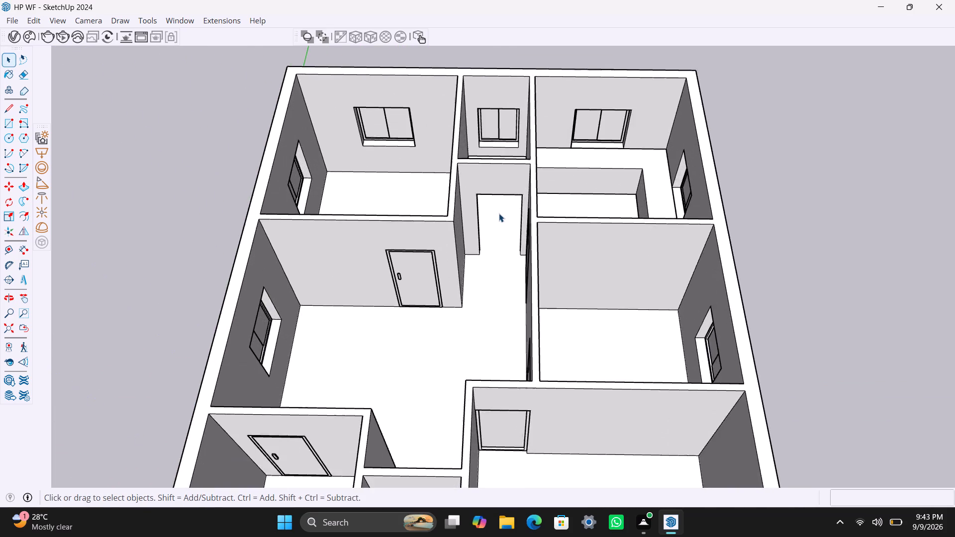
pyautogui.scroll(-8, 499, 213)
# Save the house model again.
pyautogui.hotkey('ctrl', 's')
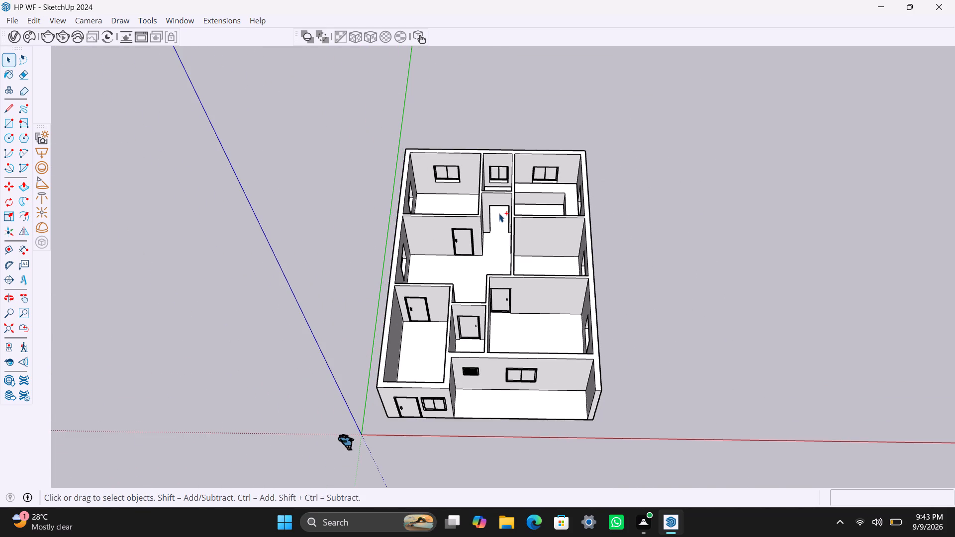
# Inspect the interior rooms from several raised angles, checking the partition walls, door openings and window placements throughout the house.
pyautogui.scroll(-3, 499, 213)
pyautogui.scroll(5, 499, 213)
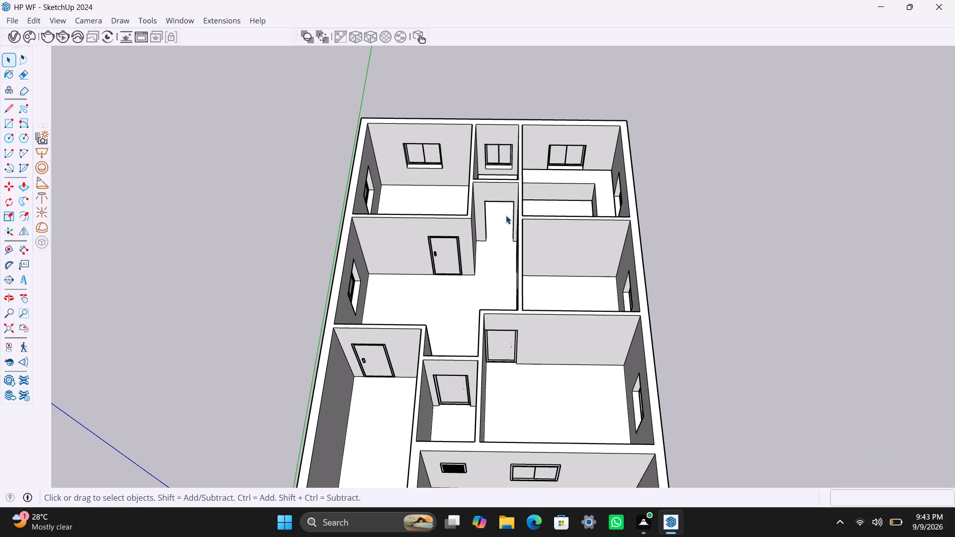
pyautogui.scroll(-2, 576, 297)
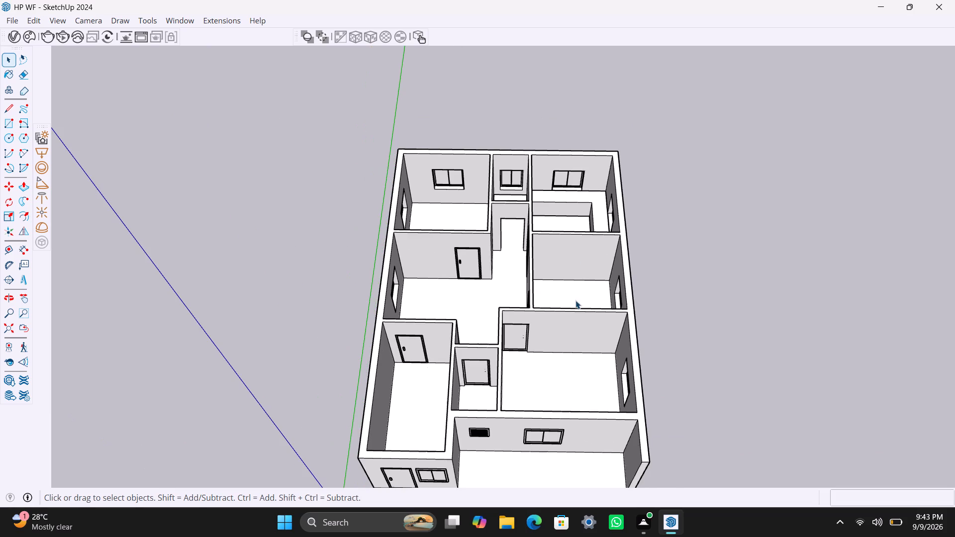
pyautogui.moveTo(573, 348); pyautogui.dragTo(637, 258, button='middle')
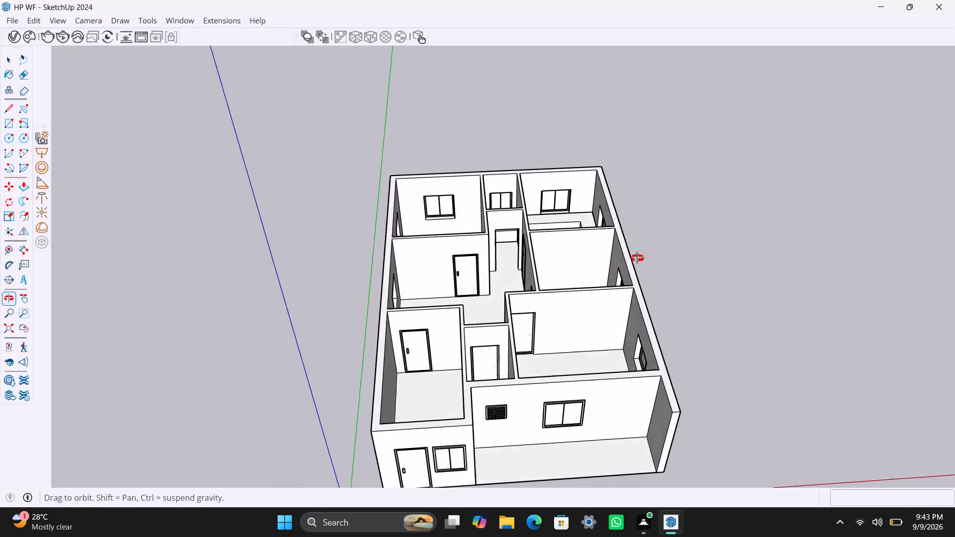
pyautogui.moveTo(637, 258); pyautogui.dragTo(566, 297, button='middle')
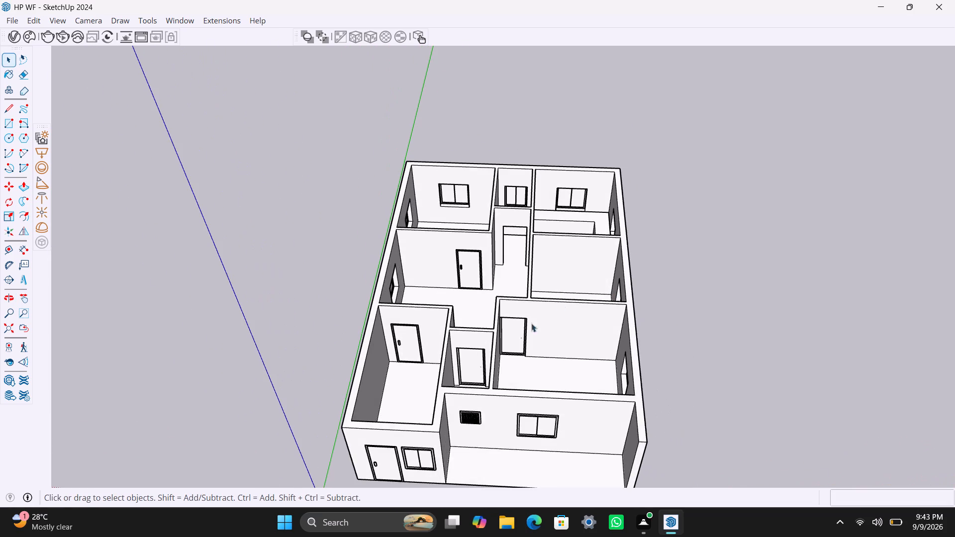
pyautogui.scroll(4, 522, 328)
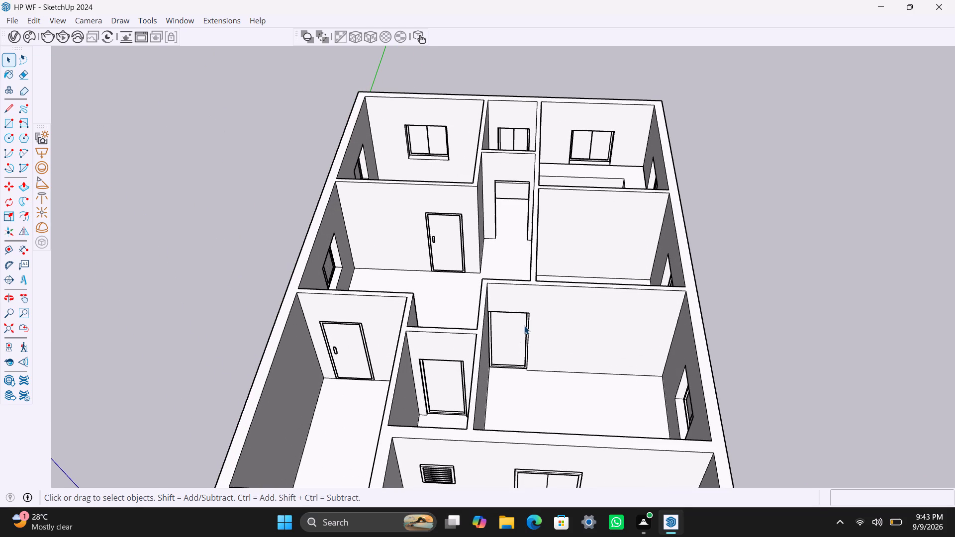
pyautogui.scroll(2, 529, 270)
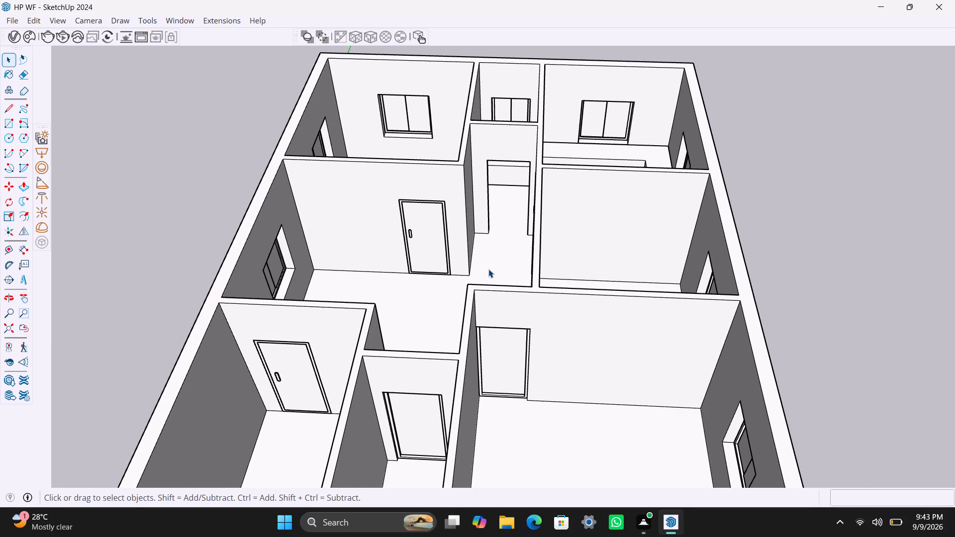
pyautogui.scroll(-5, 488, 269)
pyautogui.scroll(2, 490, 265)
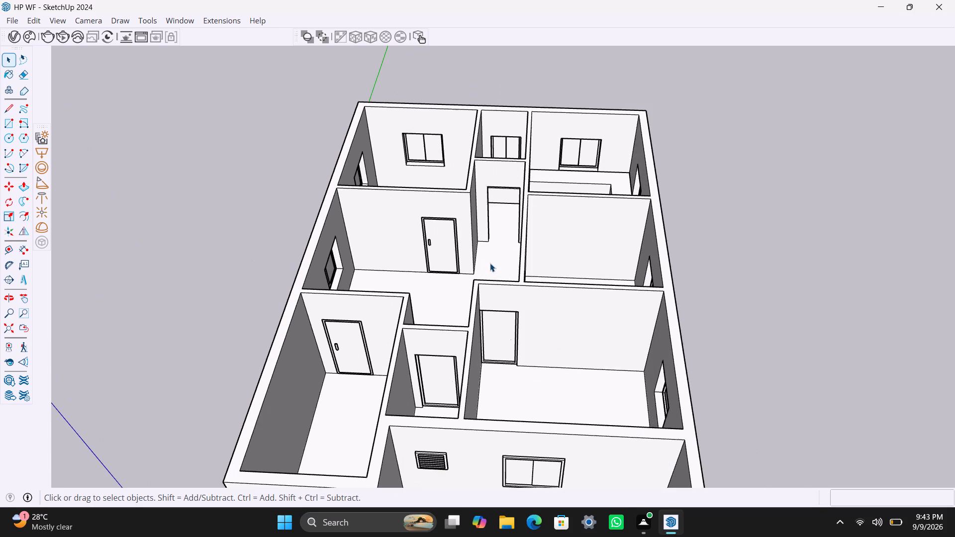
pyautogui.scroll(1, 490, 263)
pyautogui.scroll(-3, 488, 168)
pyautogui.moveTo(500, 185); pyautogui.dragTo(620, 206, button='middle')
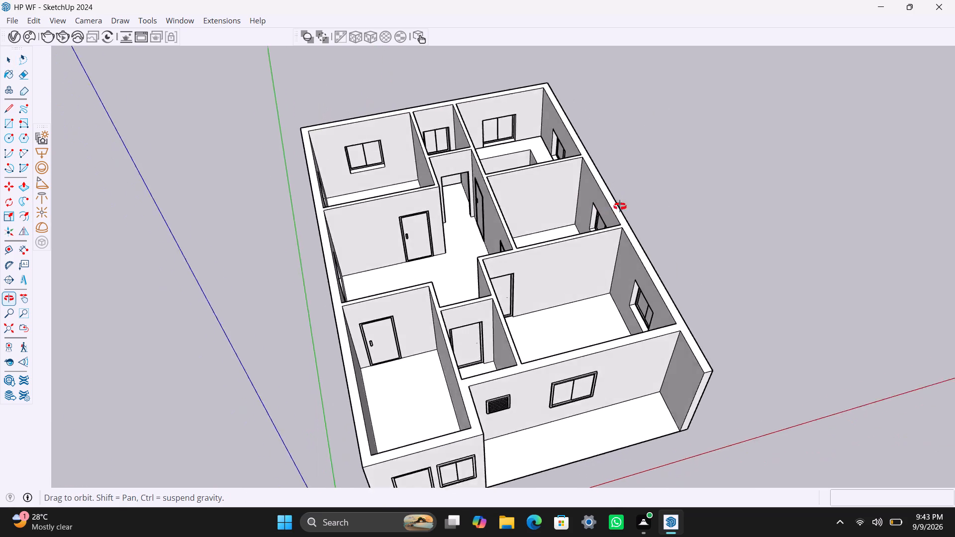
pyautogui.moveTo(620, 206); pyautogui.dragTo(490, 254, button='middle')
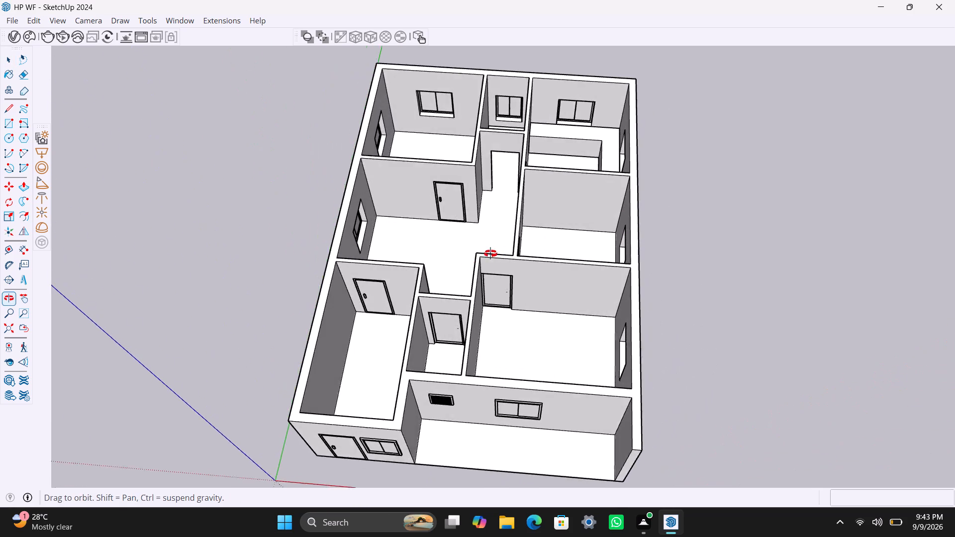
pyautogui.moveTo(490, 254); pyautogui.dragTo(461, 270, button='middle')
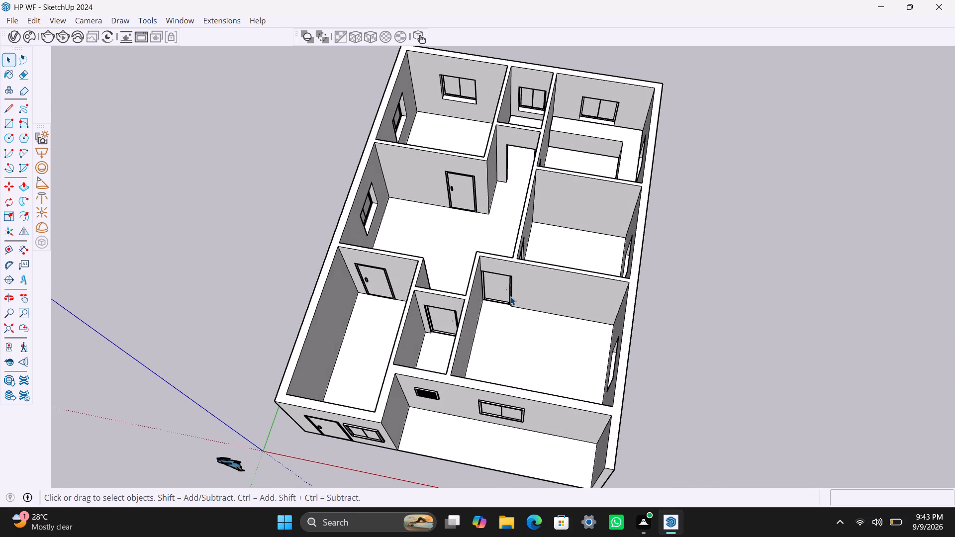
pyautogui.scroll(-3, 563, 244)
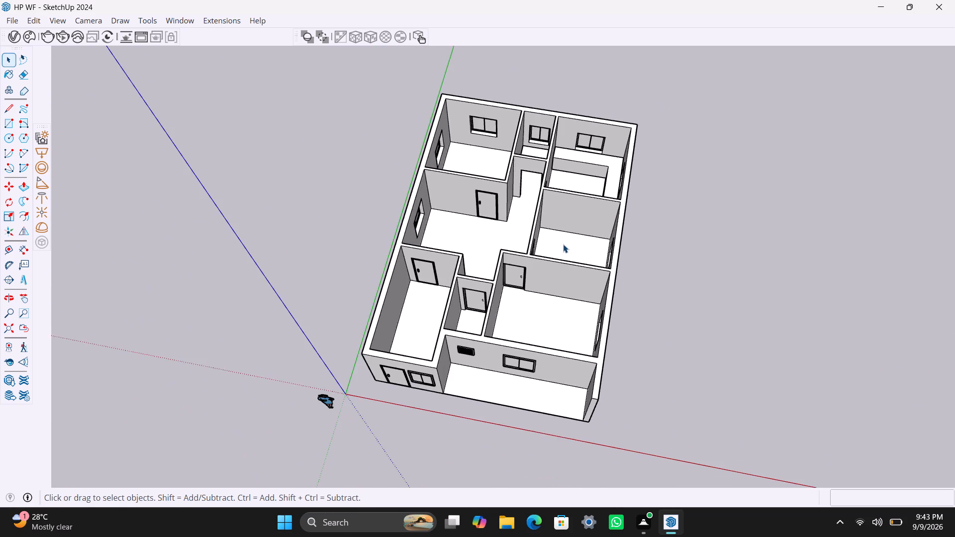
pyautogui.scroll(3, 563, 244)
pyautogui.moveTo(558, 251); pyautogui.dragTo(607, 244, button='middle')
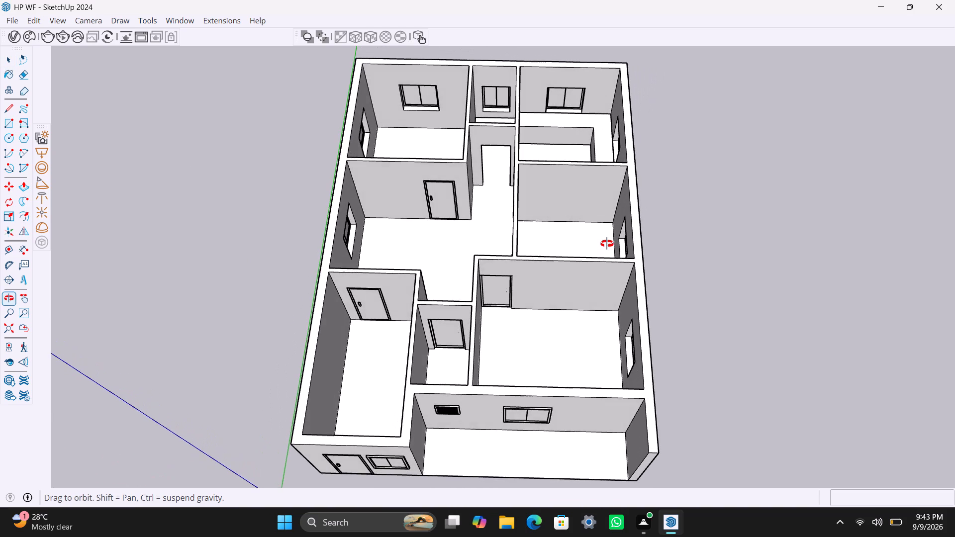
pyautogui.moveTo(607, 244); pyautogui.dragTo(611, 241, button='middle')
pyautogui.scroll(-7, 607, 243)
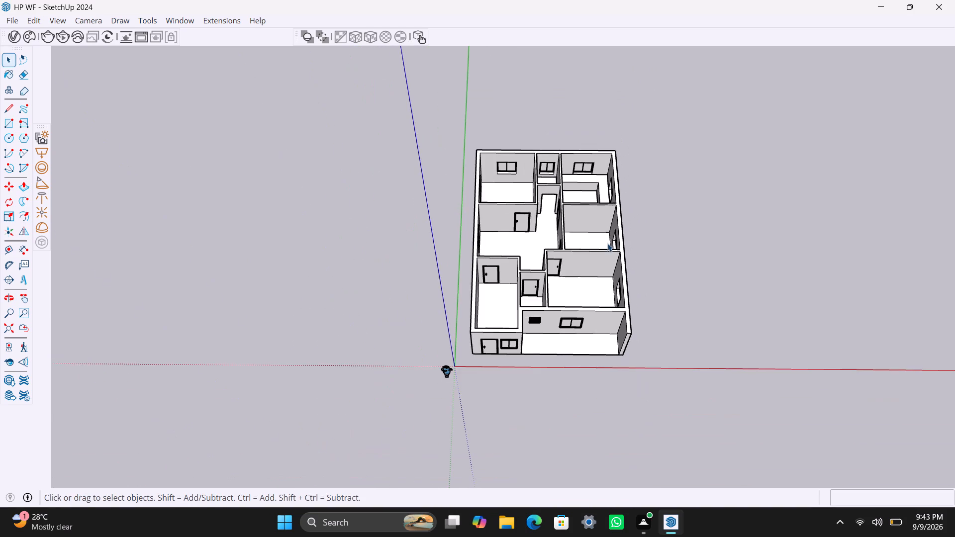
pyautogui.scroll(7, 607, 243)
pyautogui.scroll(-4, 607, 243)
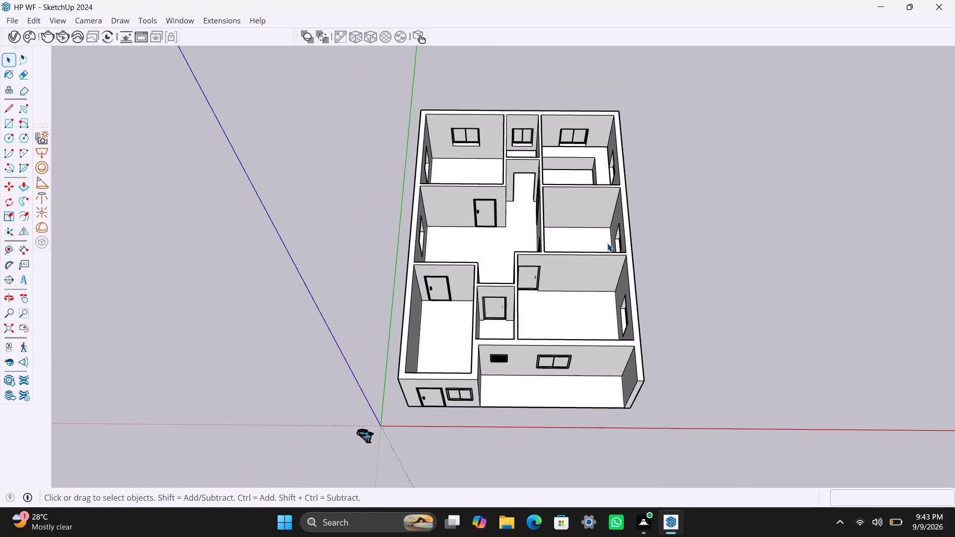
pyautogui.scroll(-4, 607, 243)
pyautogui.scroll(4, 607, 243)
pyautogui.scroll(-4, 607, 243)
pyautogui.scroll(4, 607, 243)
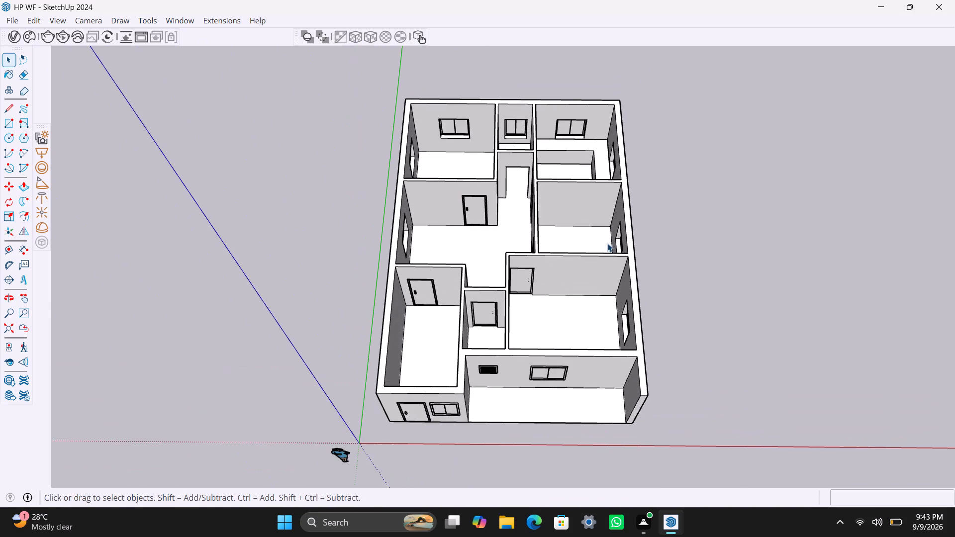
pyautogui.scroll(-1, 607, 243)
pyautogui.scroll(5, 607, 243)
# Inspect the exterior long side wall with its windows, and the front facade with its entrance door and recessed porch.
pyautogui.moveTo(607, 244); pyautogui.dragTo(412, 230, button='middle')
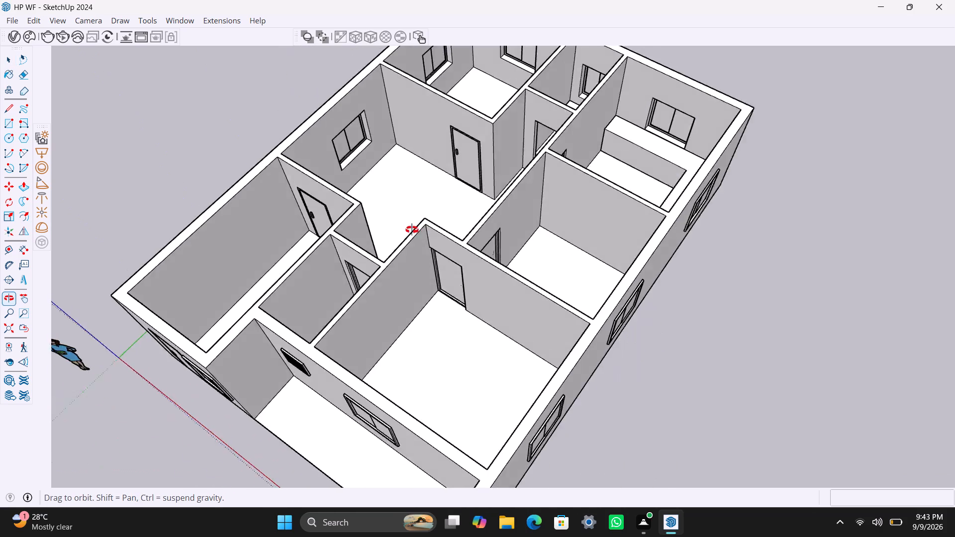
pyautogui.moveTo(412, 230); pyautogui.dragTo(402, 175, button='middle')
pyautogui.scroll(-4, 451, 220)
pyautogui.moveTo(538, 283); pyautogui.dragTo(417, 223, button='middle')
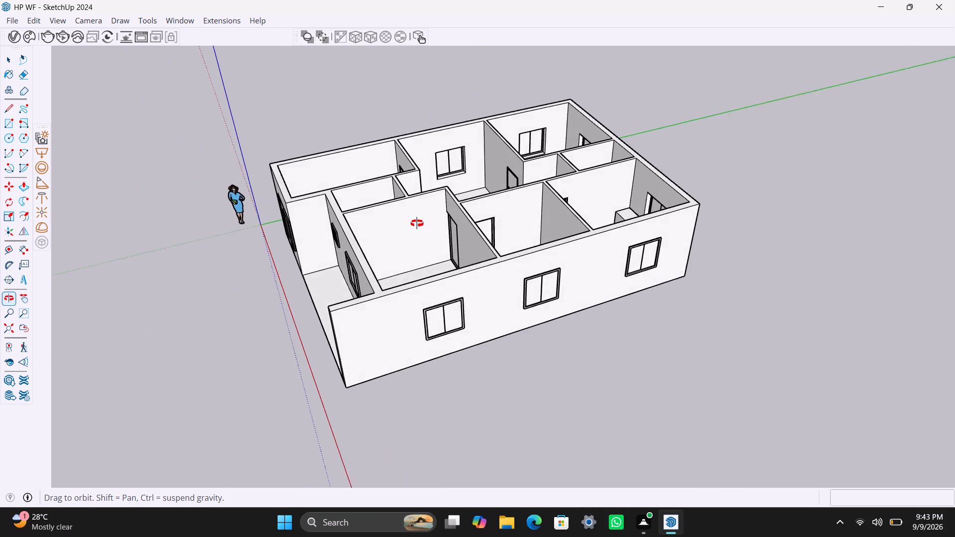
pyautogui.moveTo(417, 223); pyautogui.dragTo(808, 225, button='middle')
pyautogui.scroll(-3, 634, 277)
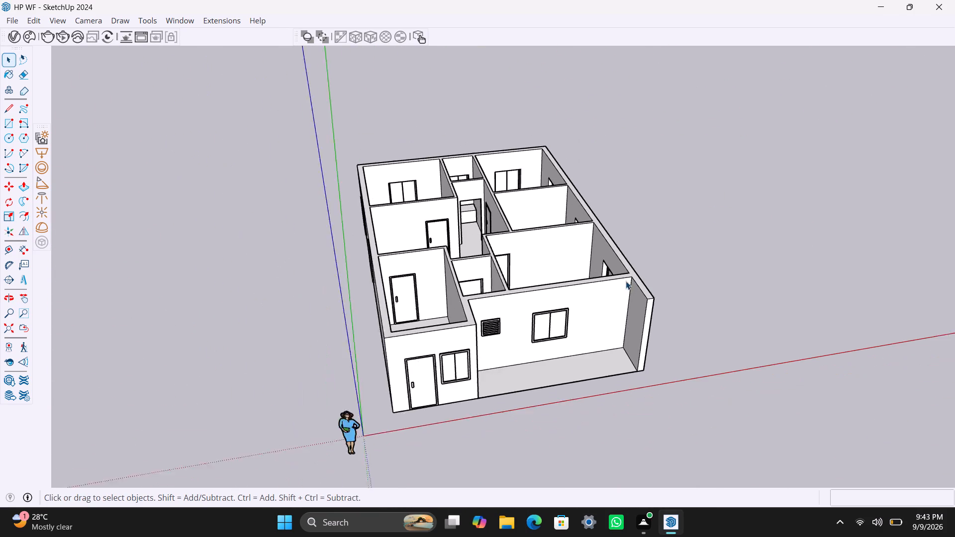
pyautogui.scroll(-4, 599, 281)
pyautogui.scroll(2, 591, 278)
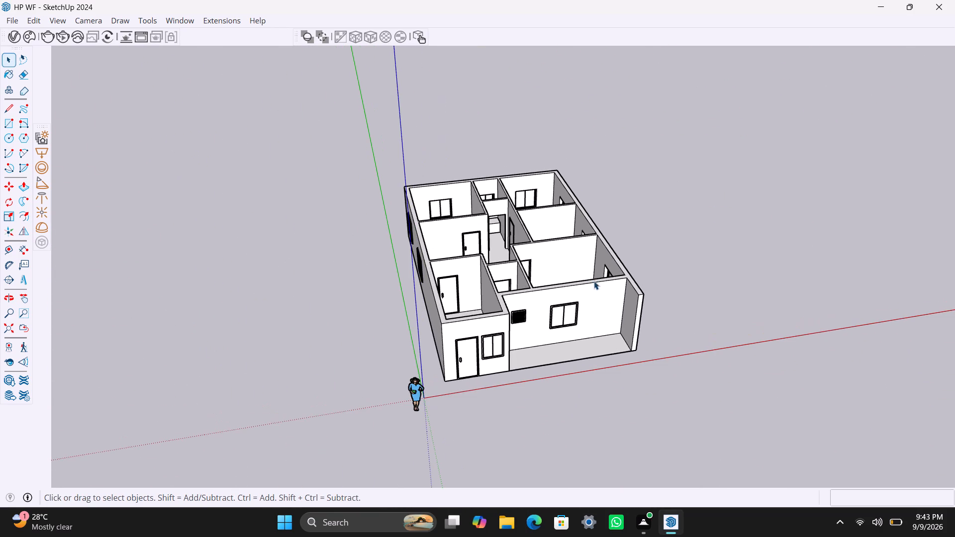
pyautogui.scroll(2, 607, 301)
pyautogui.moveTo(605, 310); pyautogui.dragTo(497, 366, button='middle')
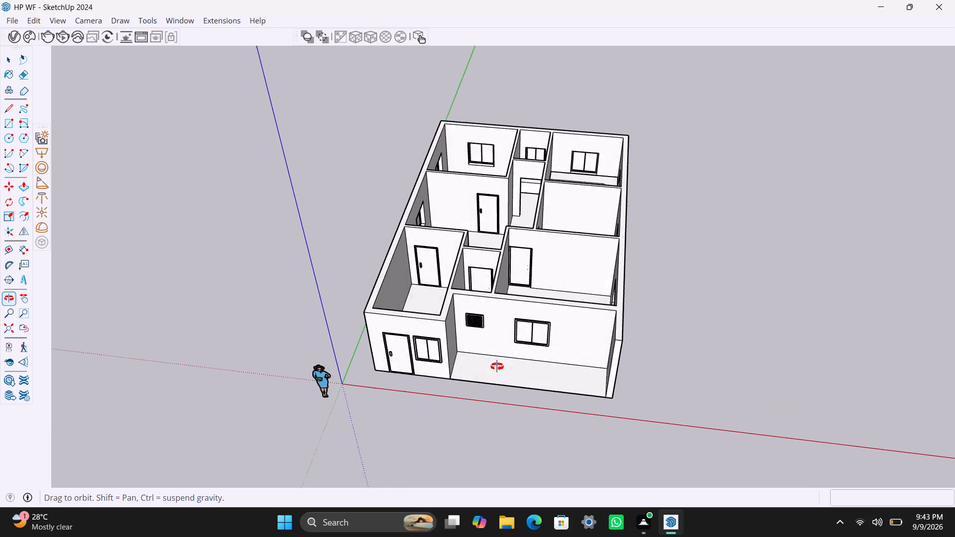
pyautogui.moveTo(497, 366); pyautogui.dragTo(522, 374, button='middle')
pyautogui.scroll(5, 511, 374)
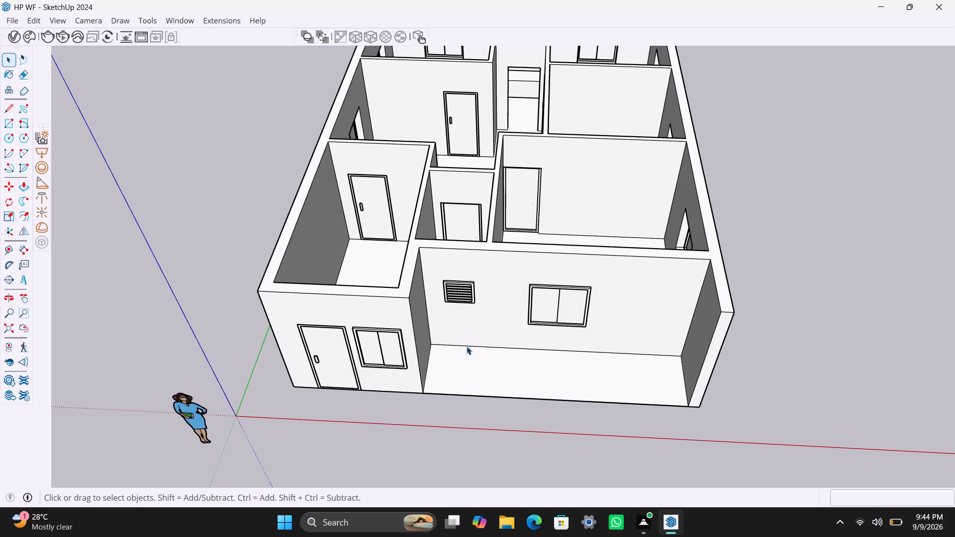
pyautogui.scroll(-3, 467, 345)
pyautogui.scroll(5, 466, 342)
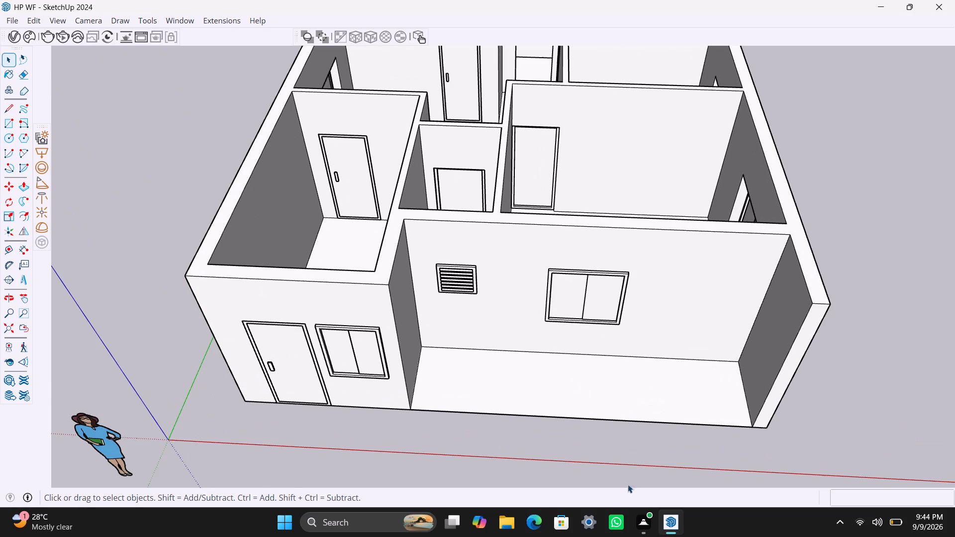
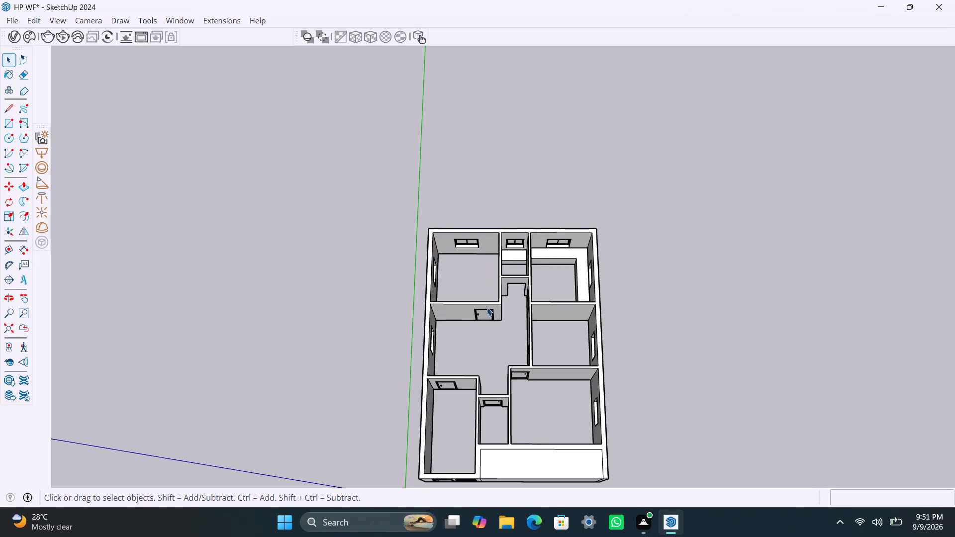
# Undo the last two edits to remove the face covering the front porch.
pyautogui.hotkey('ctrl', 'z')
pyautogui.hotkey('ctrl', 'z')
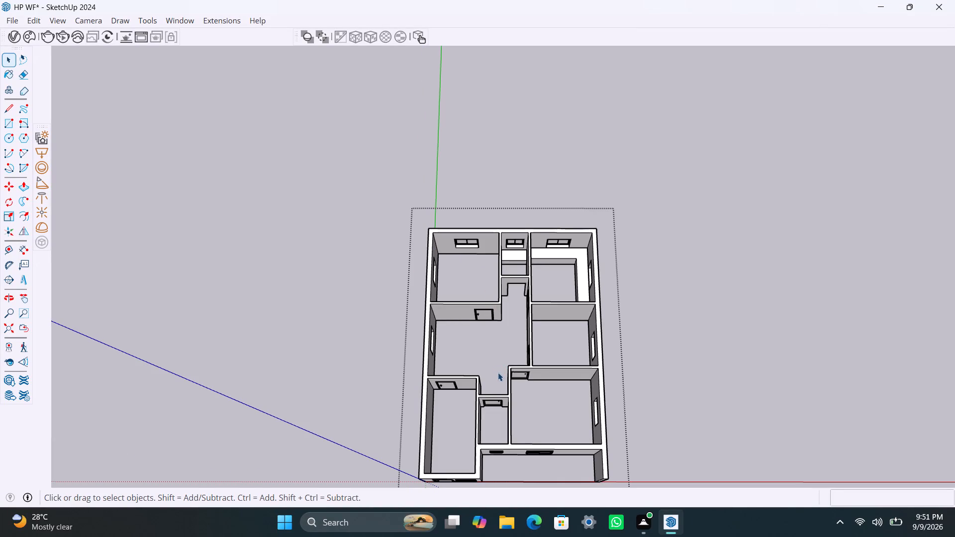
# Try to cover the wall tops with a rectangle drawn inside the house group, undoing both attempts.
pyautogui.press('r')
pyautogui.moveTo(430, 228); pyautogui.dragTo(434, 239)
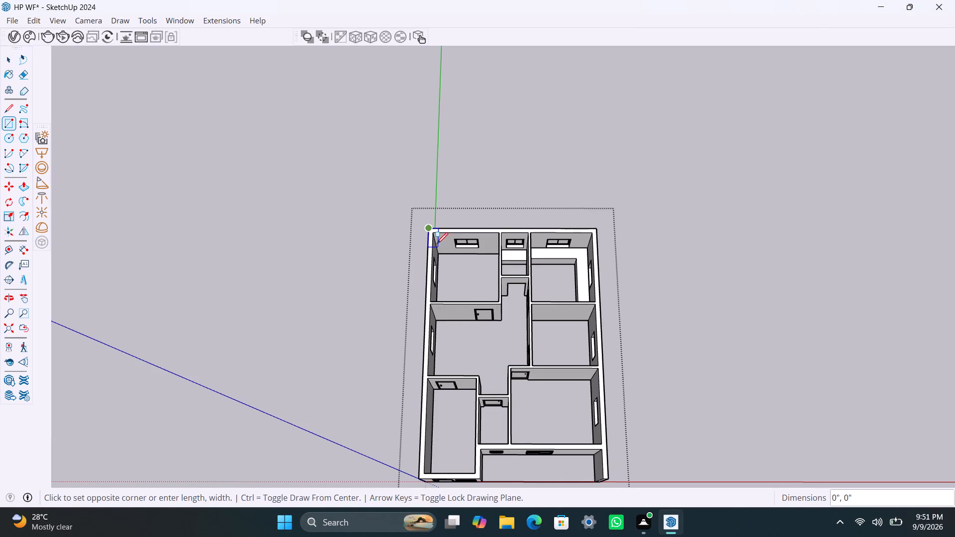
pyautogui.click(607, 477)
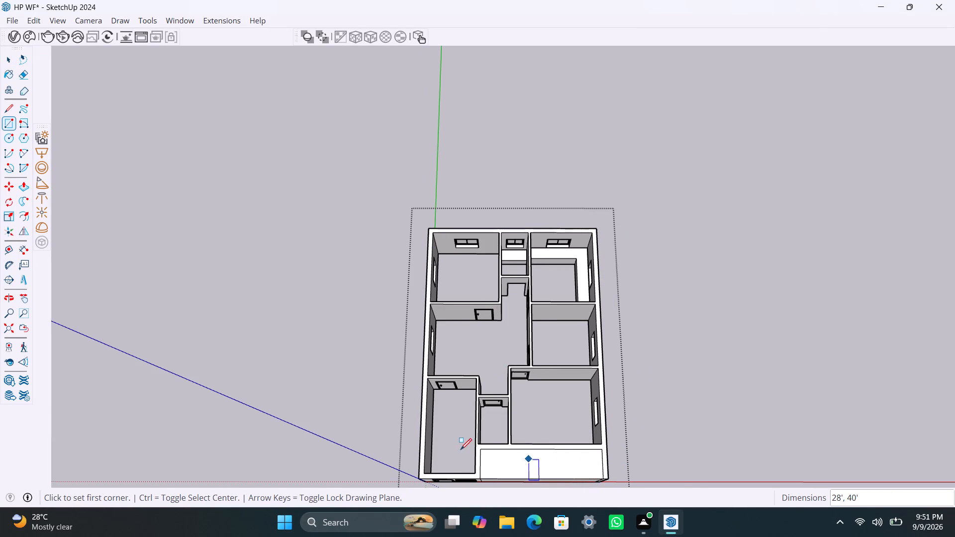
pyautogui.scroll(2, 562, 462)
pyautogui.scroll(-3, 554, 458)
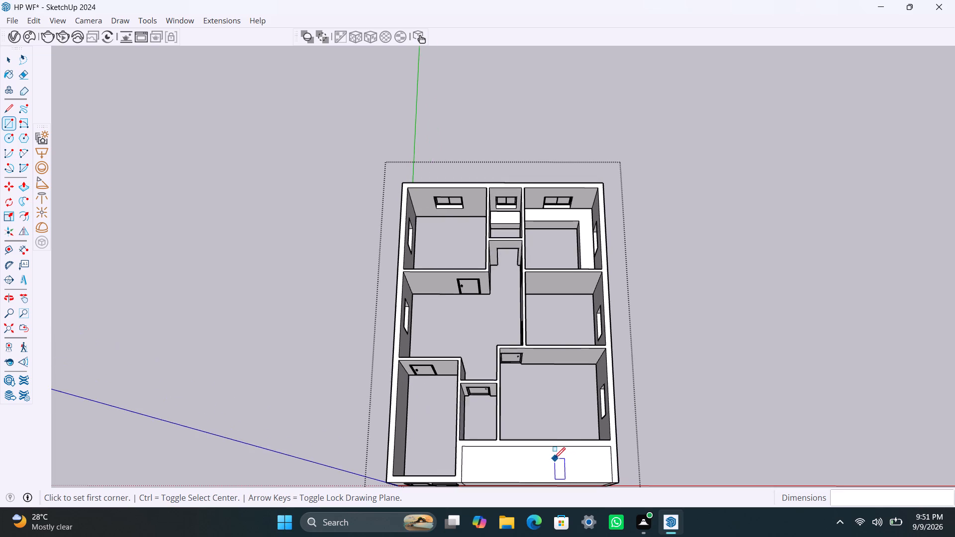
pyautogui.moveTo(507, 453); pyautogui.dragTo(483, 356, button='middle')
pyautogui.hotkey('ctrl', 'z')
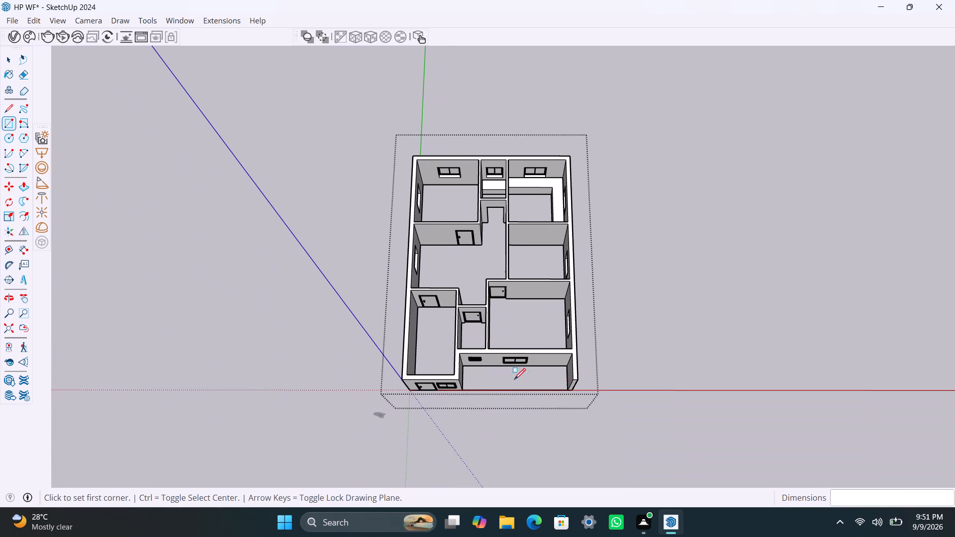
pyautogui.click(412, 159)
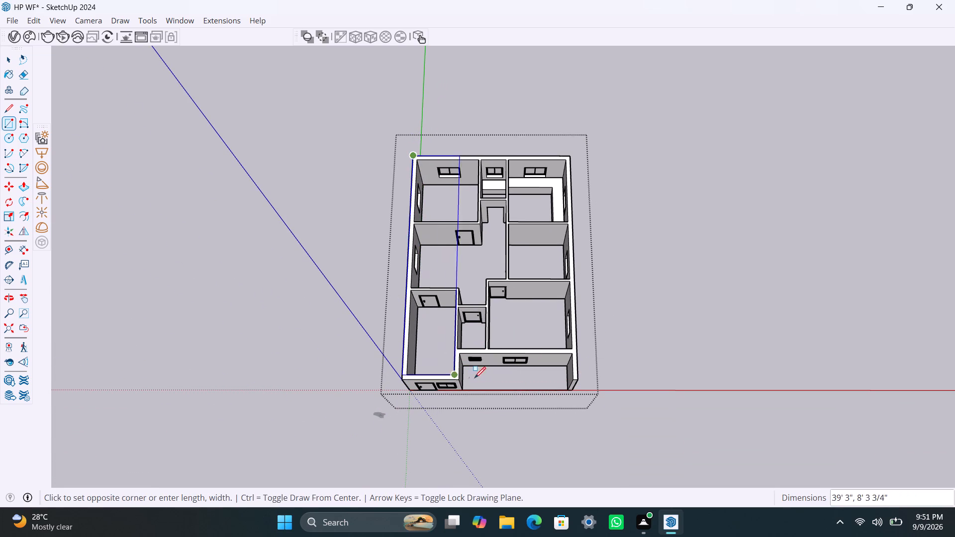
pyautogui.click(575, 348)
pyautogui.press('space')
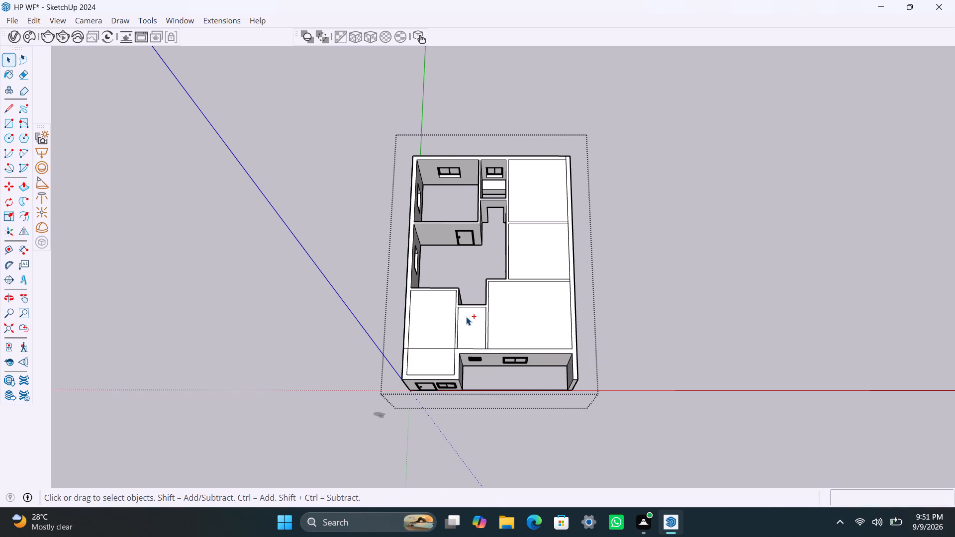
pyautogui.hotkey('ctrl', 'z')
# Outside the house group, draw a roof rectangle across the wall tops between opposite outer corners and make it a group.
pyautogui.keyDown('ctrl'); pyautogui.click(467, 315); pyautogui.keyUp('ctrl')
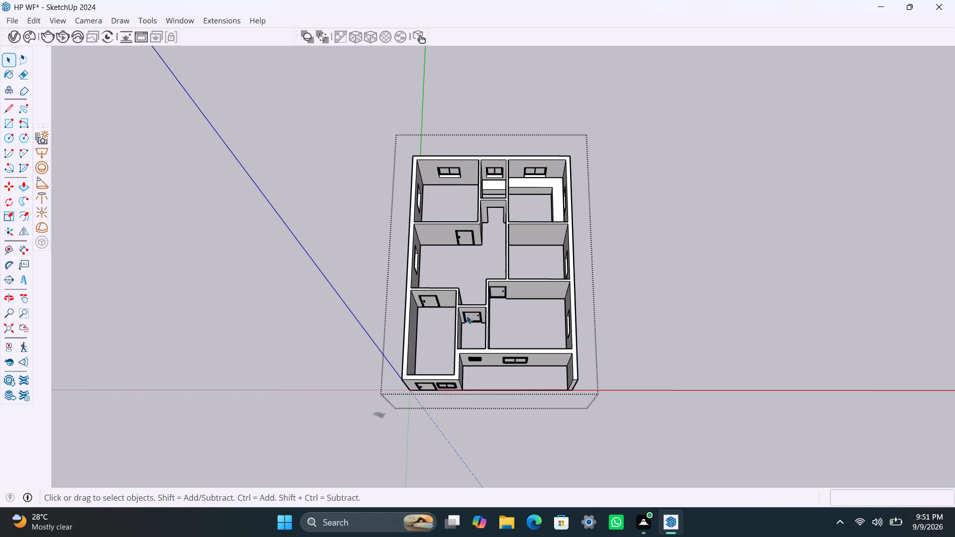
pyautogui.scroll(1, 441, 174)
pyautogui.scroll(2, 514, 176)
pyautogui.scroll(-2, 606, 227)
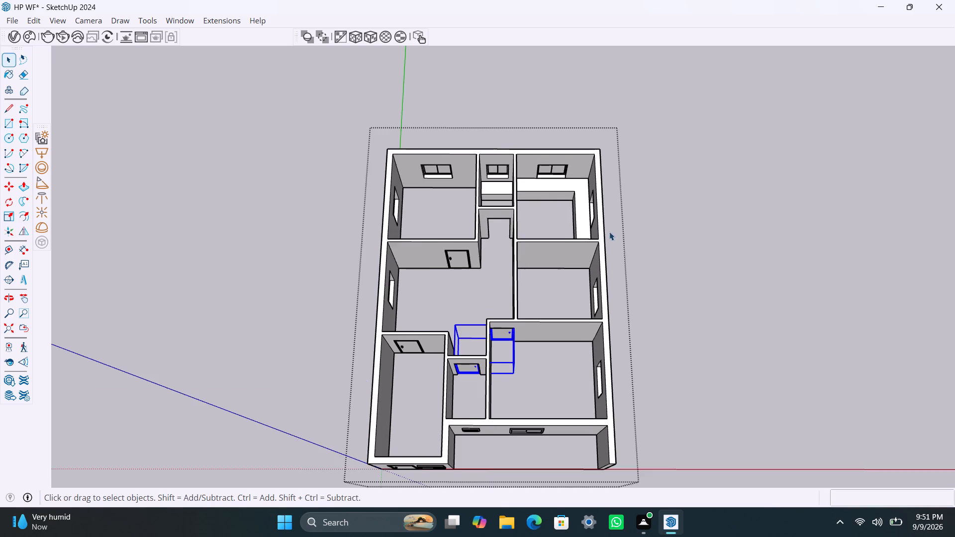
pyautogui.click(771, 237)
pyautogui.scroll(3, 534, 289)
pyautogui.scroll(-2, 573, 262)
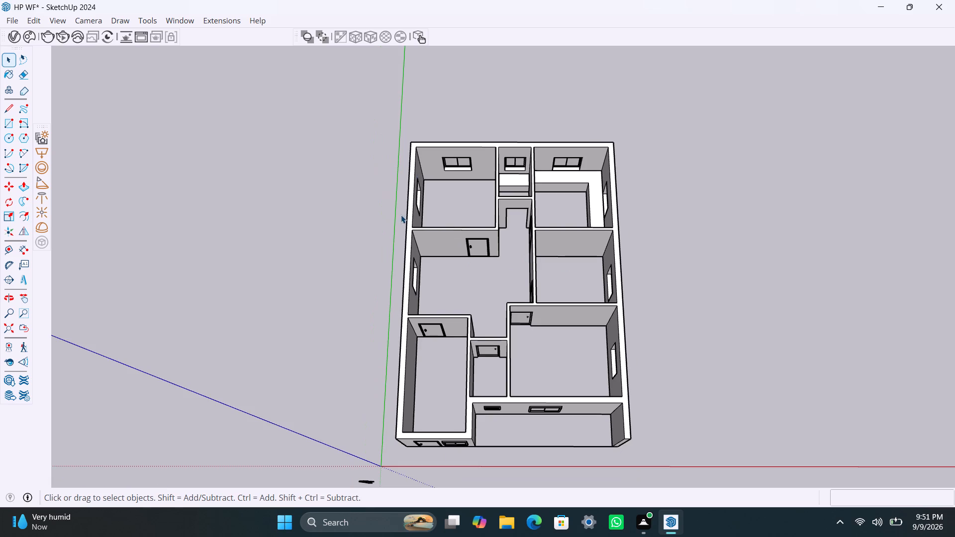
pyautogui.press('r')
pyautogui.click(409, 140)
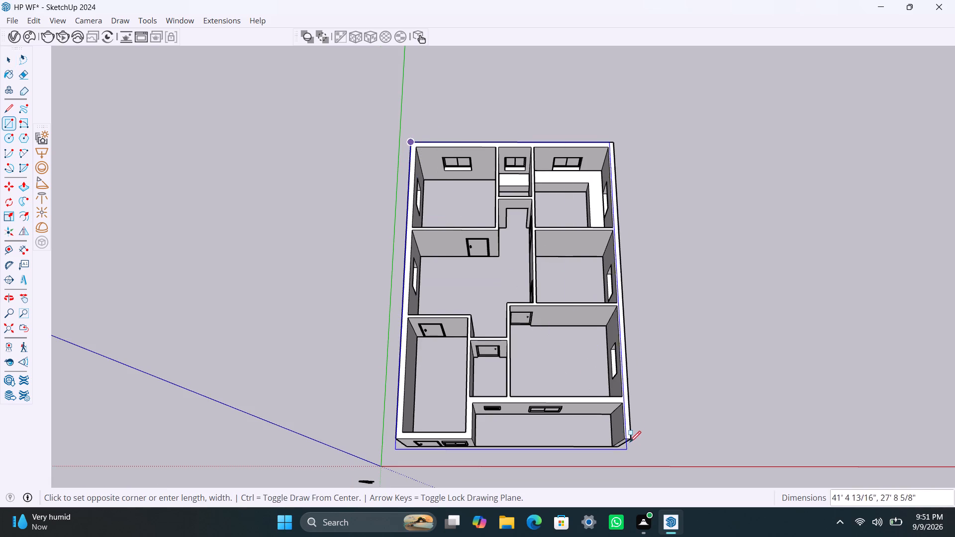
pyautogui.click(629, 434)
pyautogui.press('space')
pyautogui.doubleClick(468, 282)
pyautogui.rightClick(468, 282)
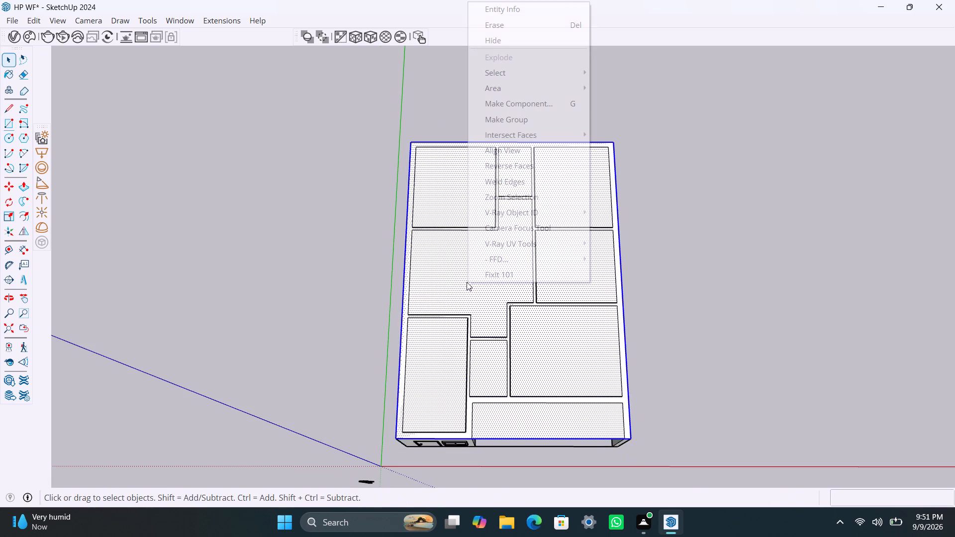
pyautogui.click(535, 123)
# Inside the new roof group, push/pull the rectangle up 6" to form a slab, and close the group.
pyautogui.tripleClick(480, 274)
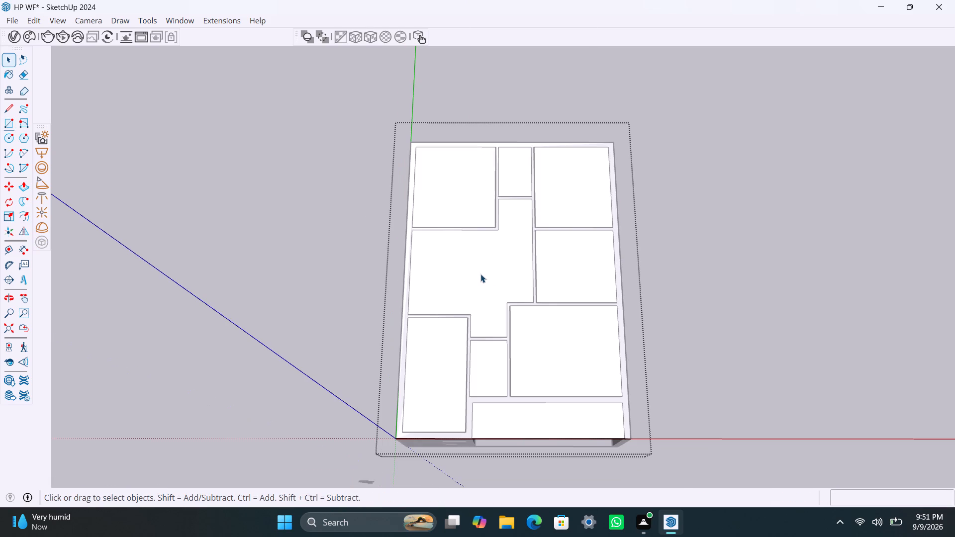
pyautogui.press('p')
pyautogui.click(480, 274)
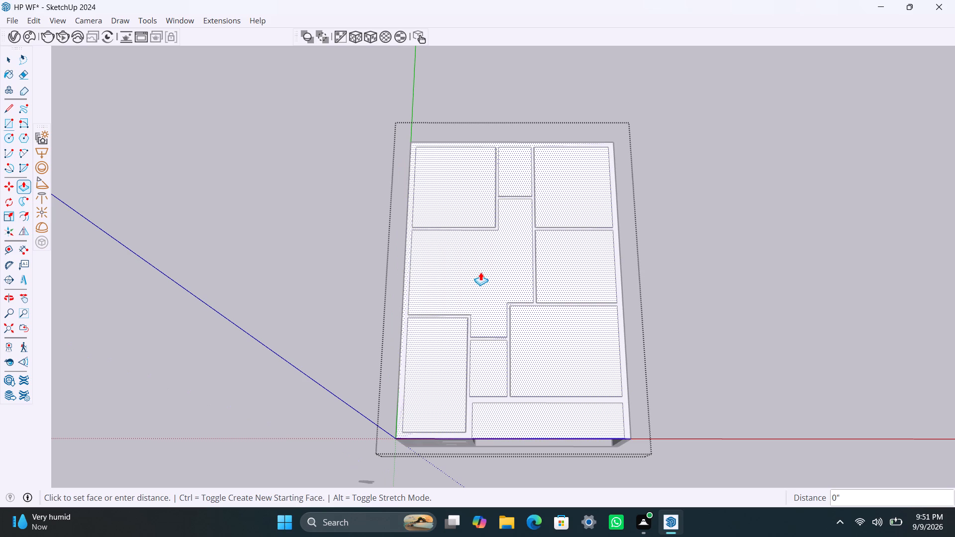
pyautogui.write('6"')
pyautogui.press('Return')
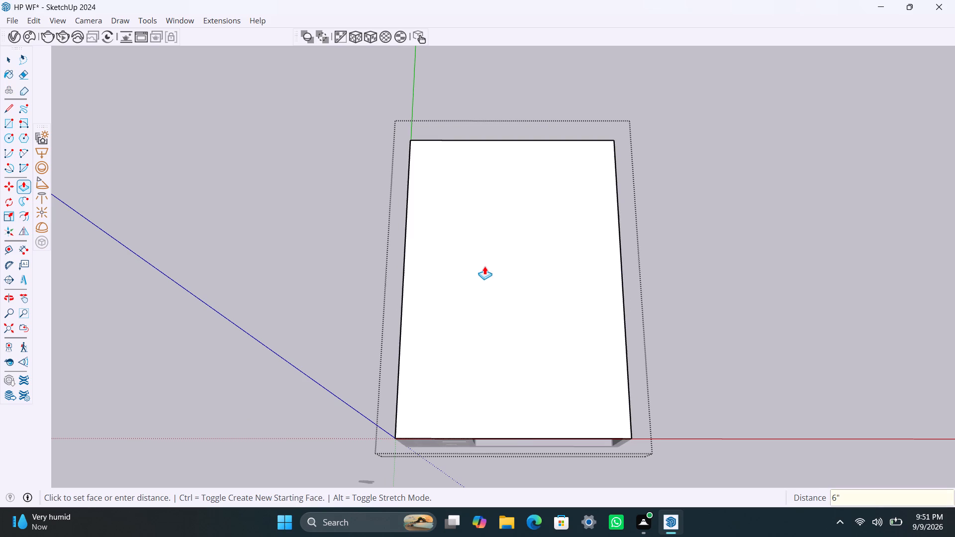
pyautogui.press('space')
pyautogui.moveTo(808, 227); pyautogui.dragTo(796, 252)
pyautogui.scroll(-5, 605, 357)
pyautogui.tripleClick(852, 317)
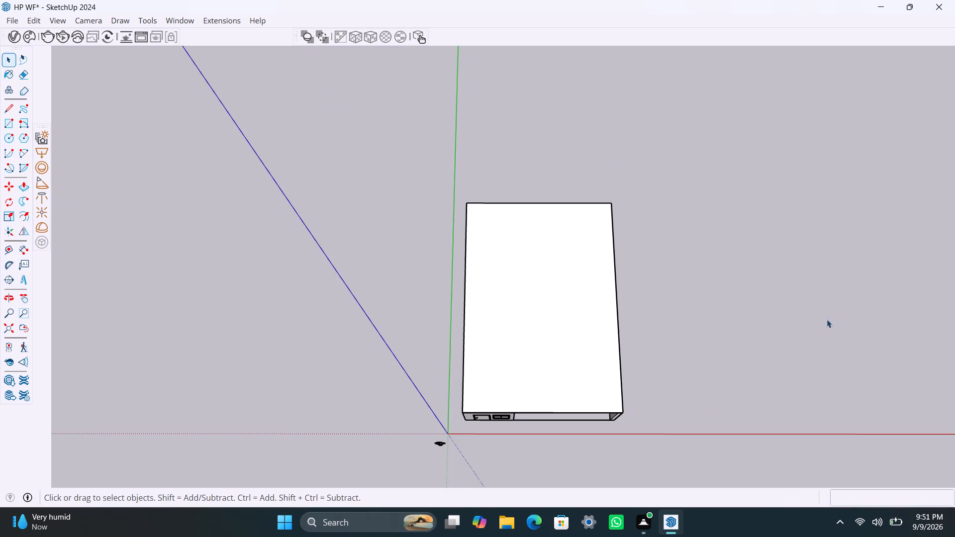
# Copy the roof slab 10' 6" straight down to the base of the walls as a floor slab.
pyautogui.scroll(-4, 637, 357)
pyautogui.moveTo(621, 386); pyautogui.dragTo(573, 273, button='middle')
pyautogui.scroll(3, 599, 346)
pyautogui.scroll(4, 552, 402)
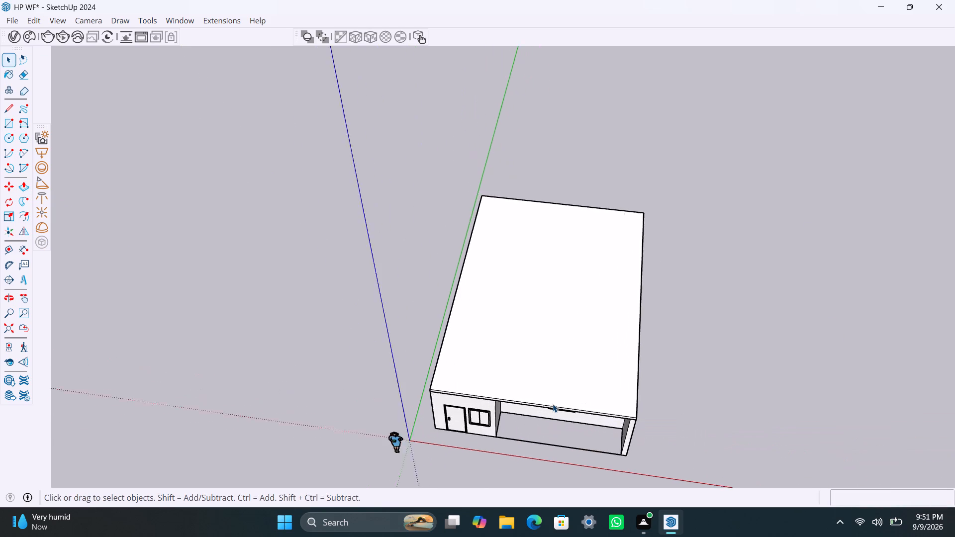
pyautogui.click(590, 395)
pyautogui.press('m')
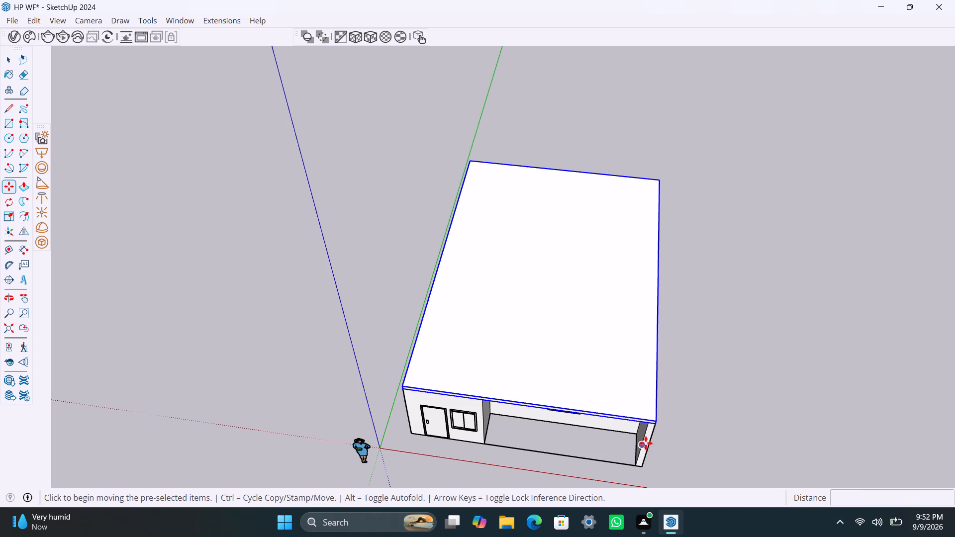
pyautogui.click(659, 428)
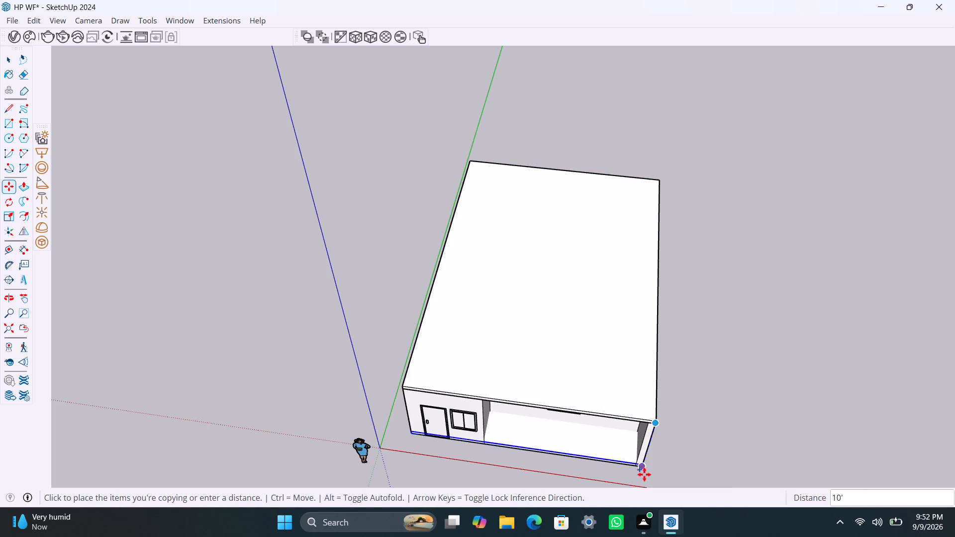
pyautogui.scroll(3, 644, 474)
pyautogui.moveTo(644, 472); pyautogui.dragTo(533, 289, button='middle')
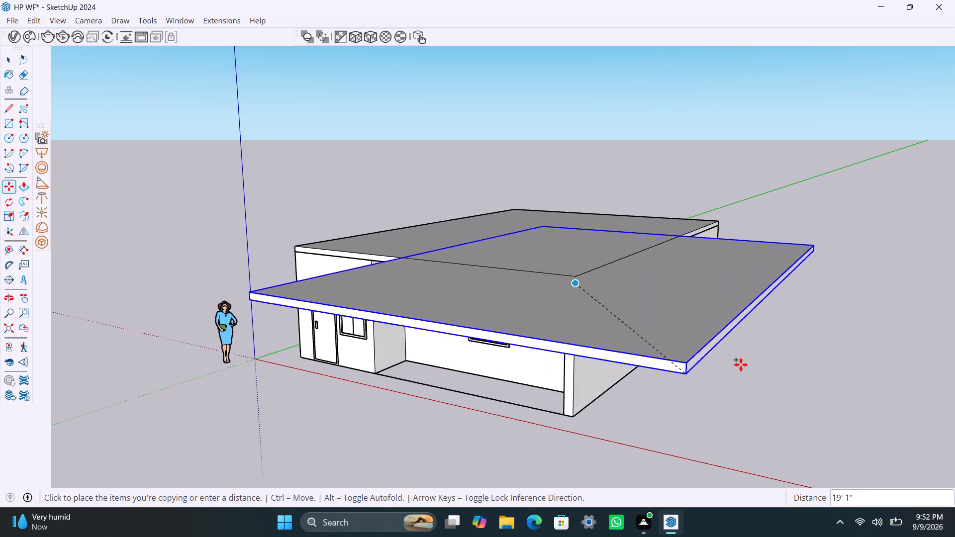
pyautogui.press('Escape')
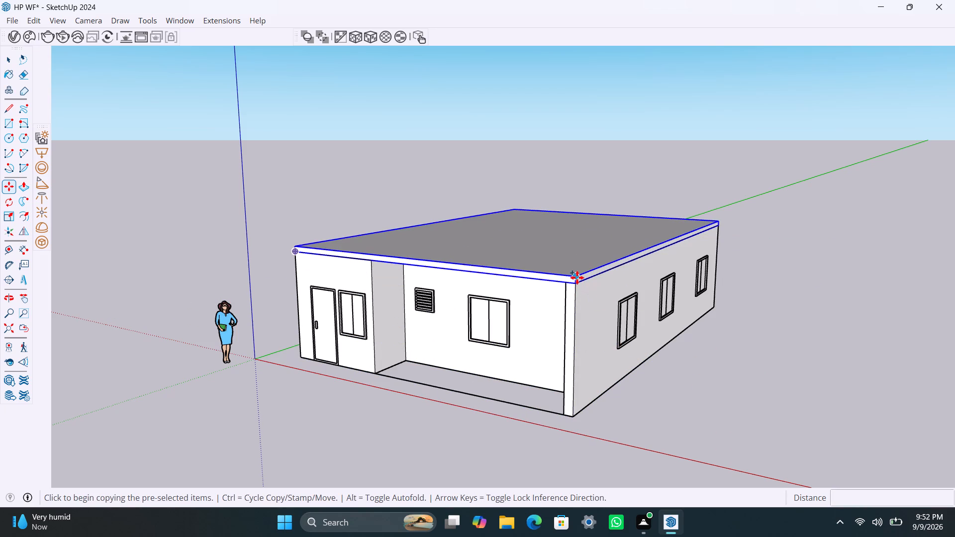
pyautogui.click(577, 275)
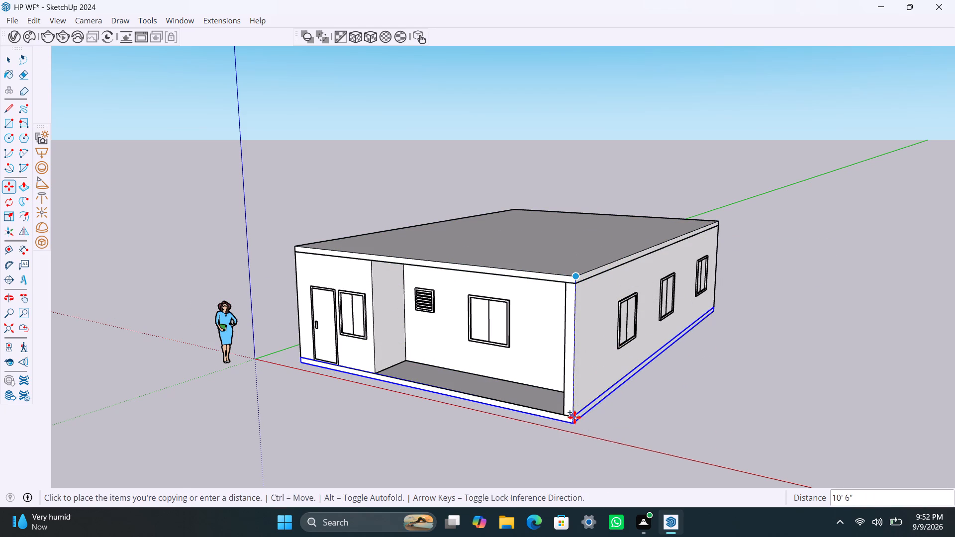
pyautogui.click(573, 417)
# Save the house model with its roof and floor slabs.
pyautogui.scroll(-4, 469, 351)
pyautogui.hotkey('ctrl', 's')
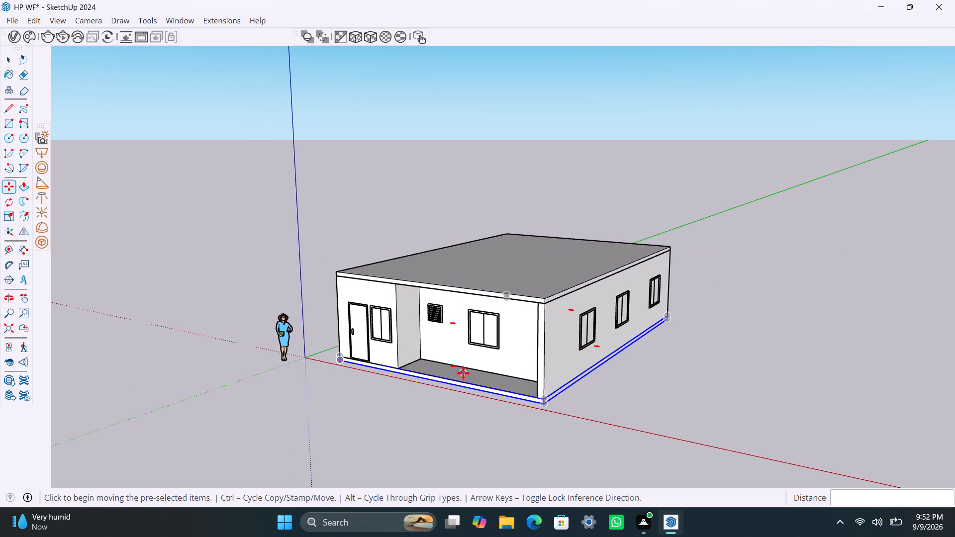
# Select the roof slab, walls and floor slab together and run Fixit 101 on them.
pyautogui.press('space')
pyautogui.click(677, 412)
pyautogui.scroll(-5, 451, 320)
pyautogui.moveTo(467, 378); pyautogui.dragTo(614, 412, button='middle')
pyautogui.click(490, 295)
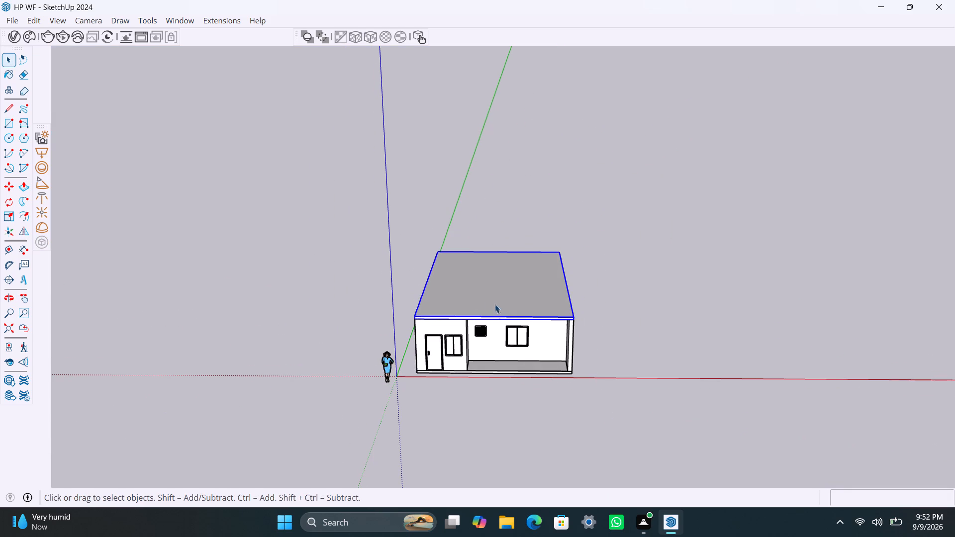
pyautogui.keyDown('shift'); pyautogui.click(502, 352); pyautogui.keyUp('shift')
pyautogui.keyDown('shift'); pyautogui.click(502, 368); pyautogui.keyUp('shift')
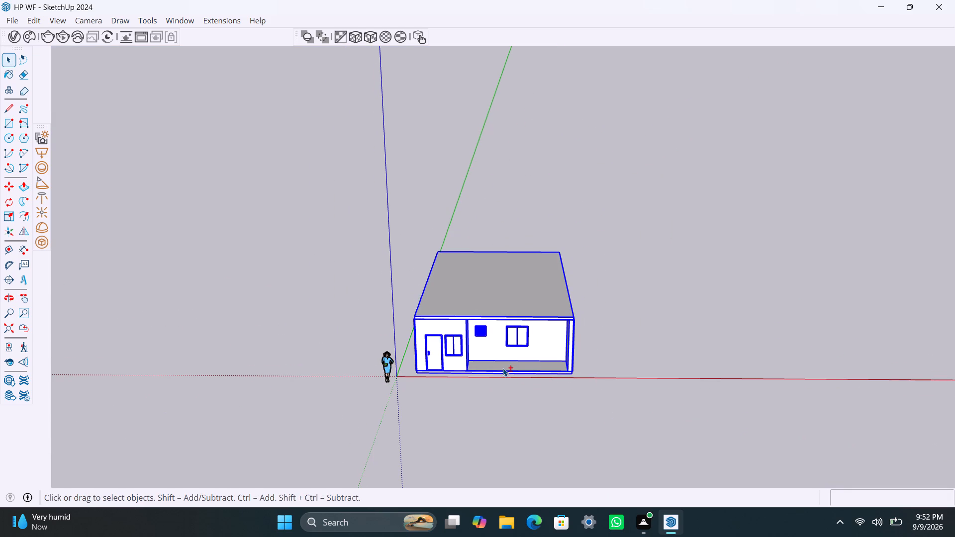
pyautogui.rightClick(496, 366)
pyautogui.click(563, 357)
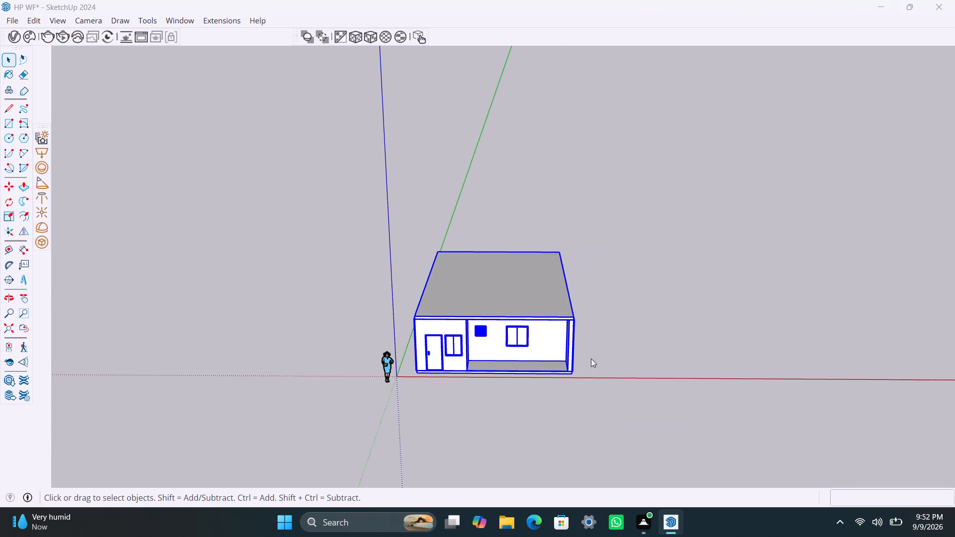
pyautogui.click(507, 319)
# Select the whole house again and rerun Fixit 101 on it.
pyautogui.click(750, 334)
pyautogui.click(502, 308)
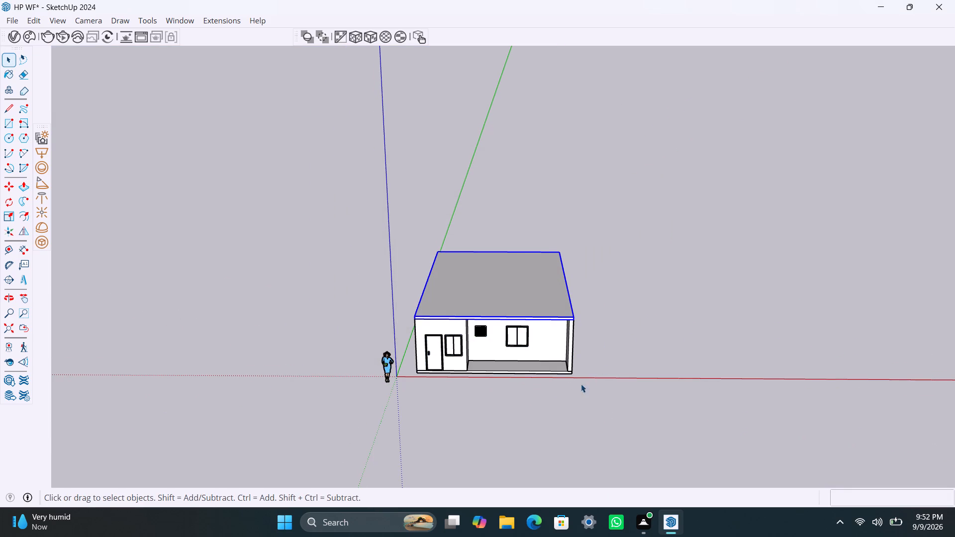
pyautogui.scroll(6, 523, 387)
pyautogui.click(518, 369)
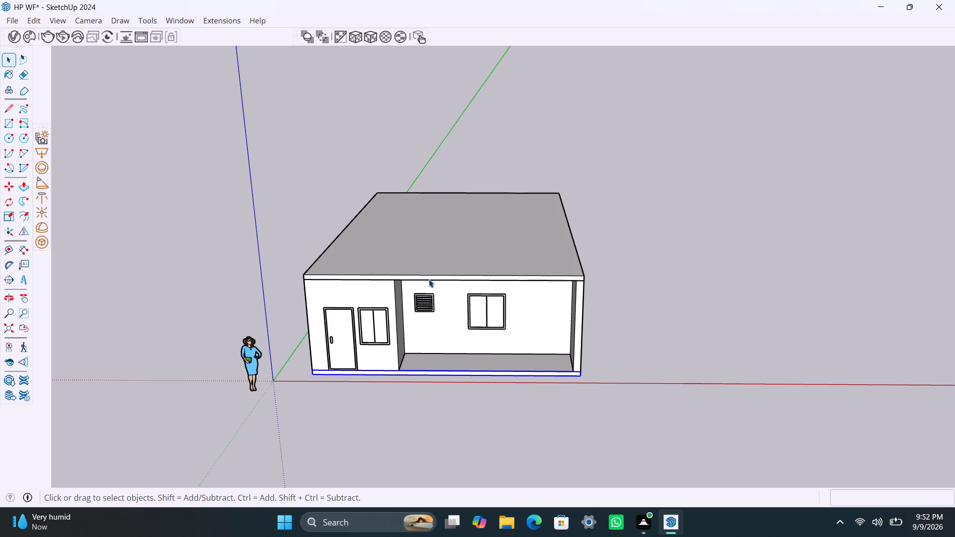
pyautogui.moveTo(284, 134); pyautogui.dragTo(613, 401)
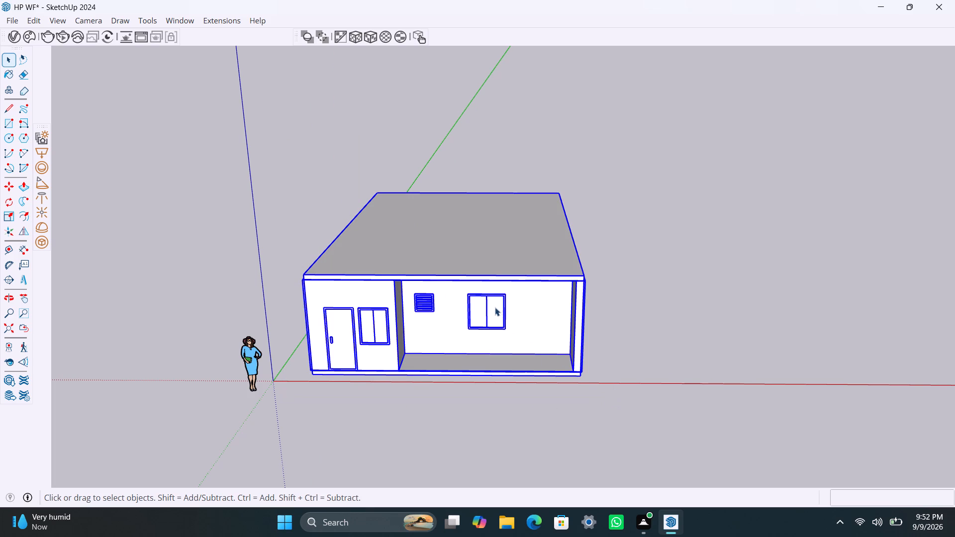
pyautogui.rightClick(494, 307)
pyautogui.click(565, 302)
pyautogui.click(497, 312)
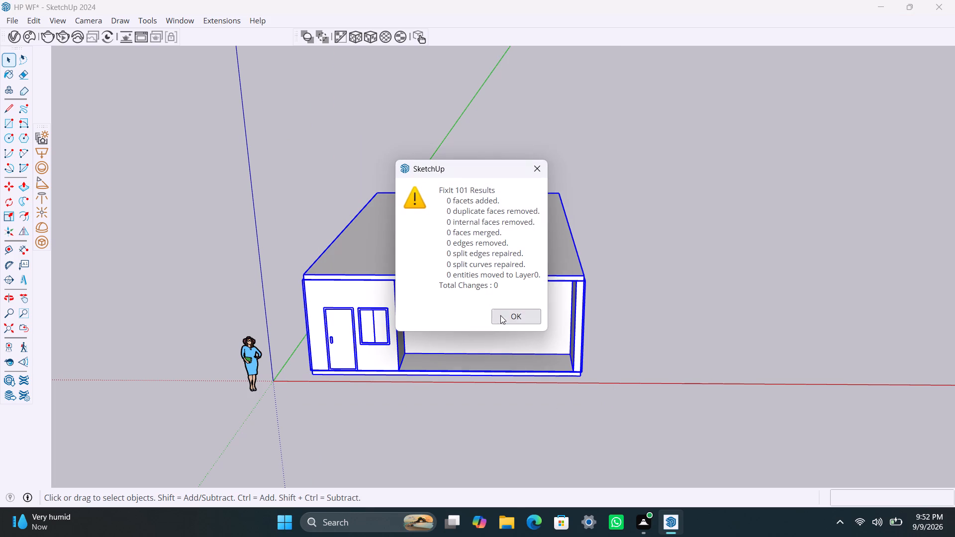
# Inspect the exterior along the windowed side wall and the front facade, checking how the slabs meet the walls.
pyautogui.click(776, 315)
pyautogui.scroll(-3, 510, 360)
pyautogui.moveTo(591, 359); pyautogui.dragTo(222, 363, button='middle')
pyautogui.scroll(3, 464, 347)
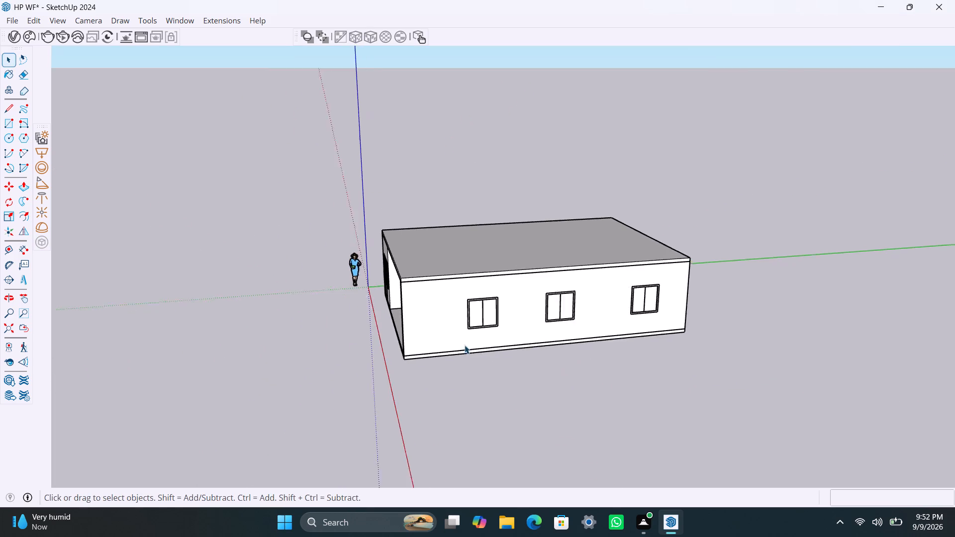
pyautogui.moveTo(373, 356); pyautogui.dragTo(908, 386, button='middle')
pyautogui.scroll(3, 608, 335)
pyautogui.moveTo(619, 319); pyautogui.dragTo(421, 400, button='middle')
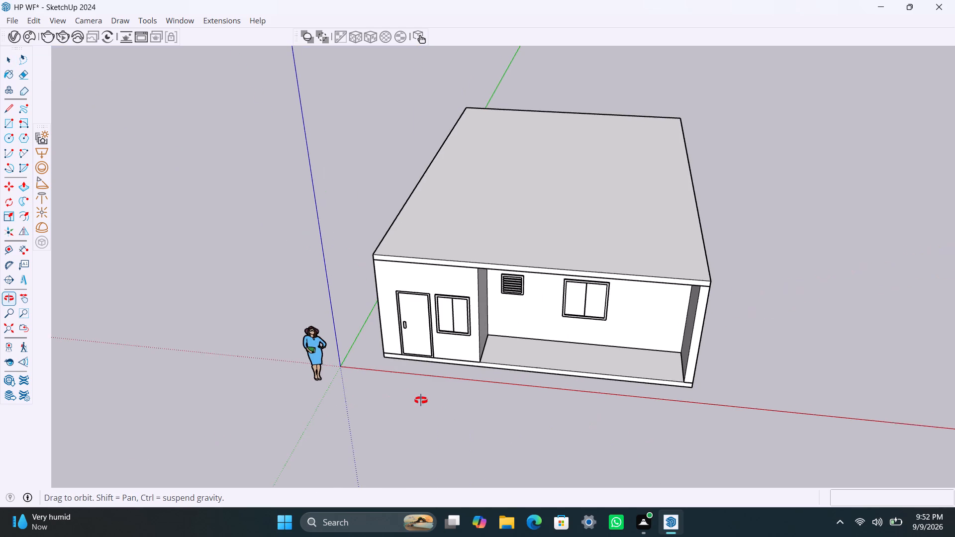
pyautogui.moveTo(421, 400); pyautogui.dragTo(425, 337, button='middle')
pyautogui.scroll(-6, 475, 279)
pyautogui.scroll(3, 539, 245)
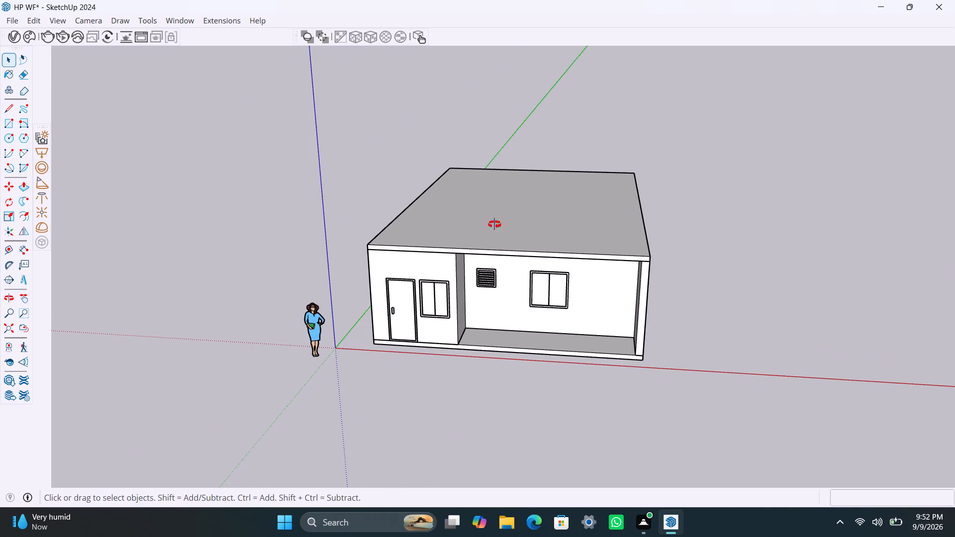
# Examine the roof slab and front facade from raised viewpoints, both close up and from a distance.
pyautogui.moveTo(494, 222); pyautogui.dragTo(500, 322, button='middle')
pyautogui.keyDown('shift'); pyautogui.scroll(1, 500, 322); pyautogui.keyUp('shift')
pyautogui.scroll(3, 437, 318)
pyautogui.scroll(2, 384, 336)
pyautogui.scroll(-2, 455, 335)
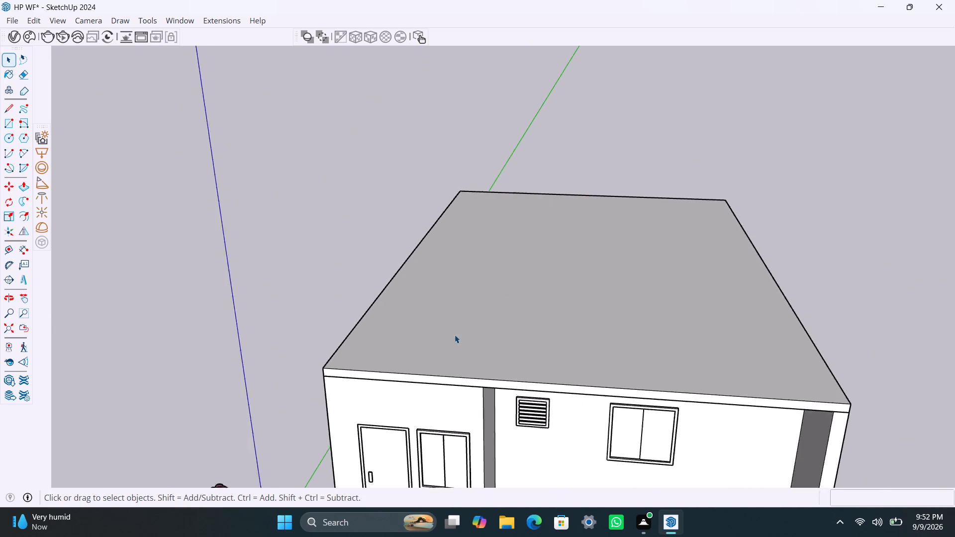
pyautogui.scroll(-8, 455, 335)
pyautogui.scroll(-4, 554, 298)
pyautogui.moveTo(564, 300); pyautogui.dragTo(602, 313, button='middle')
pyautogui.scroll(4, 515, 338)
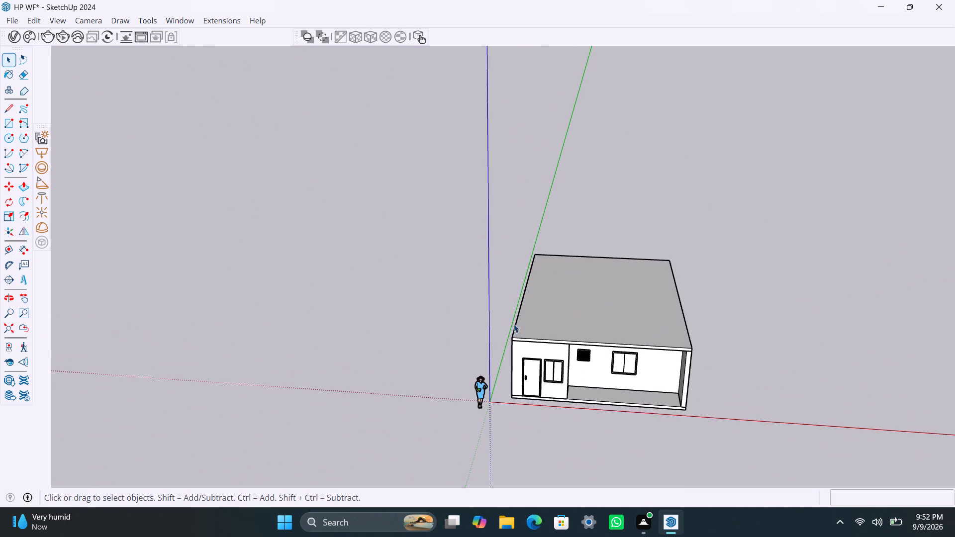
# Open the roof slab for editing and push/pull its edge face above the side wall nearest the front door outward by 1'.
pyautogui.scroll(3, 514, 324)
pyautogui.scroll(3, 575, 356)
pyautogui.scroll(-10, 548, 332)
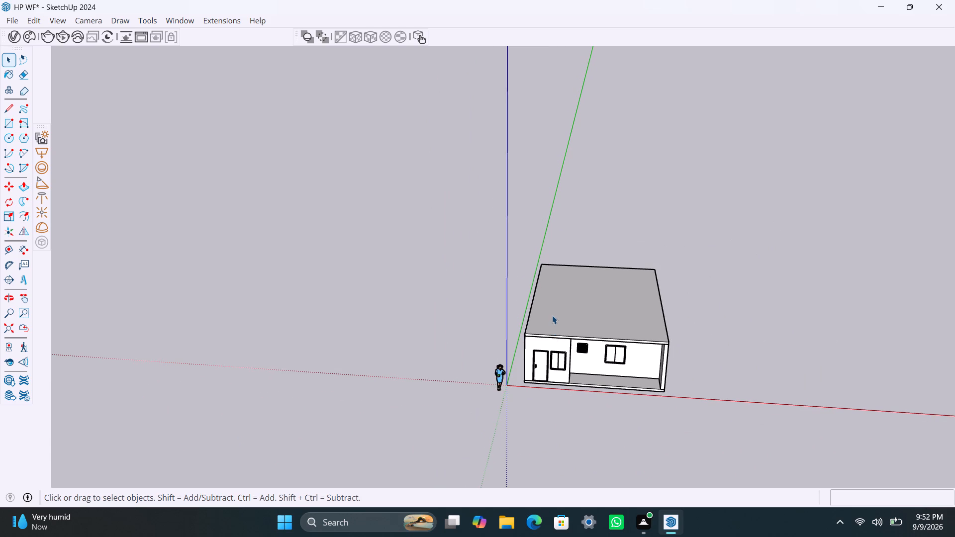
pyautogui.scroll(-3, 582, 285)
pyautogui.moveTo(530, 306); pyautogui.dragTo(629, 324, button='middle')
pyautogui.scroll(9, 561, 312)
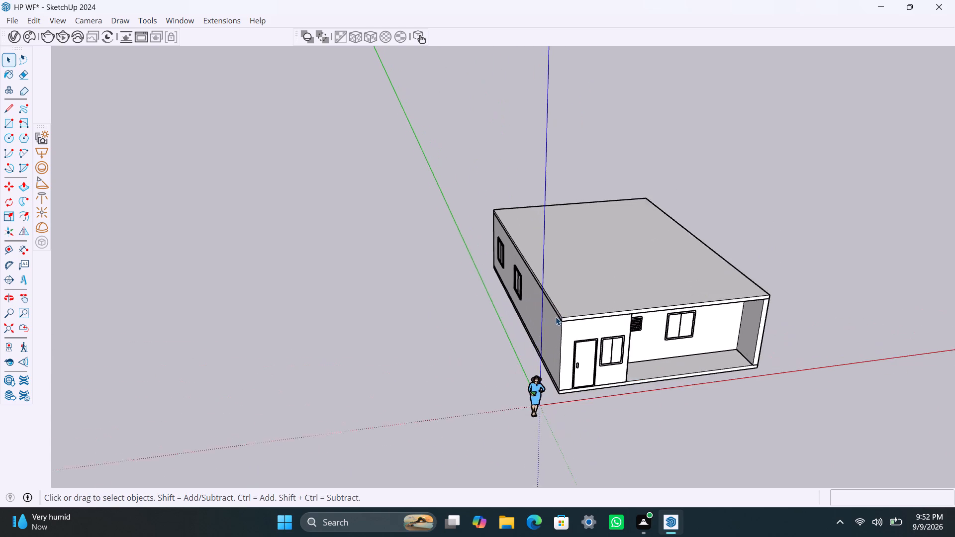
pyautogui.scroll(15, 556, 317)
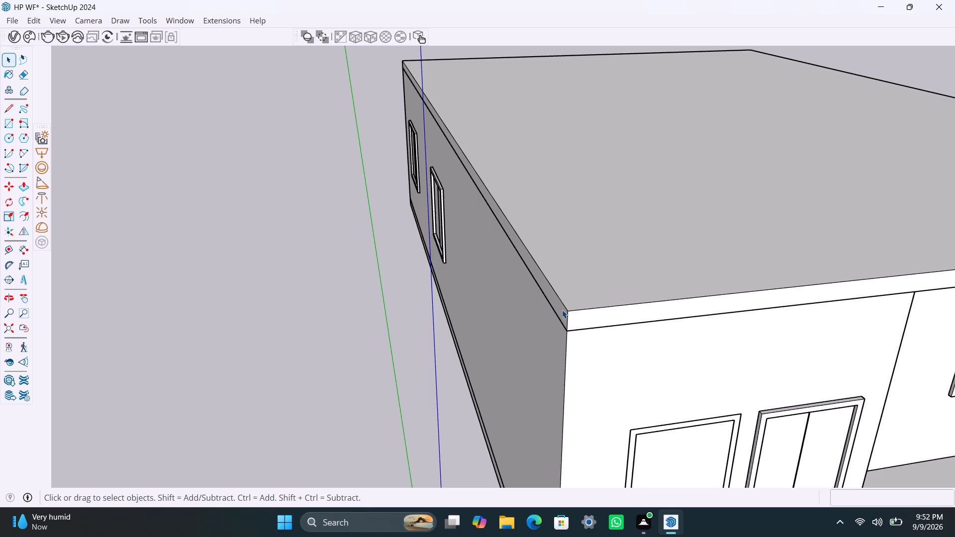
pyautogui.click(561, 309)
pyautogui.tripleClick(561, 309)
pyautogui.click(561, 309)
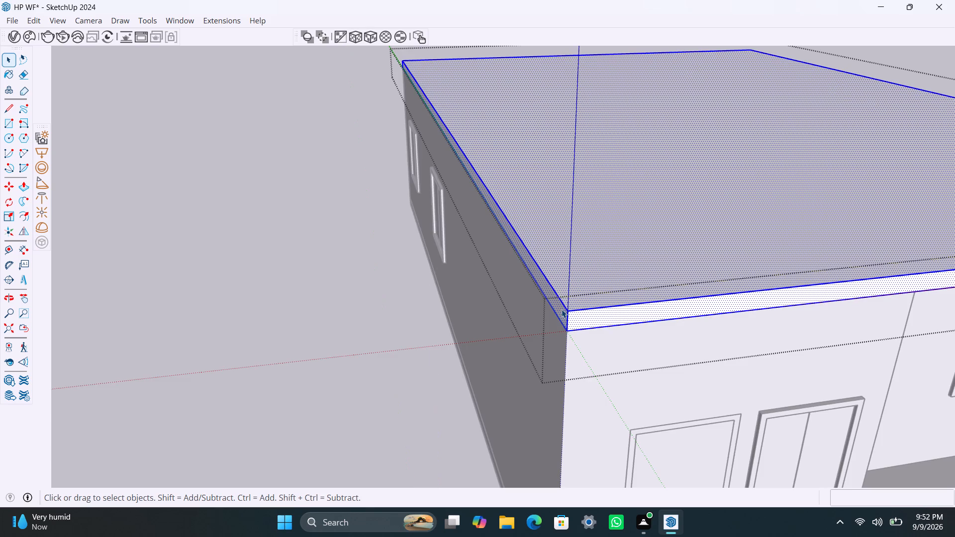
pyautogui.click(562, 309)
pyautogui.click(562, 313)
pyautogui.press('p')
pyautogui.click(563, 313)
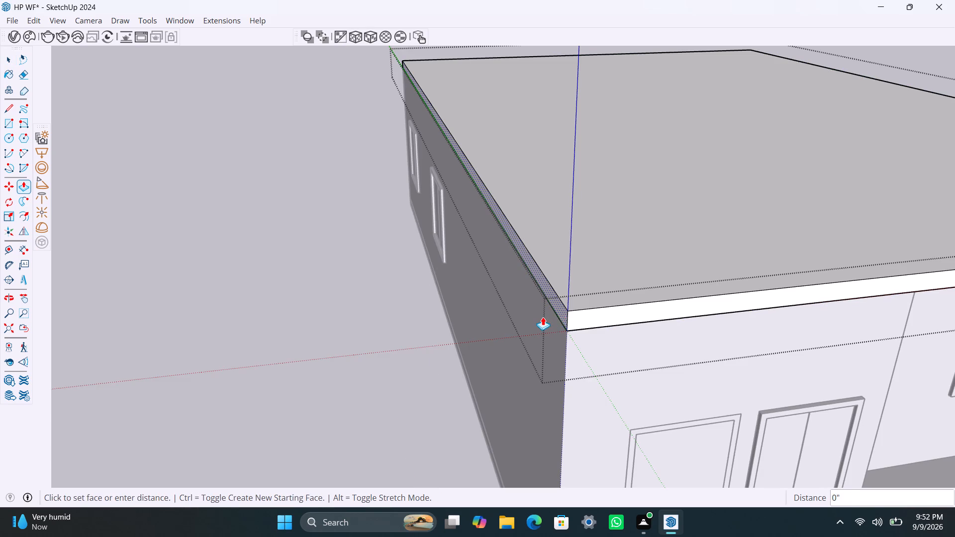
pyautogui.write("1'")
pyautogui.press('Return')
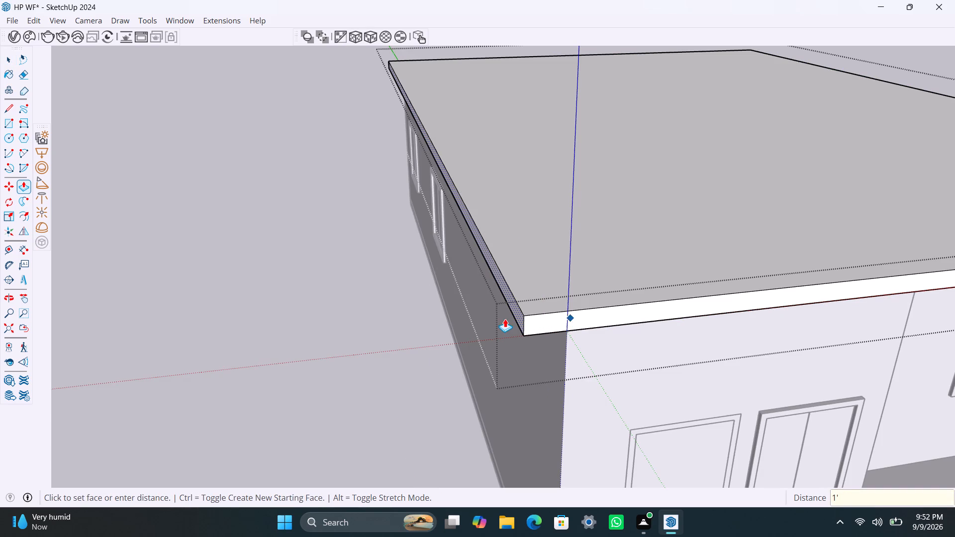
# Extend the same door-side edge of the roof slab outward by another 1'.
pyautogui.click(520, 314)
pyautogui.write("1'")
pyautogui.press('Return')
pyautogui.press('space')
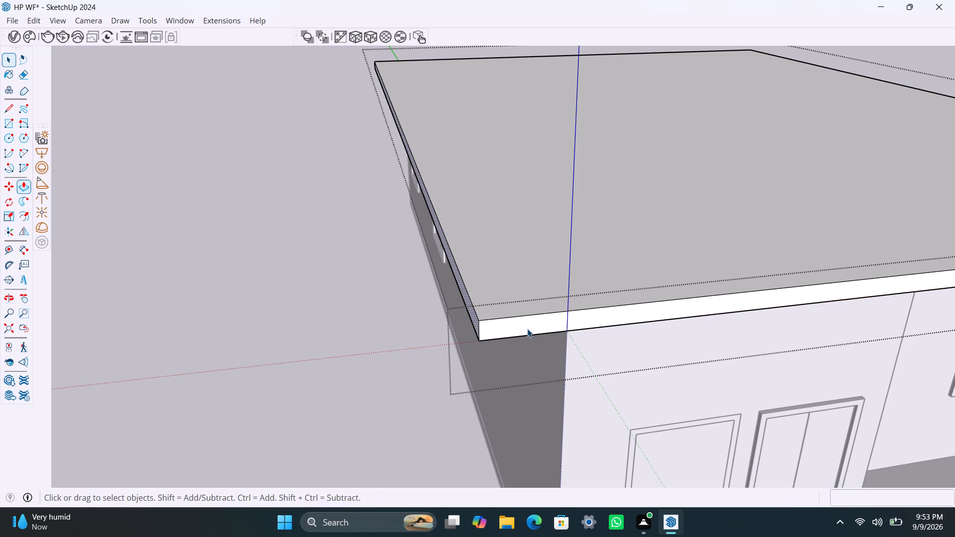
# Push/pull the roof slab's front edge face outward by 2' over the door and porch facade.
pyautogui.click(527, 329)
pyautogui.press('p')
pyautogui.click(528, 329)
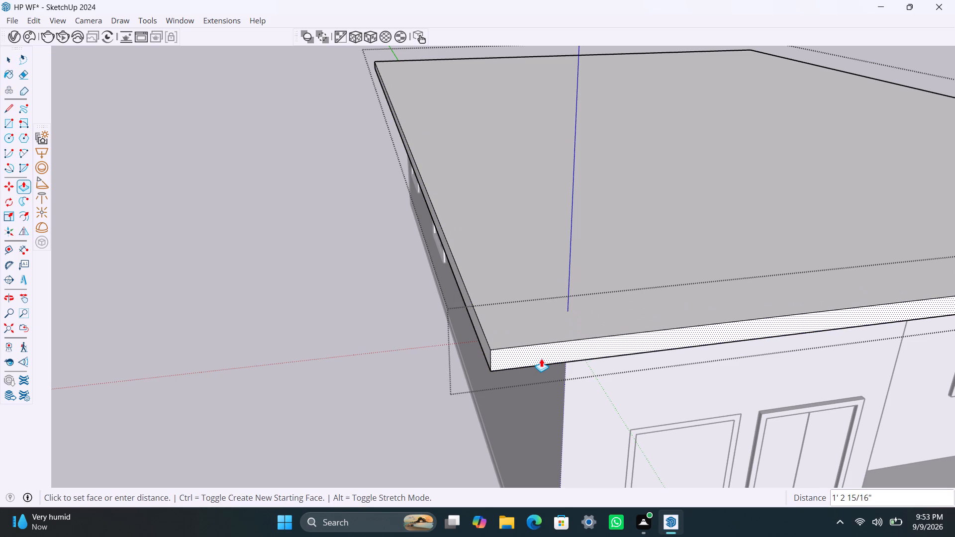
pyautogui.write("2'")
pyautogui.press('Return')
pyautogui.press('space')
# Push/pull the roof slab's edge face above the porch-side wall outward by 2'.
pyautogui.scroll(-11, 592, 333)
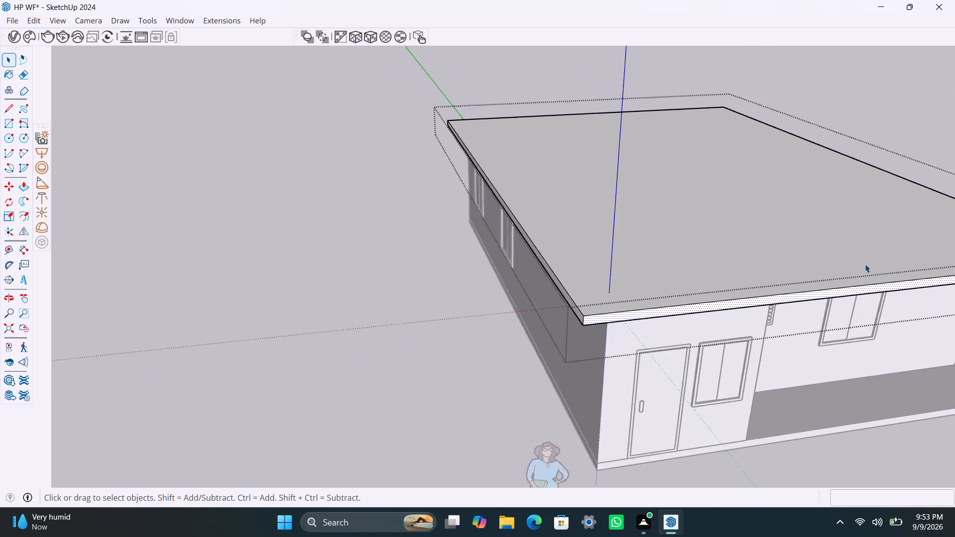
pyautogui.scroll(-4, 884, 279)
pyautogui.keyDown('shift'); pyautogui.moveTo(856, 332); pyautogui.dragTo(532, 357, button='middle'); pyautogui.keyUp('shift')
pyautogui.scroll(4, 771, 330)
pyautogui.moveTo(754, 325); pyautogui.dragTo(612, 342, button='middle')
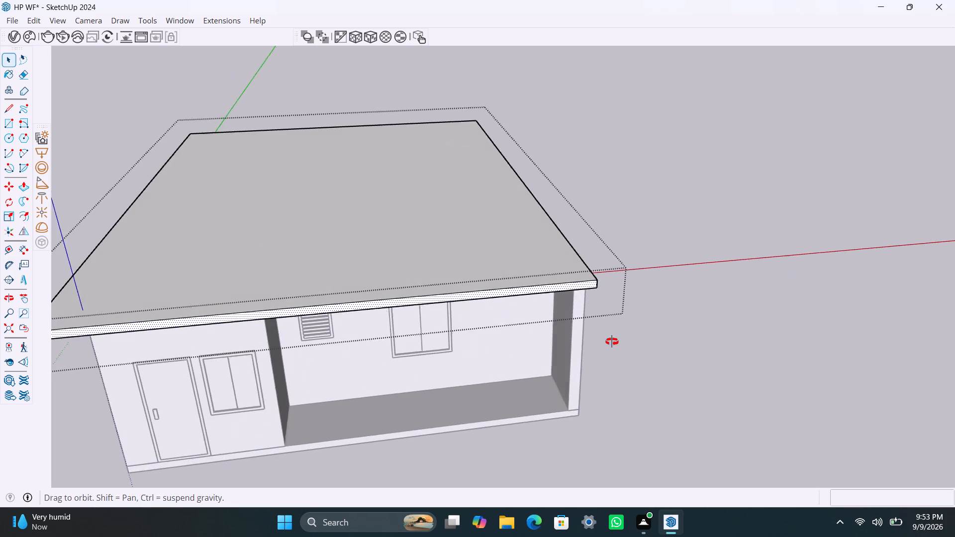
pyautogui.moveTo(612, 342); pyautogui.dragTo(414, 330, button='middle')
pyautogui.scroll(3, 388, 235)
pyautogui.click(373, 225)
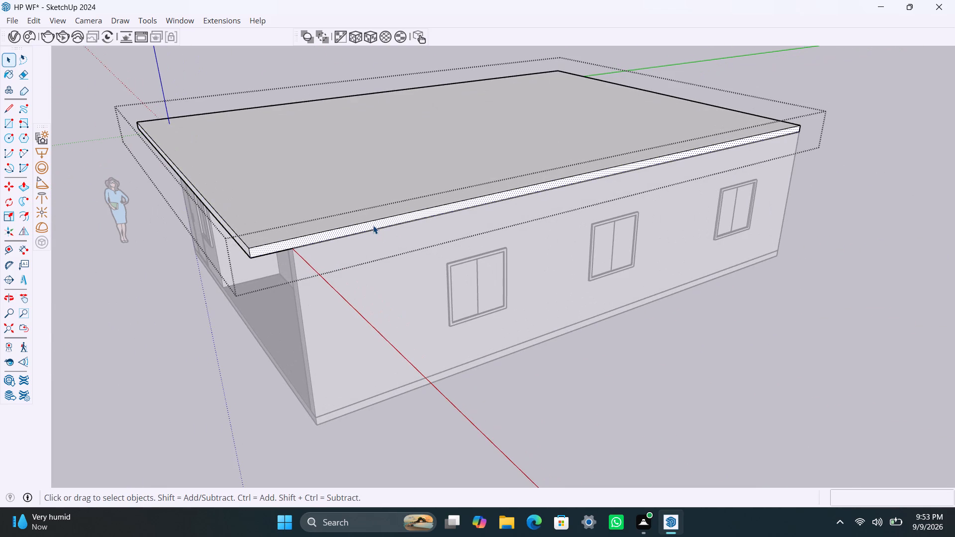
pyautogui.press('p')
pyautogui.click(374, 225)
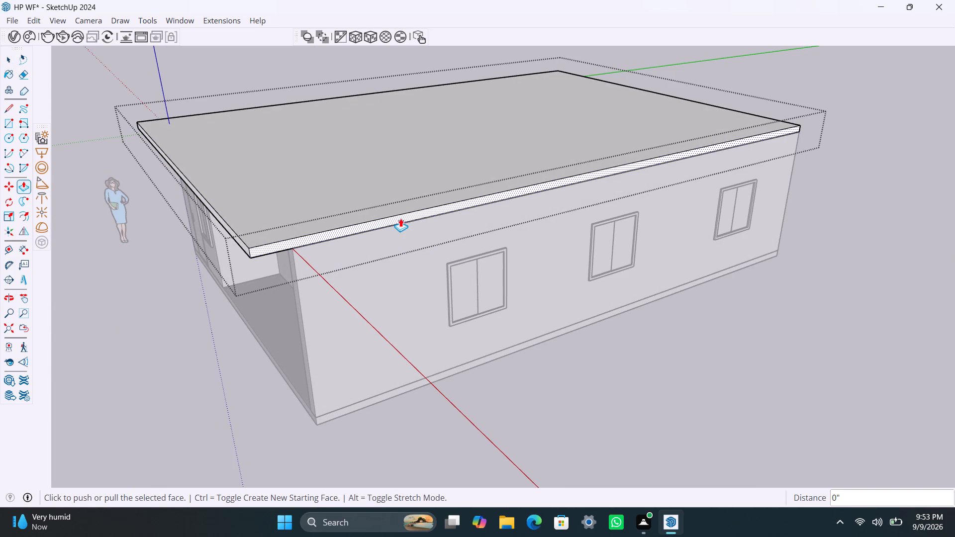
pyautogui.moveTo(399, 217); pyautogui.dragTo(402, 225)
pyautogui.moveTo(399, 221); pyautogui.dragTo(404, 228)
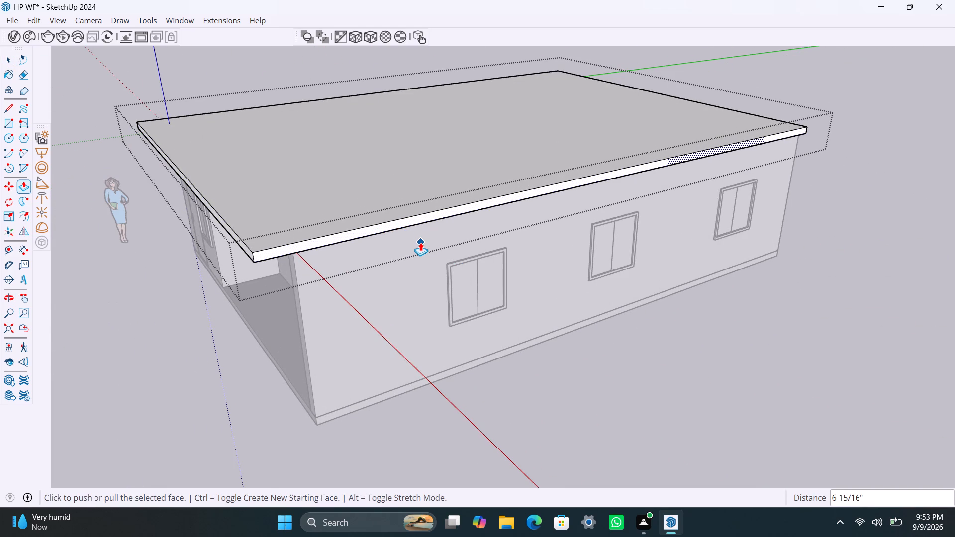
pyautogui.write("2'")
pyautogui.press('Return')
pyautogui.press('space')
# Push/pull the roof slab's rear edge face outward by 2' over the back wall.
pyautogui.scroll(-6, 574, 261)
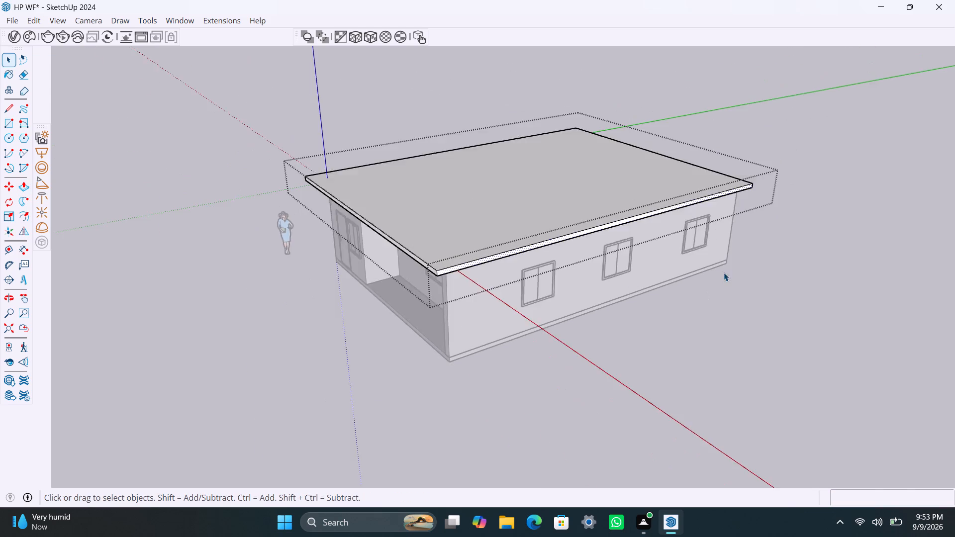
pyautogui.scroll(-4, 724, 272)
pyautogui.moveTo(821, 249); pyautogui.dragTo(294, 280, button='middle')
pyautogui.scroll(3, 508, 329)
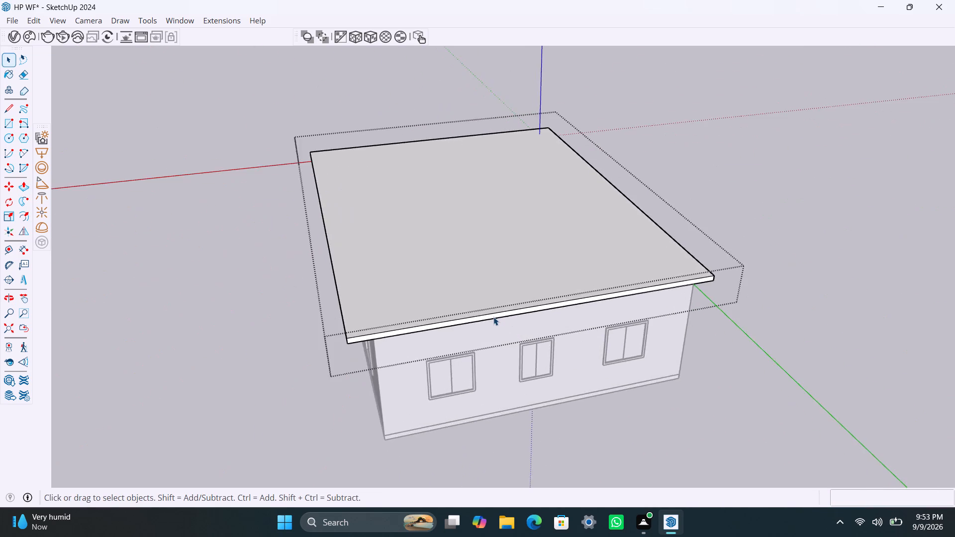
pyautogui.scroll(6, 493, 317)
pyautogui.click(489, 317)
pyautogui.press('p')
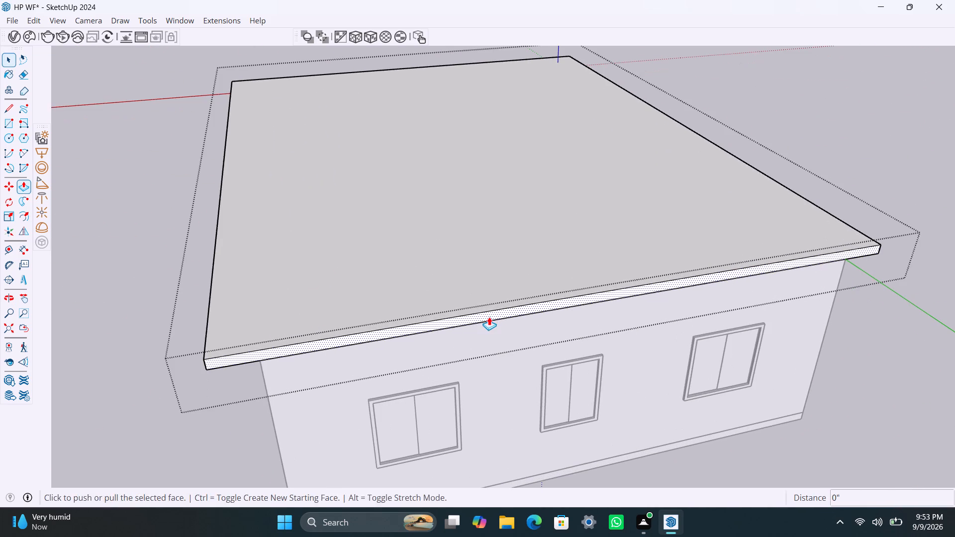
pyautogui.click(489, 316)
pyautogui.write("2'")
pyautogui.press('Return')
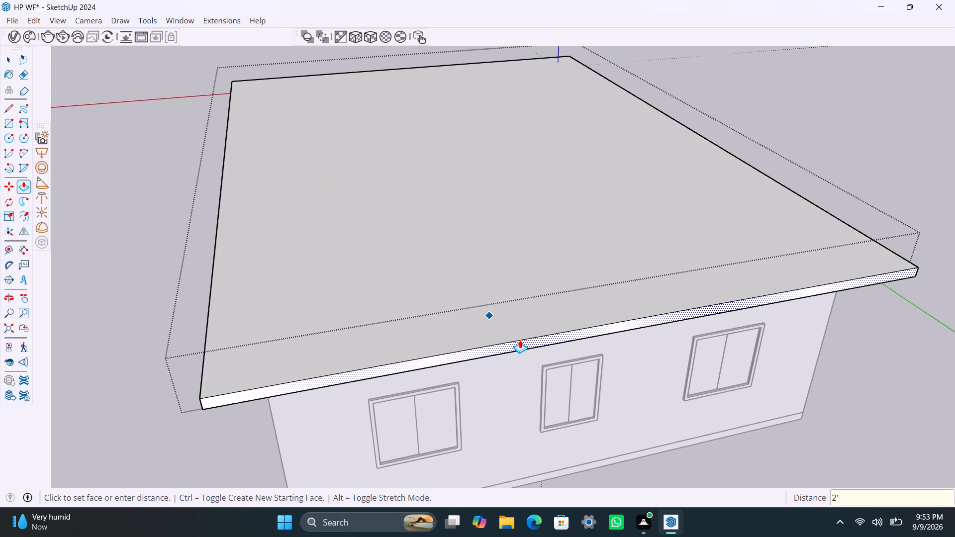
pyautogui.press('space')
# Save the house model.
pyautogui.hotkey('ctrl', 's')
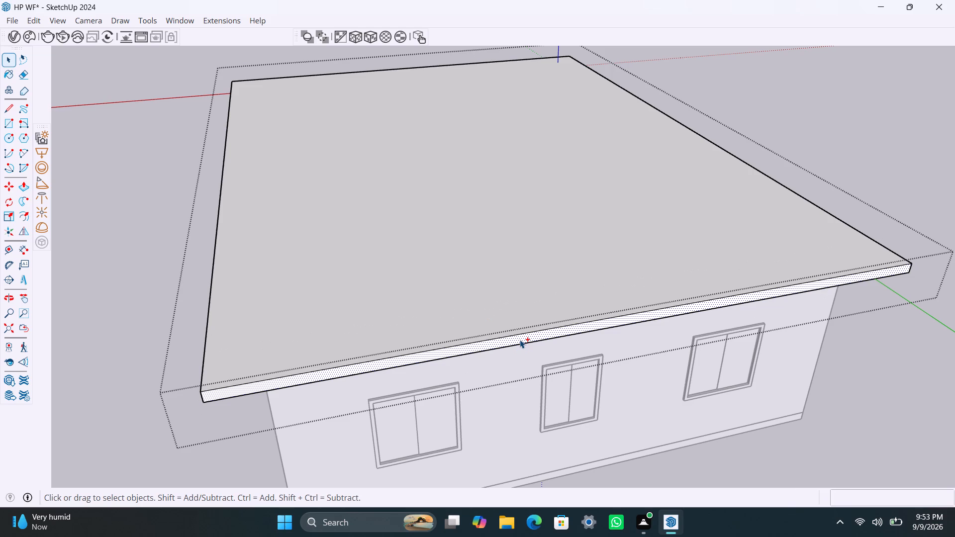
pyautogui.press('space')
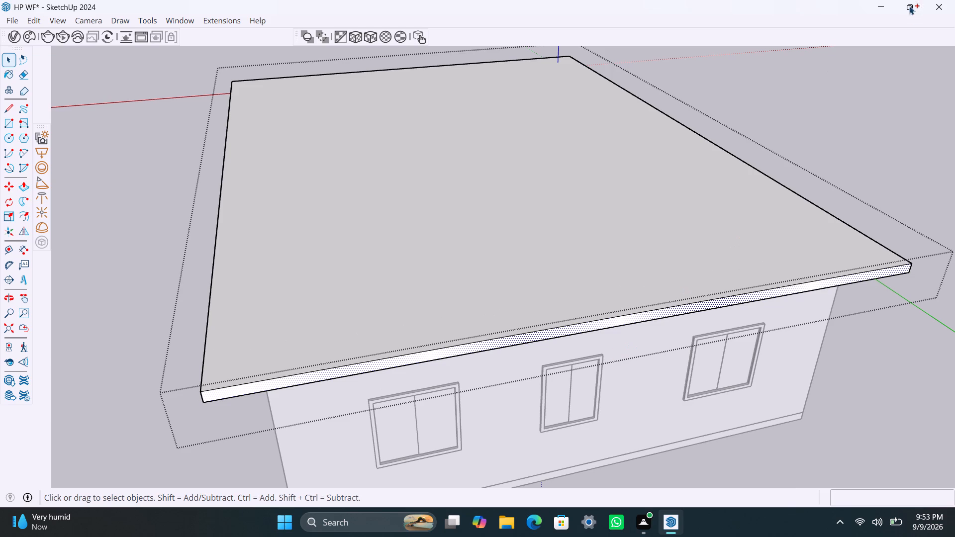
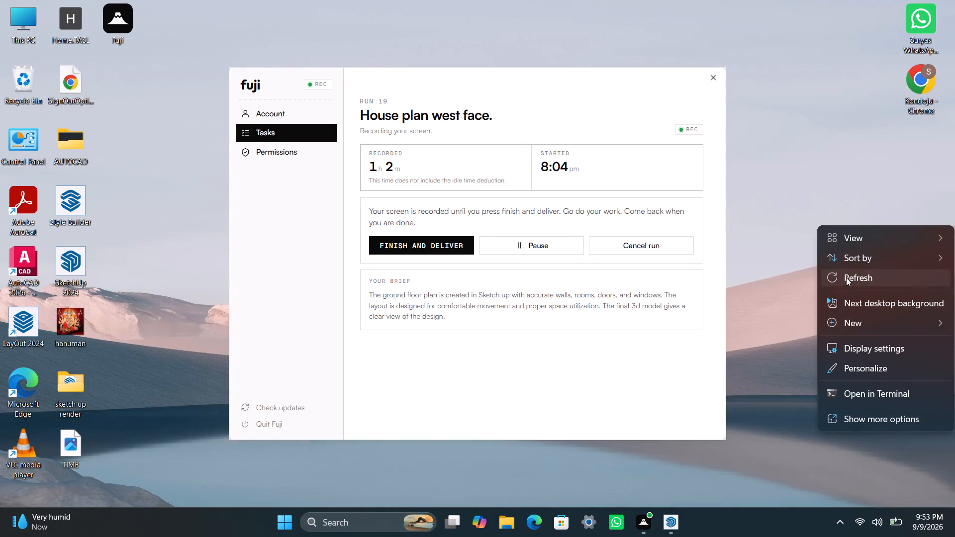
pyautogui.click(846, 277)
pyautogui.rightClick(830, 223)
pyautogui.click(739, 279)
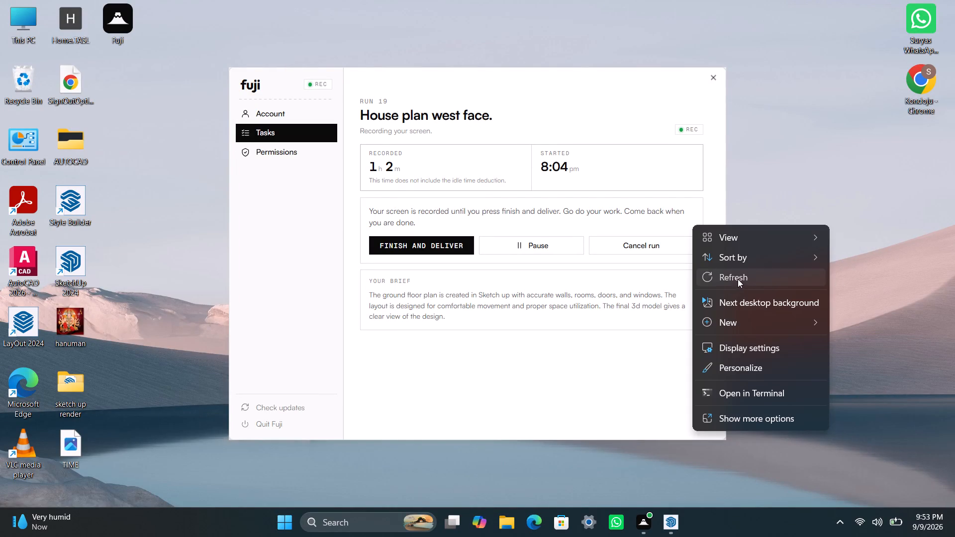
# Switch back to the SketchUp house model and close the roof slab group.
pyautogui.click(672, 516)
pyautogui.click(677, 524)
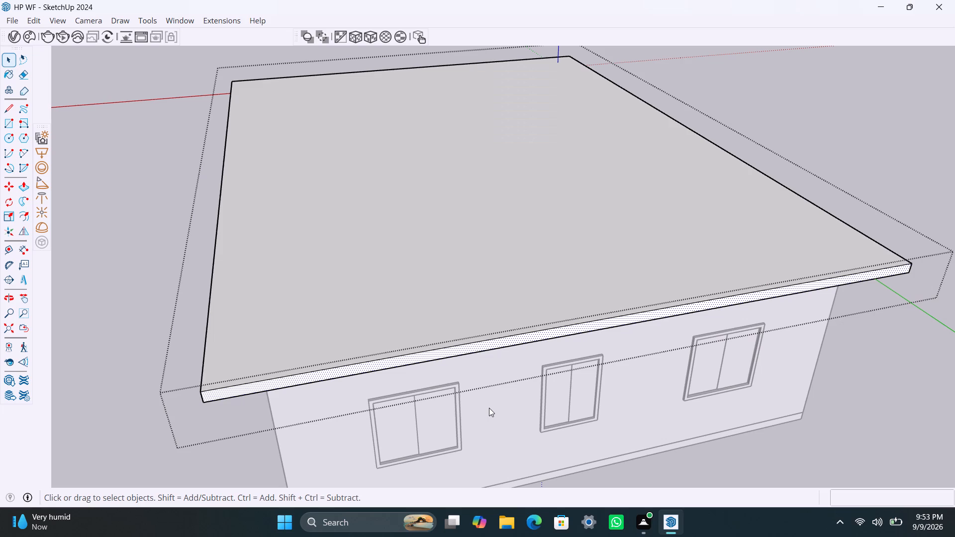
pyautogui.scroll(-4, 590, 273)
pyautogui.scroll(-6, 642, 297)
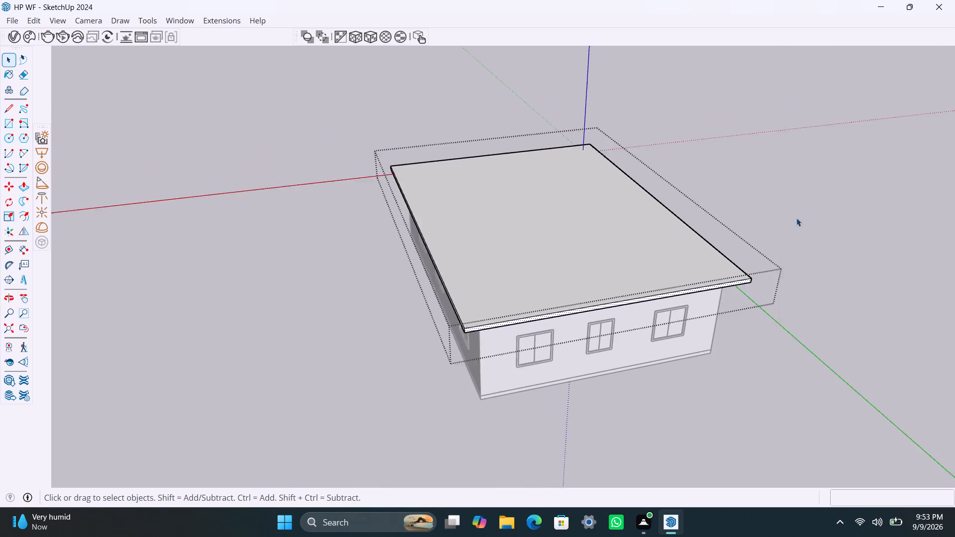
pyautogui.moveTo(808, 203); pyautogui.dragTo(814, 203)
pyautogui.click(803, 290)
# Examine the house exterior and the roof overhangs from all sides.
pyautogui.scroll(-4, 803, 315)
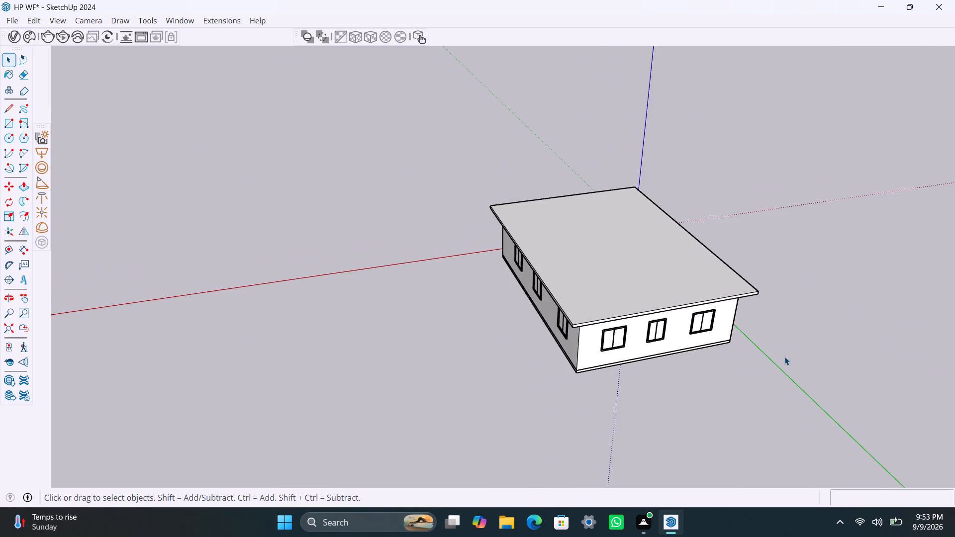
pyautogui.moveTo(786, 354); pyautogui.dragTo(430, 308, button='middle')
pyautogui.scroll(-4, 666, 355)
pyautogui.scroll(2, 653, 357)
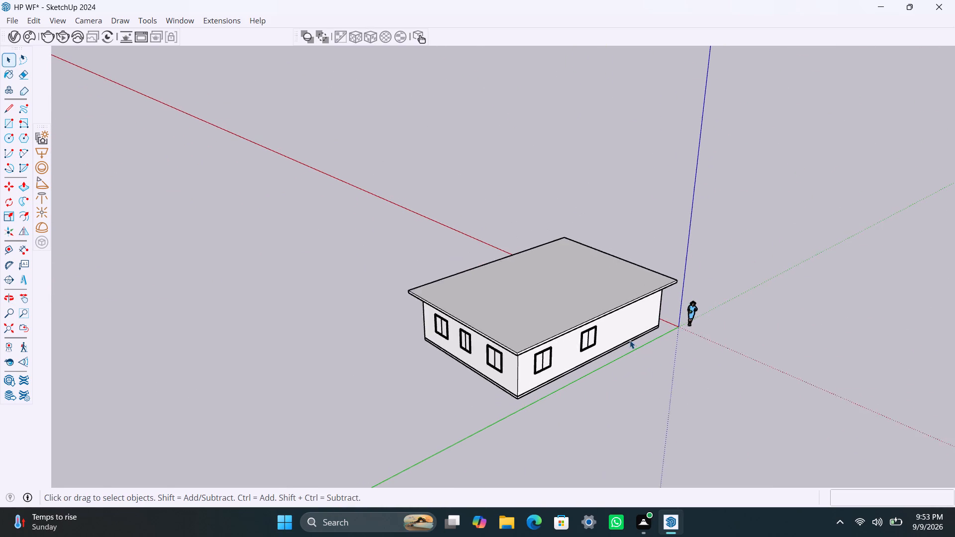
pyautogui.scroll(4, 630, 340)
pyautogui.moveTo(561, 397); pyautogui.dragTo(360, 381, button='middle')
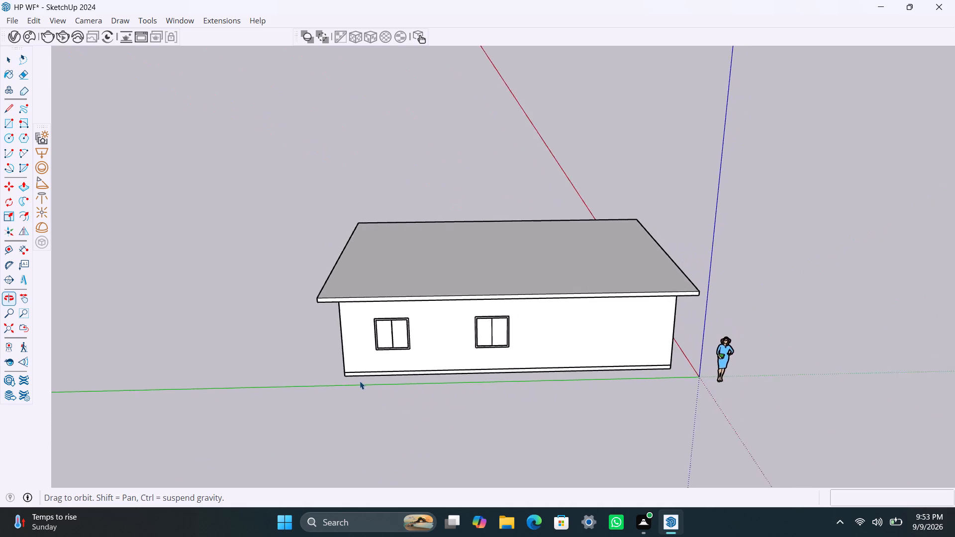
pyautogui.moveTo(360, 381); pyautogui.dragTo(360, 379, button='middle')
pyautogui.scroll(3, 545, 389)
pyautogui.moveTo(527, 426); pyautogui.dragTo(402, 449, button='middle')
pyautogui.scroll(-10, 562, 378)
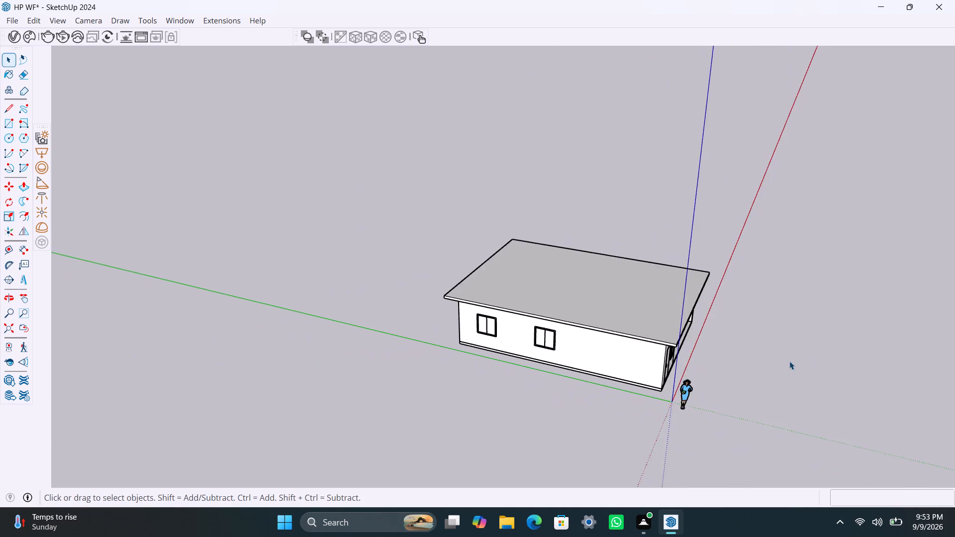
pyautogui.moveTo(786, 360); pyautogui.dragTo(448, 372, button='middle')
pyautogui.scroll(-5, 647, 372)
pyautogui.moveTo(658, 379); pyautogui.dragTo(678, 321, button='middle')
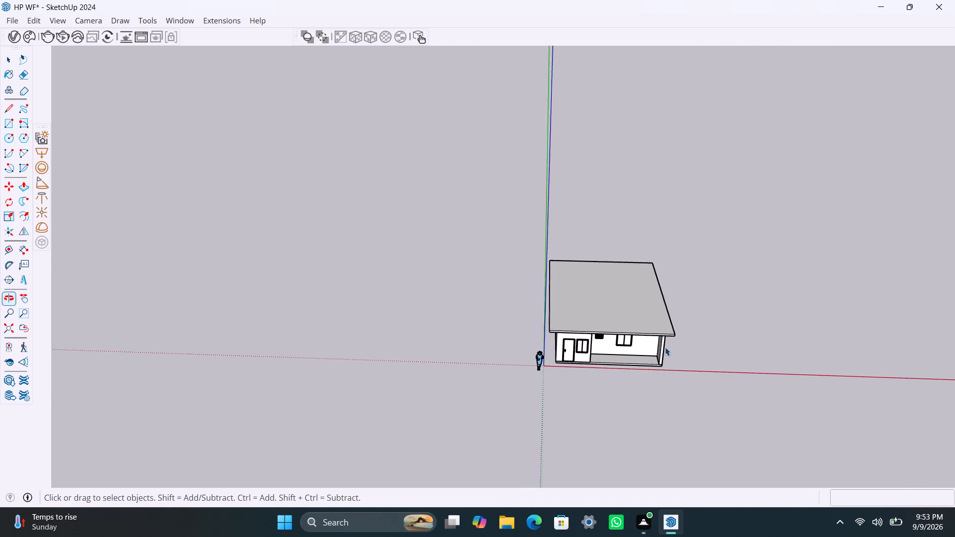
# Open the roof slab group and offset its top face's outline inward by 4.5".
pyautogui.scroll(7, 665, 347)
pyautogui.scroll(6, 668, 304)
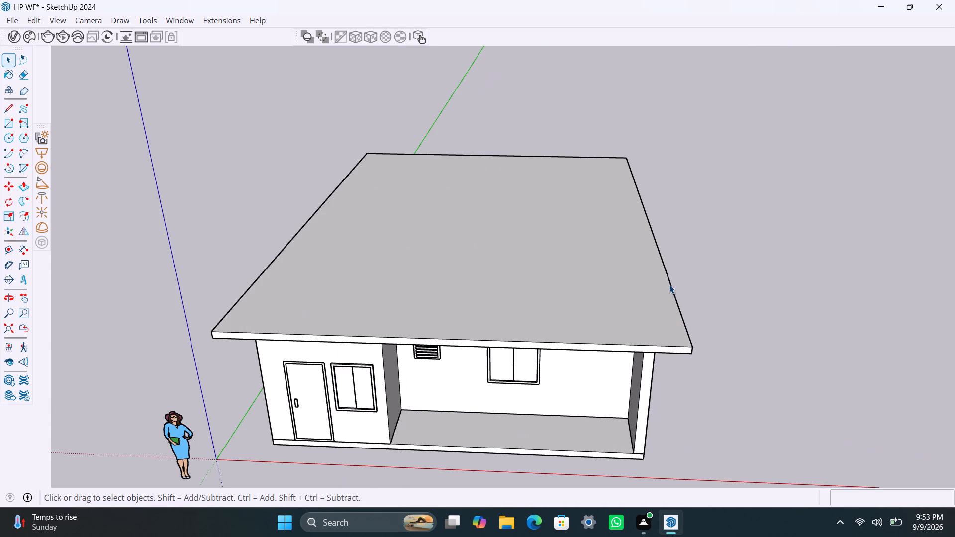
pyautogui.click(670, 285)
pyautogui.doubleClick(671, 285)
pyautogui.click(623, 291)
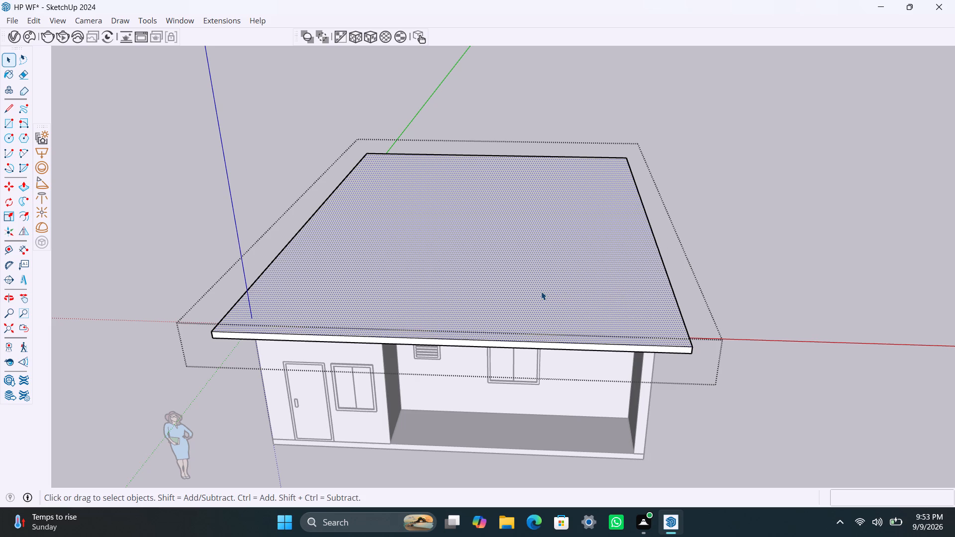
pyautogui.press('f')
pyautogui.click(488, 278)
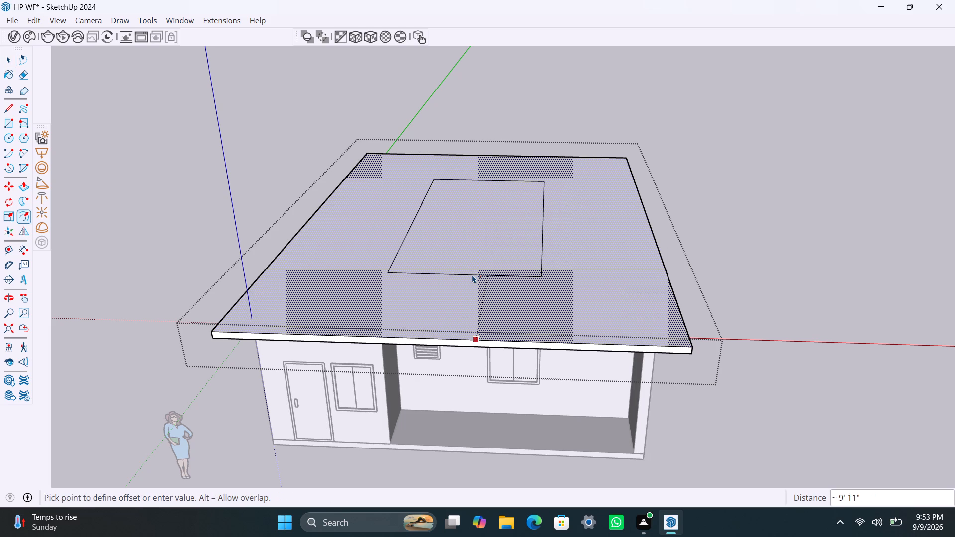
pyautogui.write('4.5"')
pyautogui.press('Return')
pyautogui.press('space')
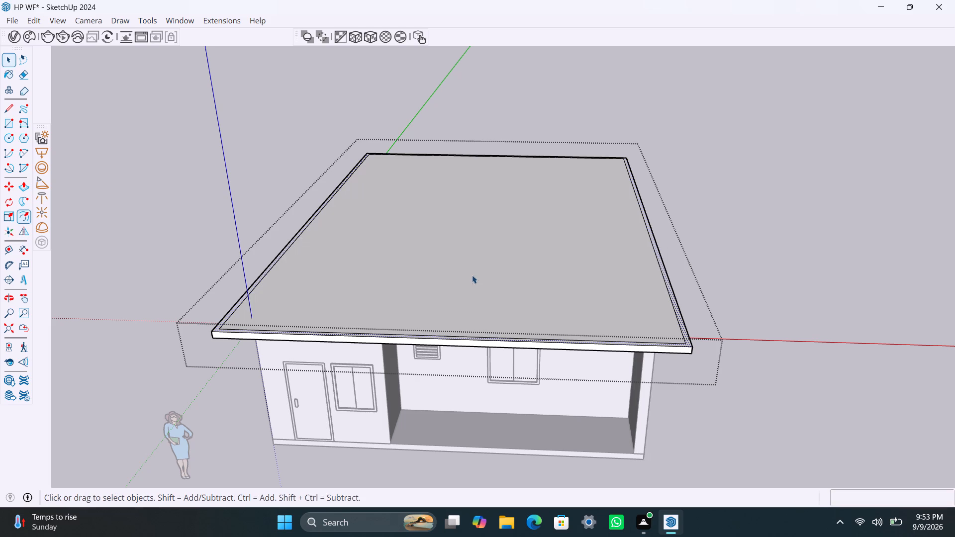
# Push/pull the narrow border face around the roof slab up 3' as a parapet and close the group.
pyautogui.scroll(2, 264, 335)
pyautogui.press('p')
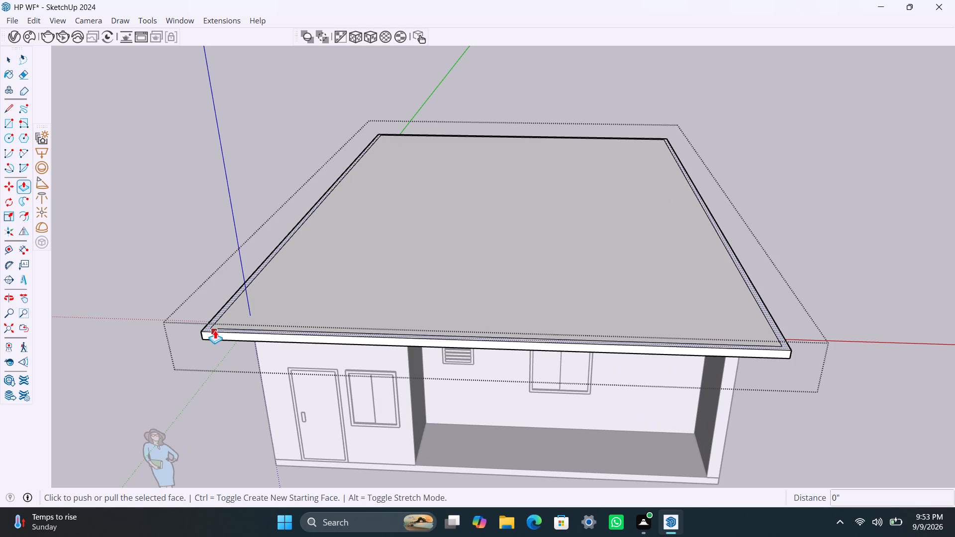
pyautogui.click(215, 330)
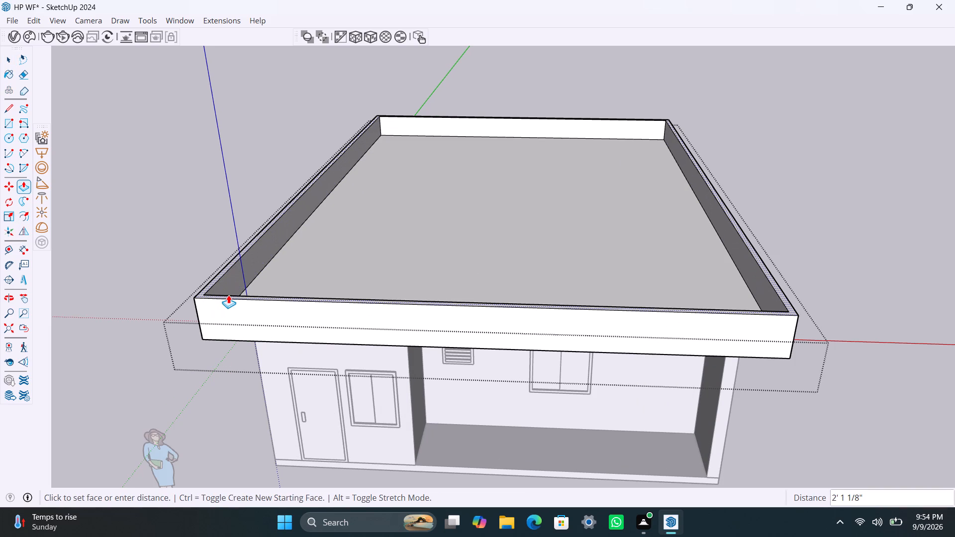
pyautogui.write("3'")
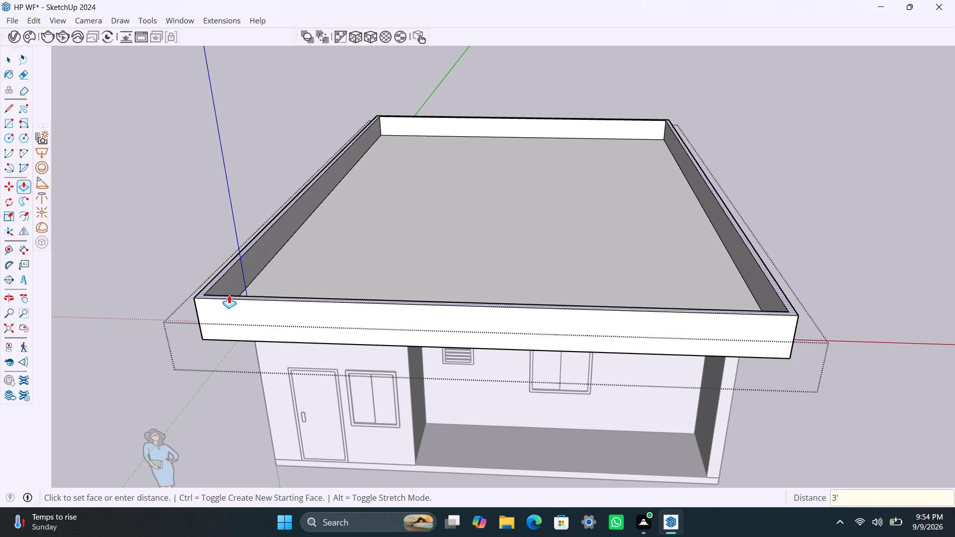
pyautogui.press('Return')
pyautogui.press('space')
pyautogui.click(897, 186)
# Place a guide line 3' outward from the base edge of the side wall with three windows beside the porch.
pyautogui.scroll(-4, 677, 318)
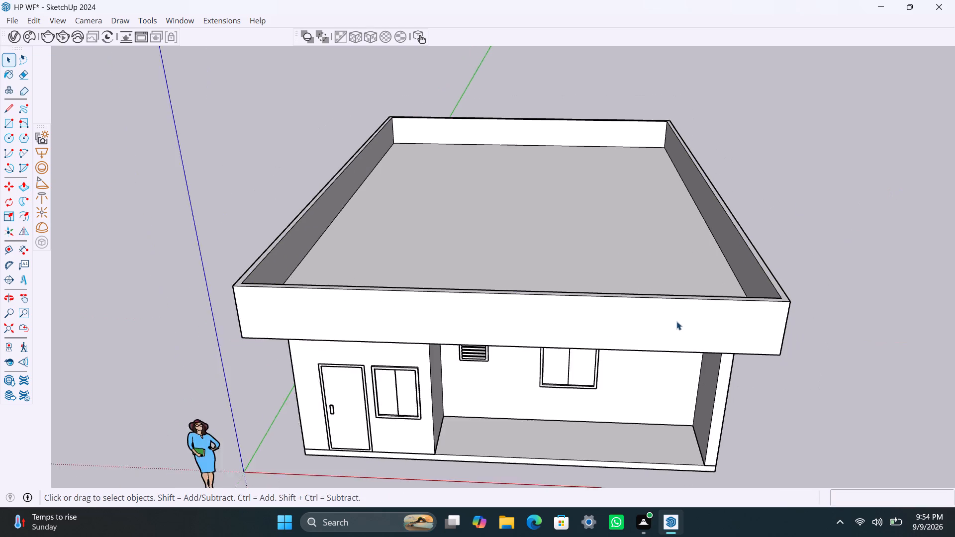
pyautogui.scroll(-6, 676, 321)
pyautogui.keyDown('shift'); pyautogui.moveTo(635, 373); pyautogui.dragTo(620, 300, button='middle'); pyautogui.keyUp('shift')
pyautogui.scroll(2, 676, 318)
pyautogui.moveTo(718, 310); pyautogui.dragTo(675, 300, button='middle')
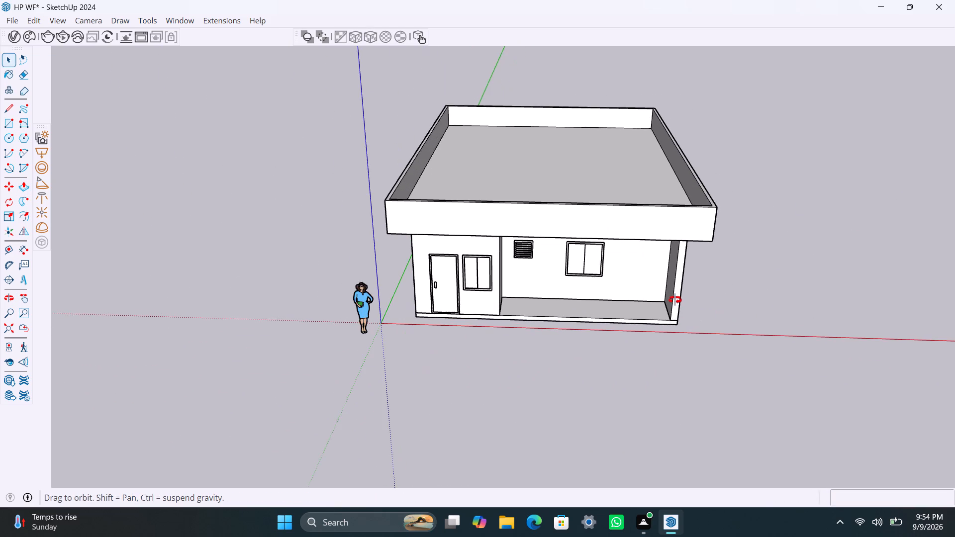
pyautogui.moveTo(675, 300); pyautogui.dragTo(663, 289, button='middle')
pyautogui.scroll(4, 664, 291)
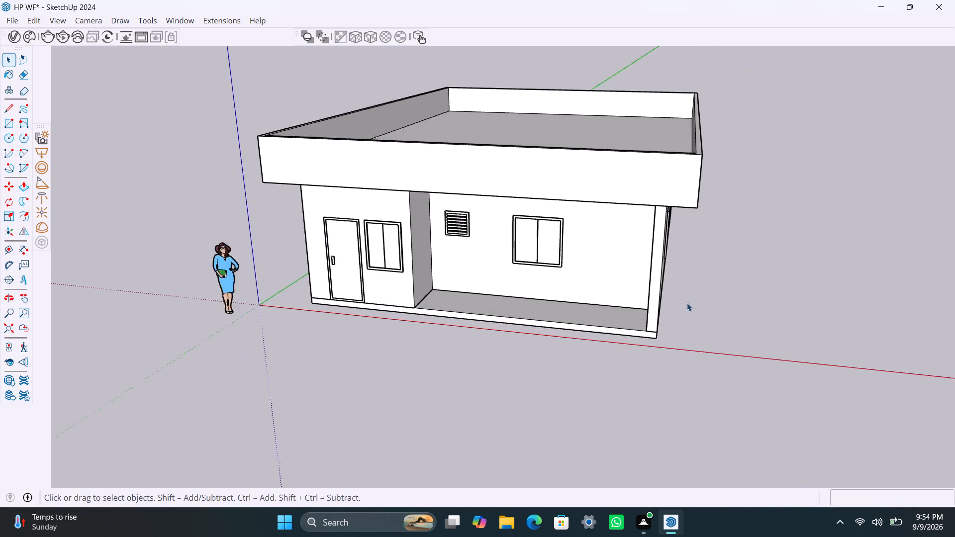
pyautogui.moveTo(691, 304); pyautogui.dragTo(590, 322, button='middle')
pyautogui.scroll(7, 629, 321)
pyautogui.press('t')
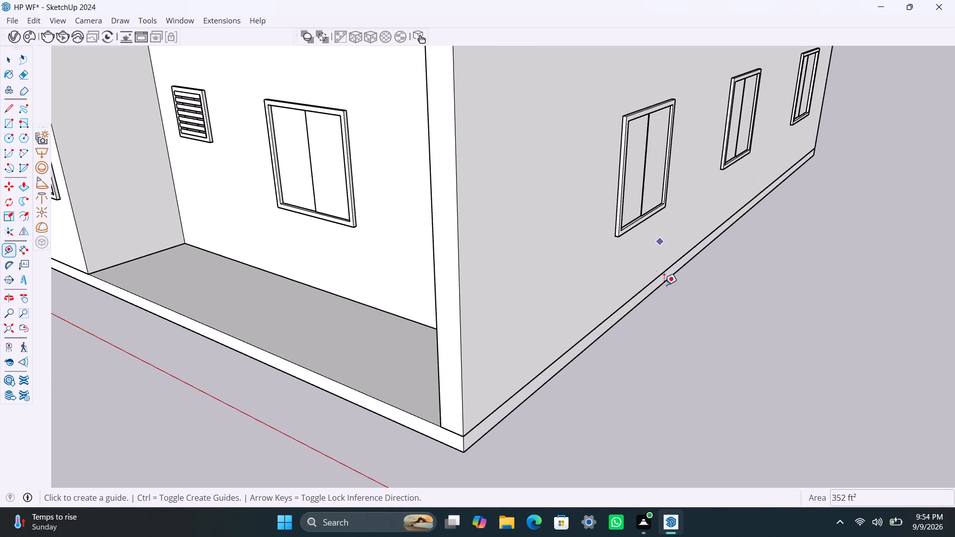
pyautogui.click(658, 291)
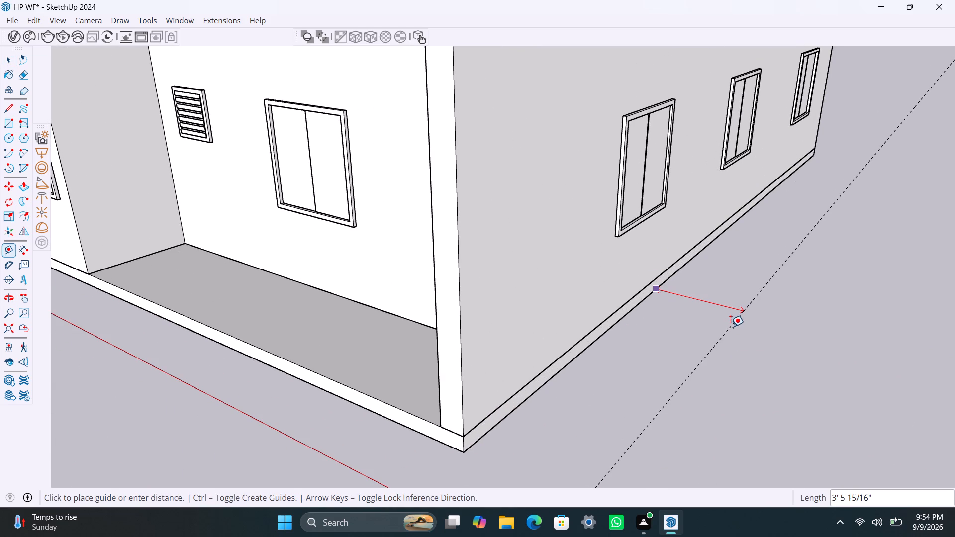
pyautogui.write("3'")
pyautogui.press('Return')
# Place a guide line 2' outward from the base edge of the house's back wall.
pyautogui.scroll(-10, 712, 283)
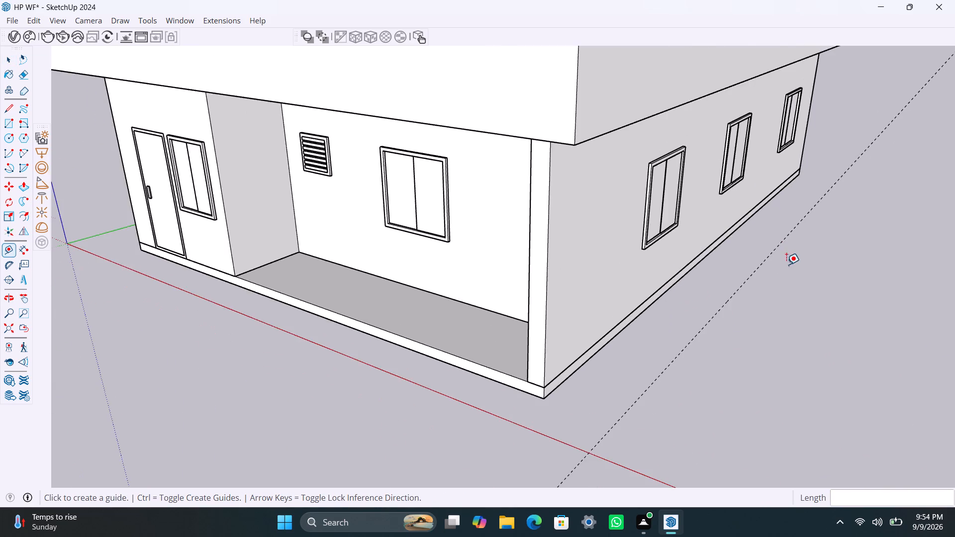
pyautogui.scroll(-8, 786, 265)
pyautogui.moveTo(867, 268); pyautogui.dragTo(382, 344, button='middle')
pyautogui.scroll(-5, 718, 384)
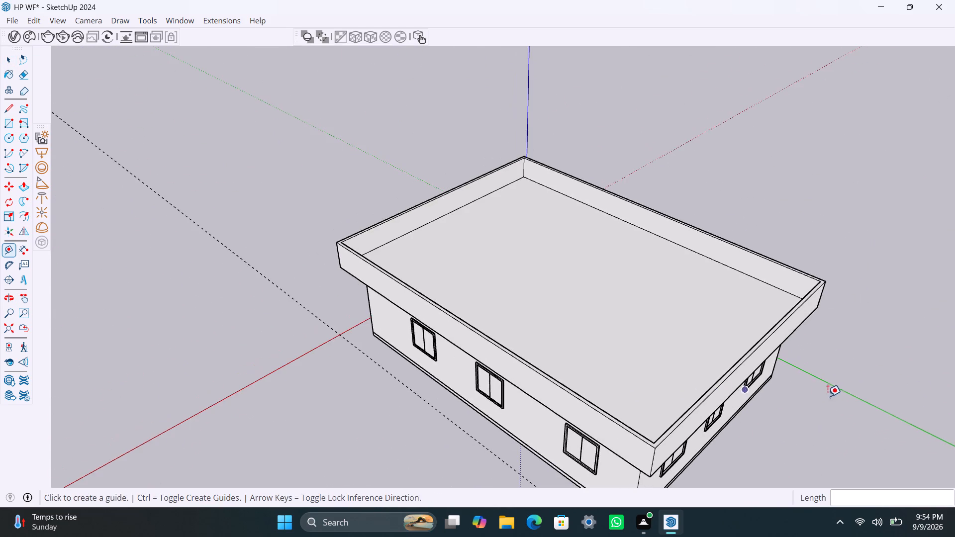
pyautogui.moveTo(842, 403); pyautogui.dragTo(837, 247, button='middle')
pyautogui.scroll(3, 716, 353)
pyautogui.scroll(4, 635, 371)
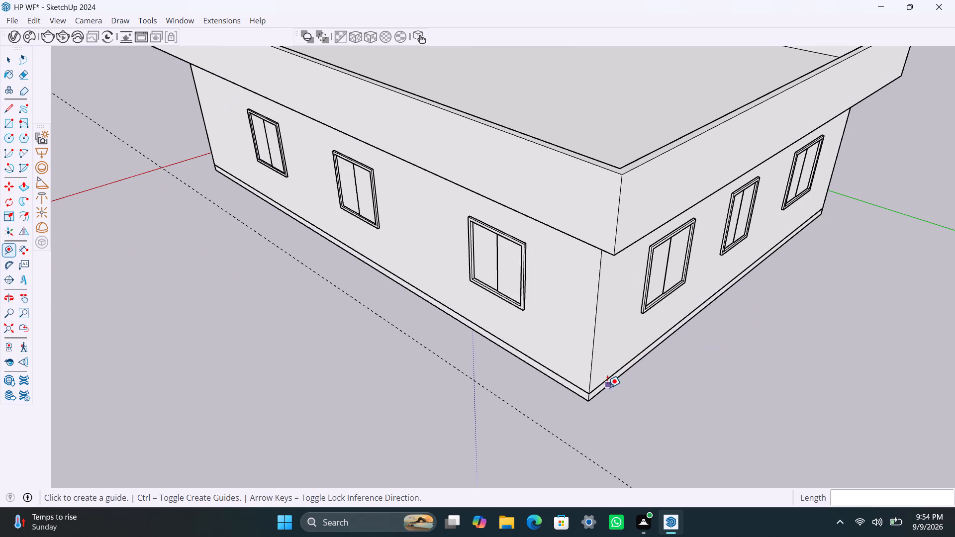
pyautogui.click(607, 387)
pyautogui.write("2'")
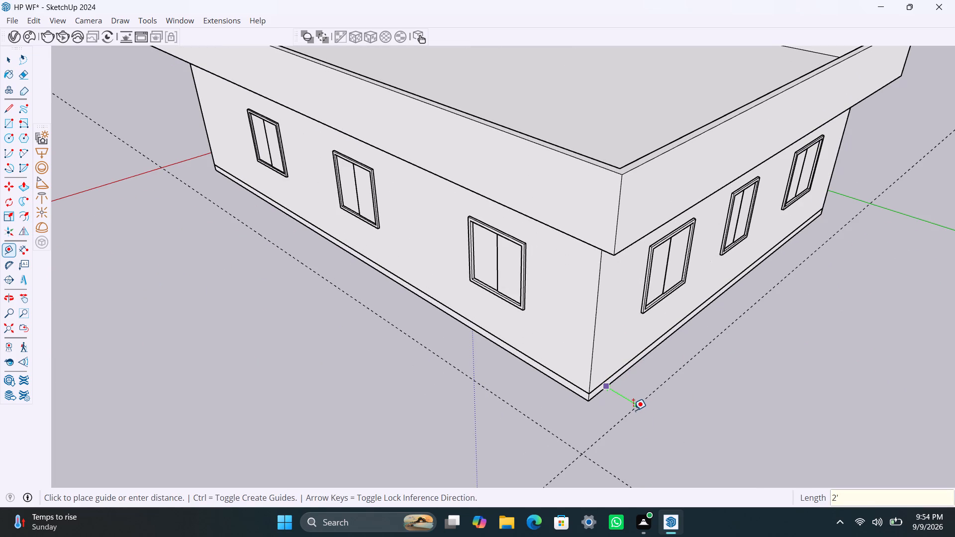
pyautogui.press('Return')
# Place a guide line 3' outward from the base edge of the side wall with two windows.
pyautogui.scroll(-17, 660, 397)
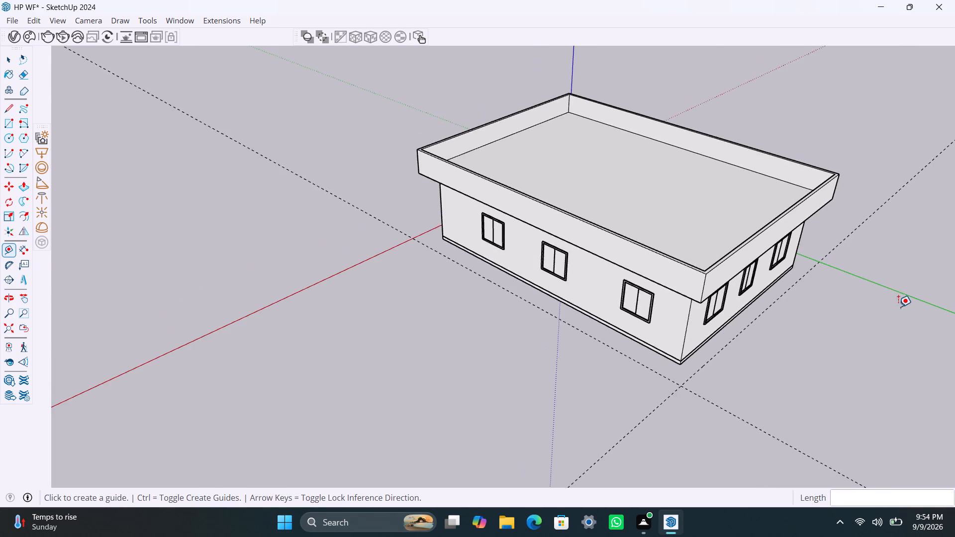
pyautogui.moveTo(893, 313); pyautogui.dragTo(514, 338, button='middle')
pyautogui.scroll(11, 539, 451)
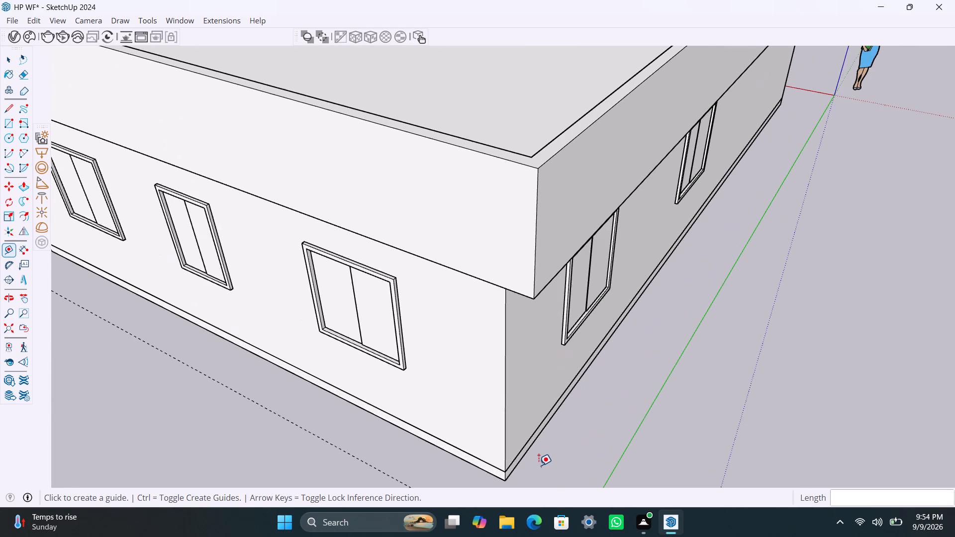
pyautogui.click(543, 437)
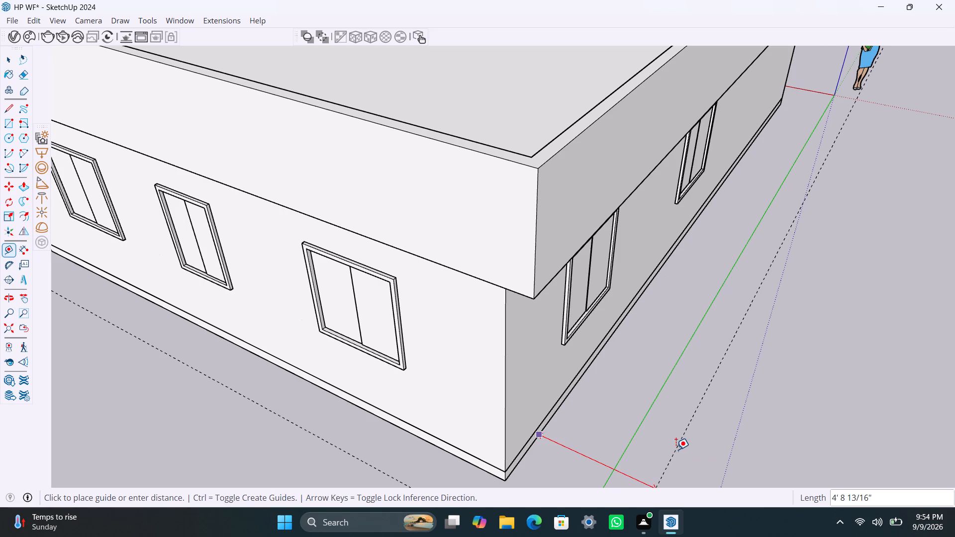
pyautogui.write("3'")
pyautogui.press('Return')
# Place a guide line 6' outward from the front base edge below the entrance door facade.
pyautogui.scroll(-7, 731, 320)
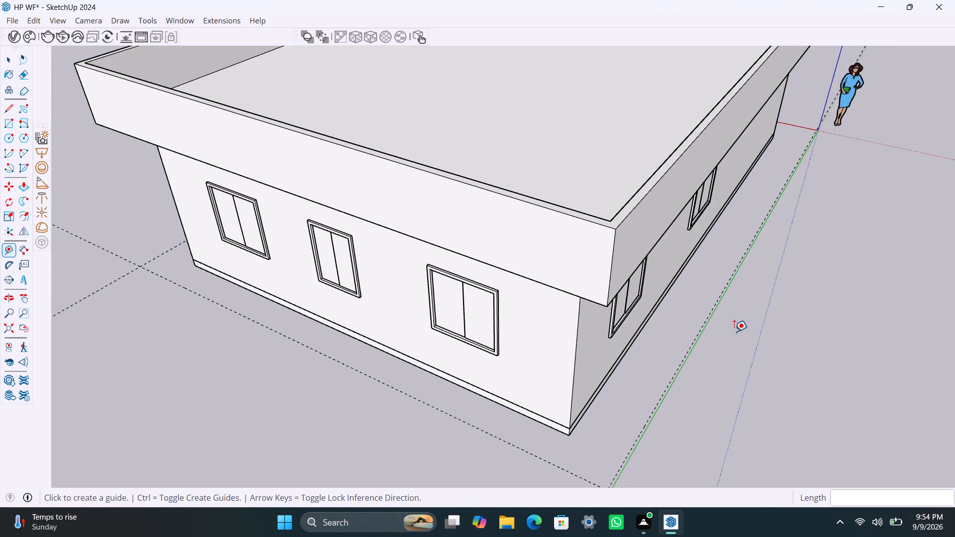
pyautogui.scroll(-13, 734, 332)
pyautogui.moveTo(816, 308); pyautogui.dragTo(350, 342, button='middle')
pyautogui.scroll(-5, 734, 403)
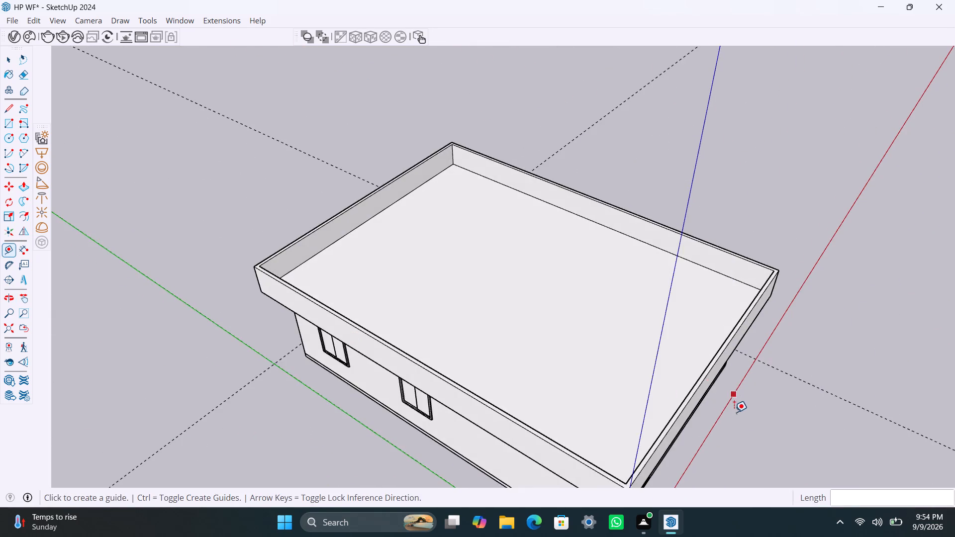
pyautogui.moveTo(737, 415); pyautogui.dragTo(622, 335, button='middle')
pyautogui.scroll(-4, 697, 436)
pyautogui.keyDown('shift'); pyautogui.moveTo(688, 418); pyautogui.dragTo(628, 284, button='middle'); pyautogui.keyUp('shift')
pyautogui.scroll(8, 568, 333)
pyautogui.moveTo(514, 373); pyautogui.dragTo(518, 422, button='middle')
pyautogui.scroll(6, 481, 405)
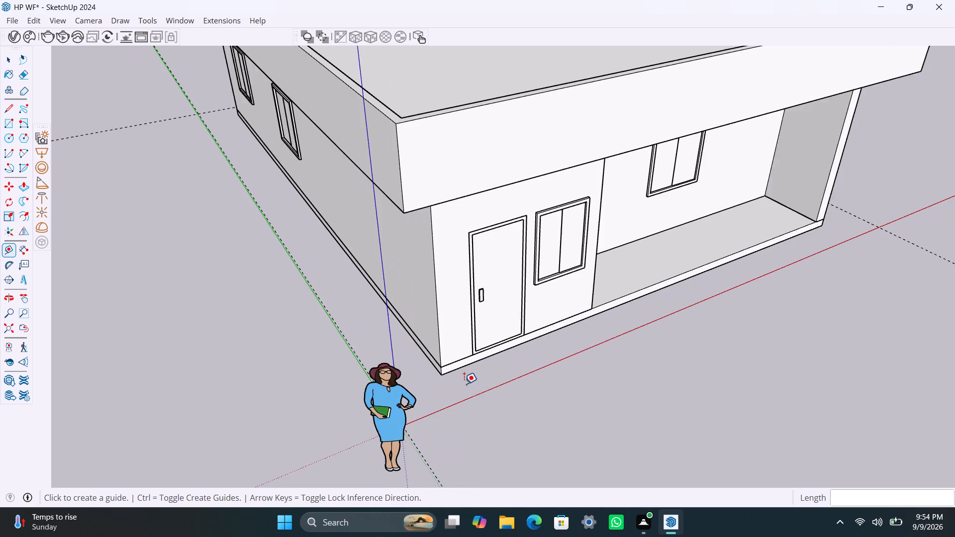
pyautogui.moveTo(456, 367); pyautogui.dragTo(460, 373)
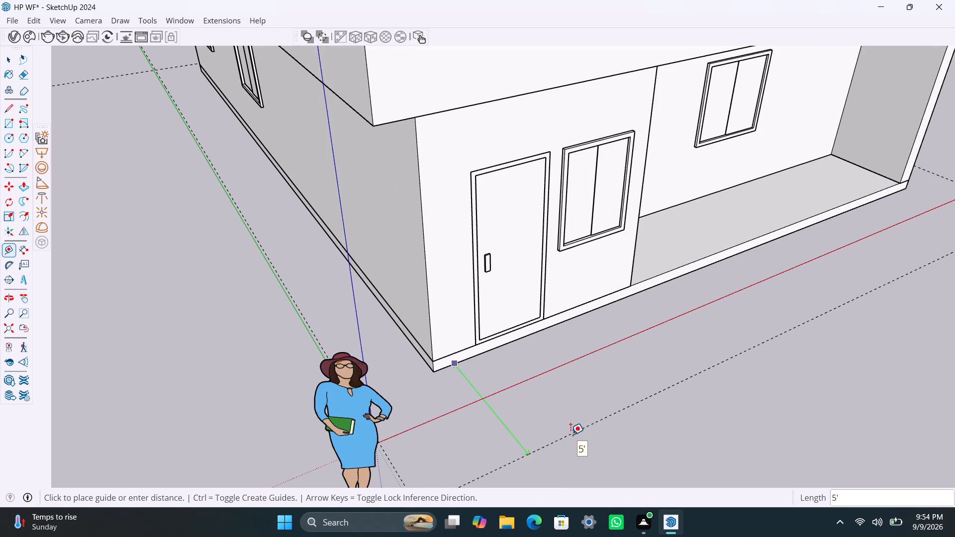
pyautogui.write("6'")
pyautogui.press('Return')
pyautogui.press('space')
# Move the guide line in front of the house 2' farther outward from the entrance facade.
pyautogui.scroll(-7, 585, 360)
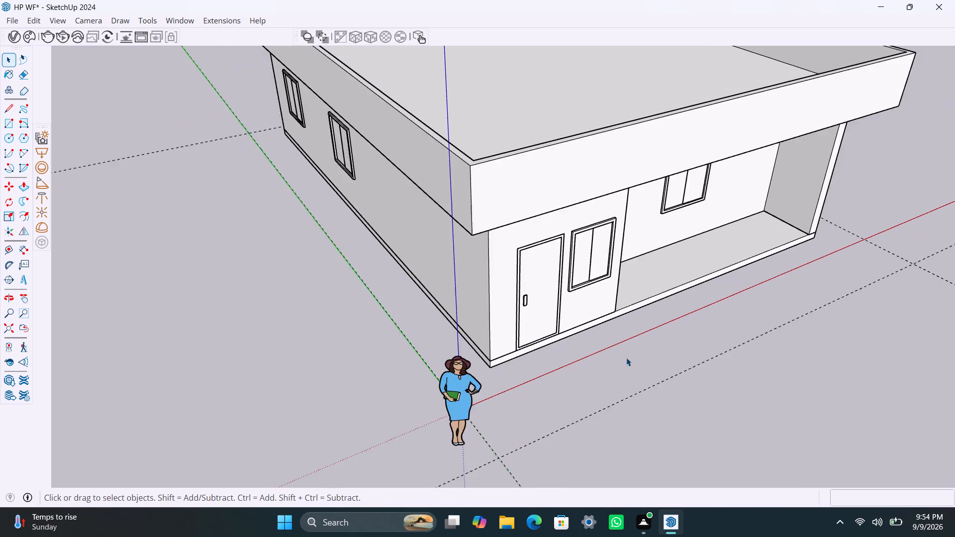
pyautogui.scroll(-5, 626, 358)
pyautogui.moveTo(717, 385); pyautogui.dragTo(573, 400, button='middle')
pyautogui.scroll(-4, 571, 399)
pyautogui.keyDown('shift'); pyautogui.moveTo(569, 406); pyautogui.dragTo(569, 405, button='middle'); pyautogui.keyUp('shift')
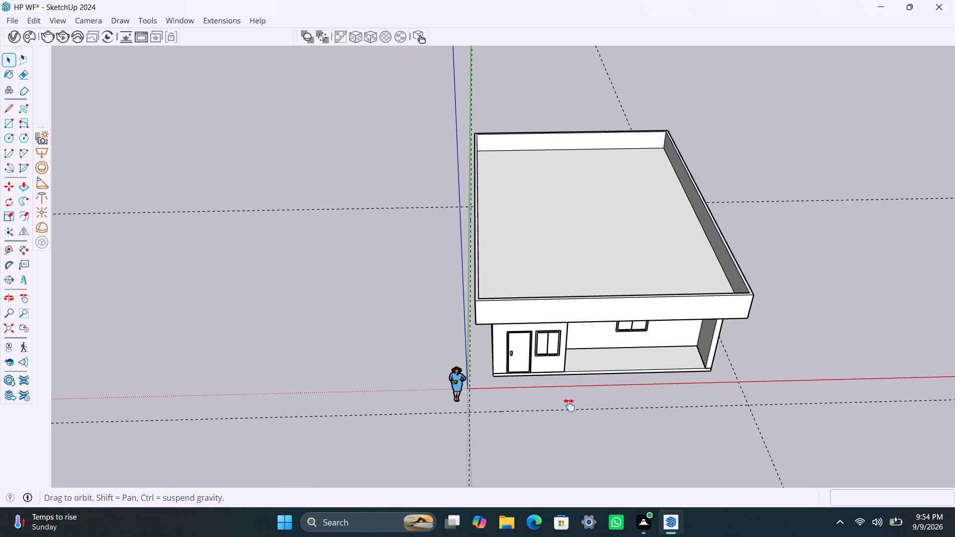
pyautogui.keyDown('shift'); pyautogui.moveTo(569, 405); pyautogui.dragTo(554, 333, button='middle'); pyautogui.keyUp('shift')
pyautogui.scroll(3, 554, 334)
pyautogui.moveTo(554, 333); pyautogui.dragTo(549, 358, button='middle')
pyautogui.scroll(4, 526, 360)
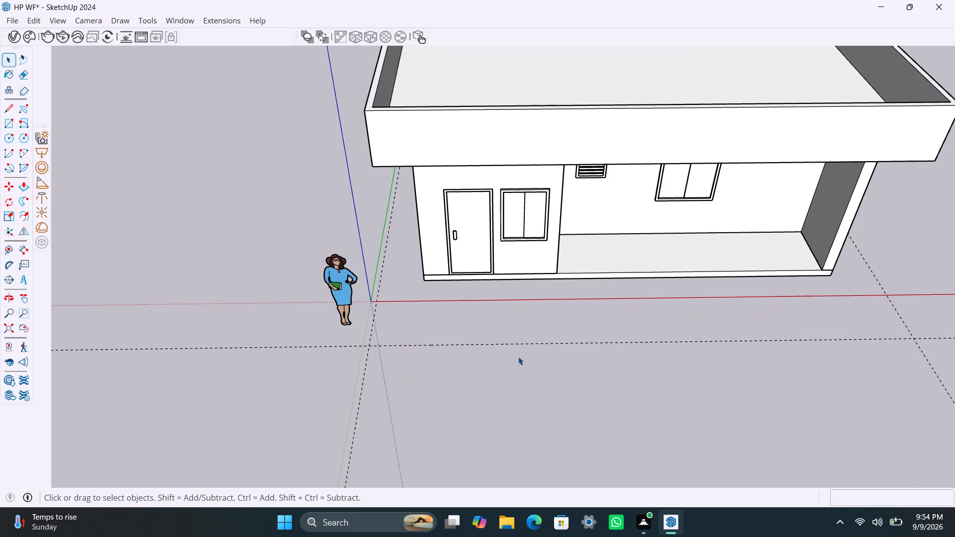
pyautogui.click(483, 343)
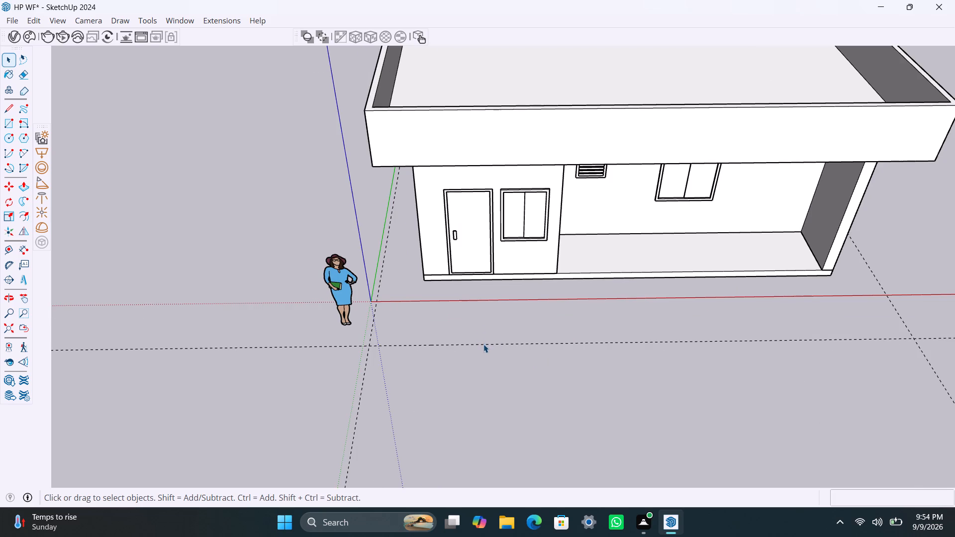
pyautogui.click(483, 344)
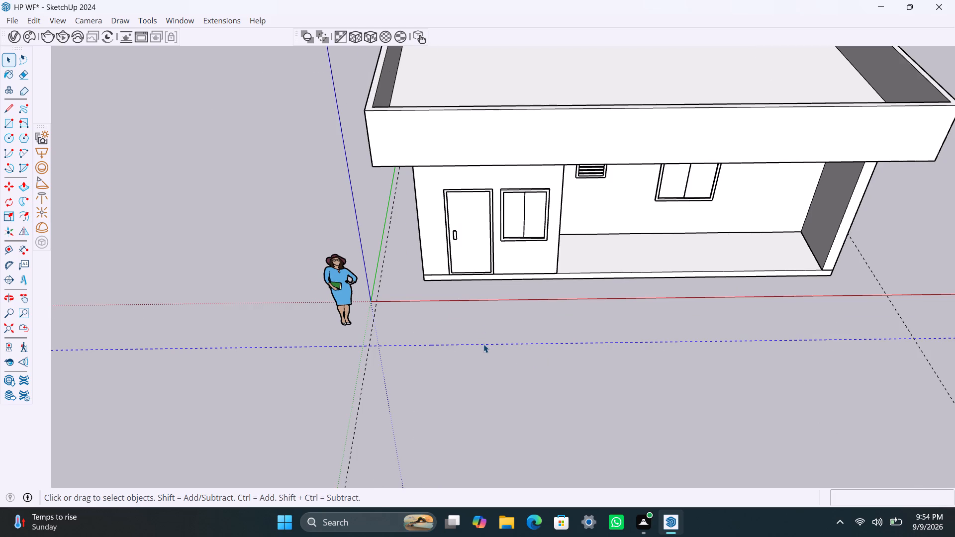
pyautogui.press('m')
pyautogui.click(483, 344)
pyautogui.write("2'")
pyautogui.press('Return')
pyautogui.press('space')
# Draw boundary edges between the guide-line intersections along the side with three windows and along the back of the house.
pyautogui.scroll(-6, 456, 381)
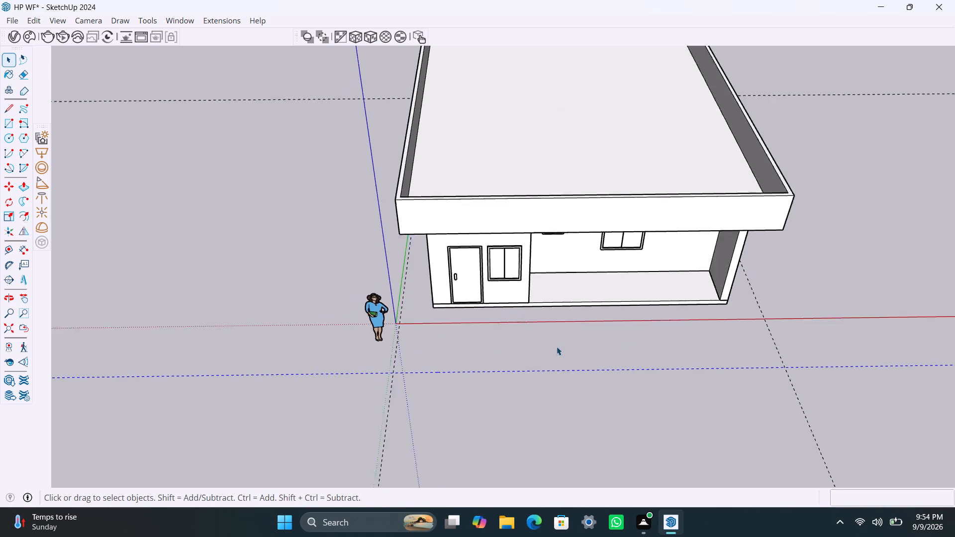
pyautogui.scroll(-3, 557, 347)
pyautogui.moveTo(574, 388); pyautogui.dragTo(512, 371, button='middle')
pyautogui.scroll(1, 667, 365)
pyautogui.press('l')
pyautogui.click(668, 352)
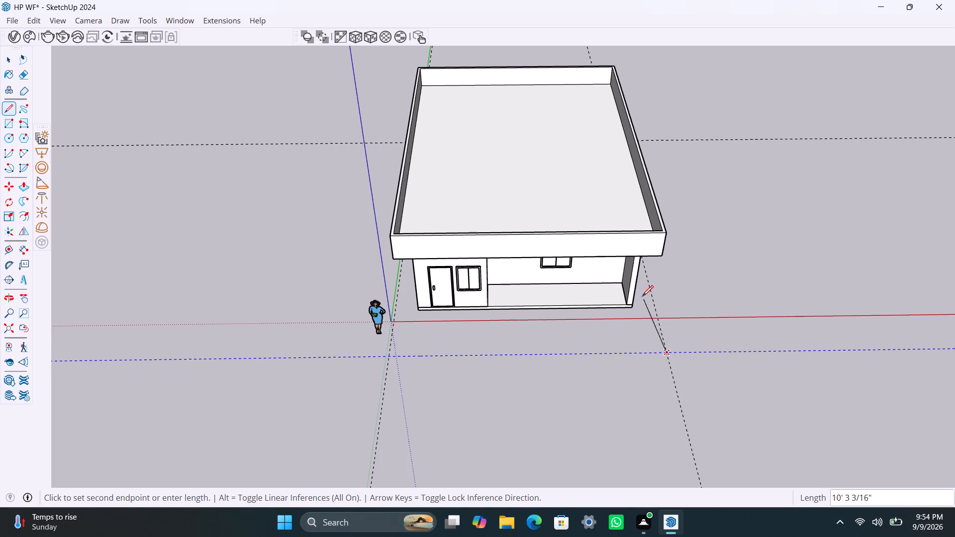
pyautogui.scroll(-3, 667, 261)
pyautogui.moveTo(684, 252); pyautogui.dragTo(413, 295, button='middle')
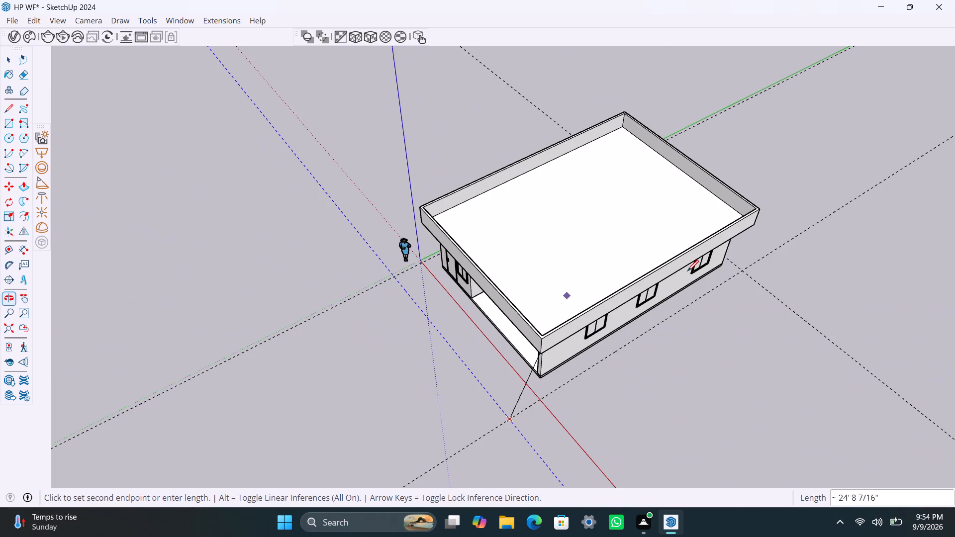
pyautogui.click(745, 269)
pyautogui.scroll(-2, 761, 249)
pyautogui.moveTo(750, 260); pyautogui.dragTo(667, 270, button='middle')
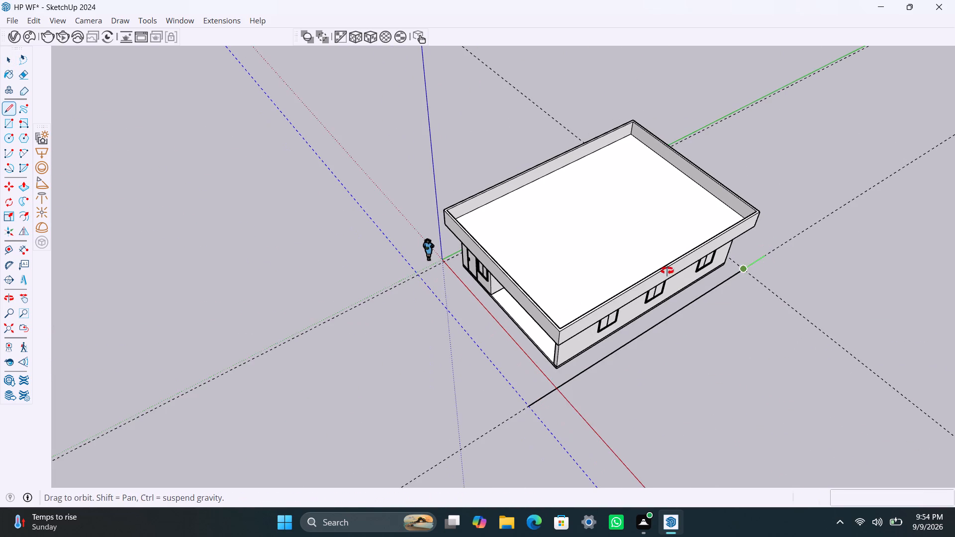
pyautogui.moveTo(667, 270); pyautogui.dragTo(402, 221, button='middle')
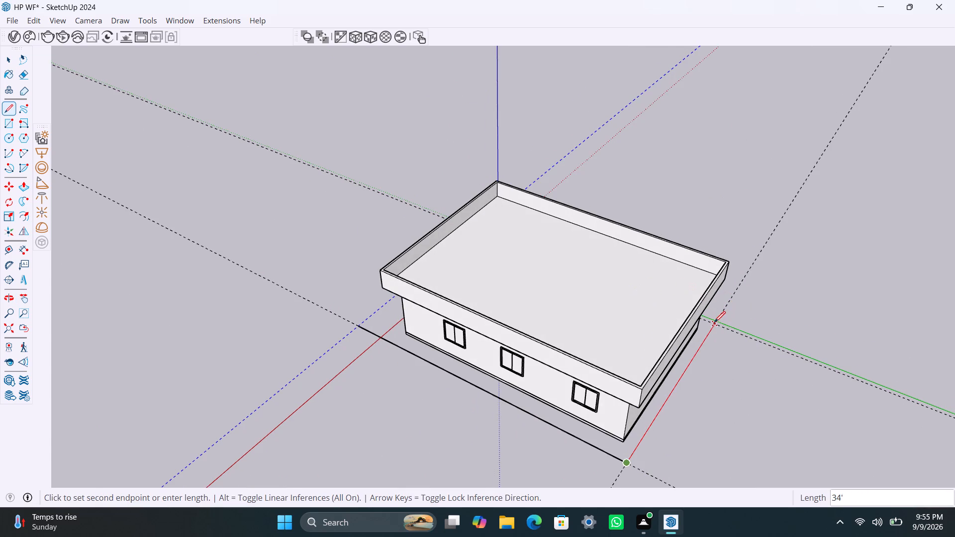
pyautogui.click(713, 322)
# Continue the boundary edges along the two-window side and across the front guide line to close the ground outline.
pyautogui.scroll(-2, 757, 280)
pyautogui.moveTo(747, 276); pyautogui.dragTo(349, 265, button='middle')
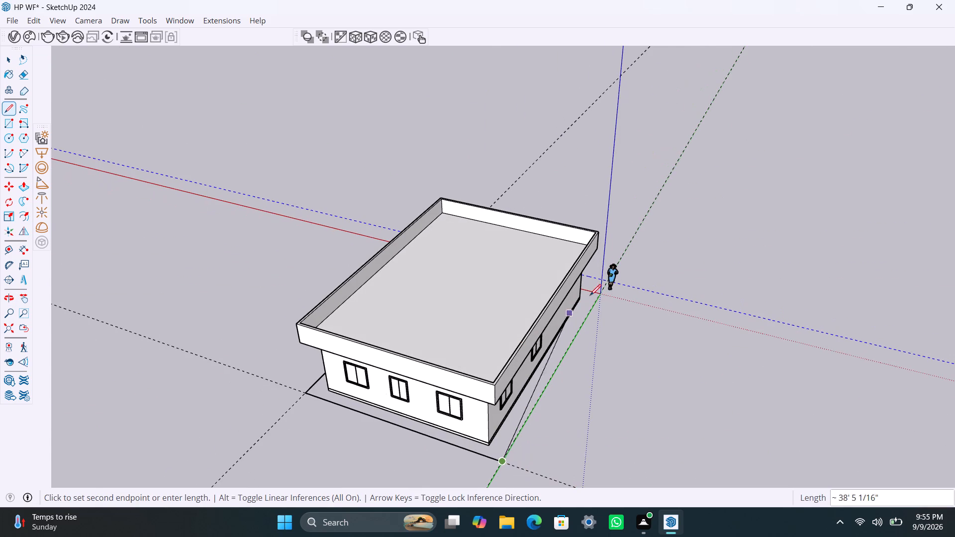
pyautogui.scroll(9, 607, 279)
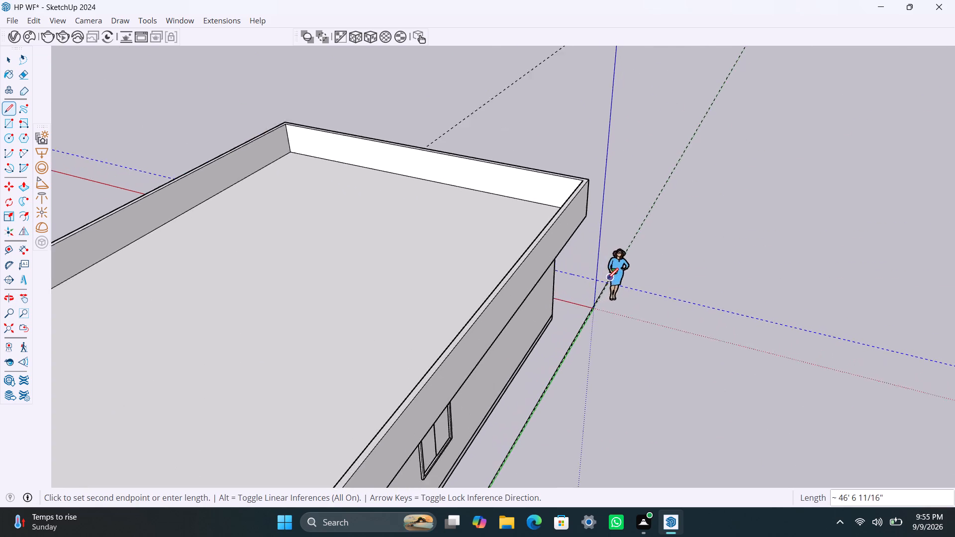
pyautogui.scroll(7, 607, 279)
pyautogui.click(609, 281)
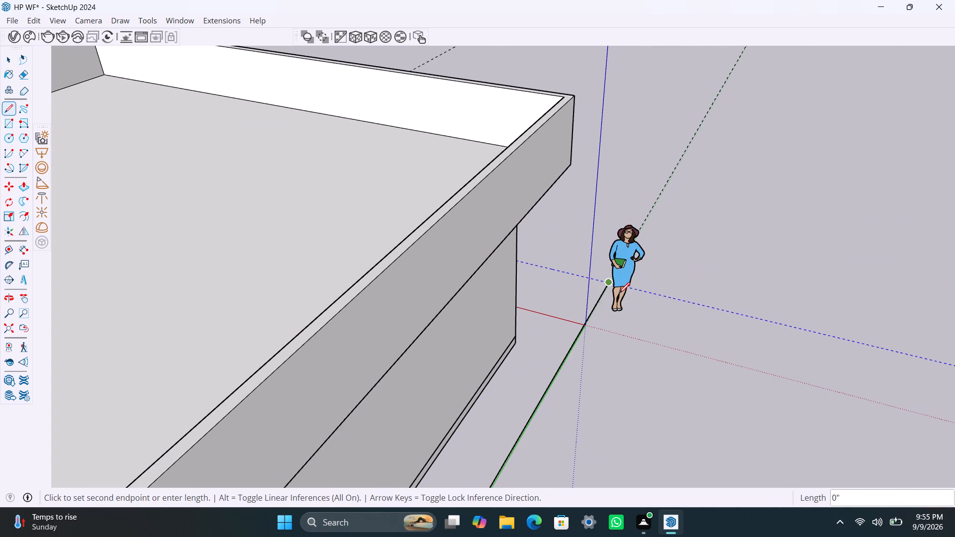
pyautogui.scroll(-3, 631, 293)
pyautogui.moveTo(628, 267); pyautogui.dragTo(186, 255, button='middle')
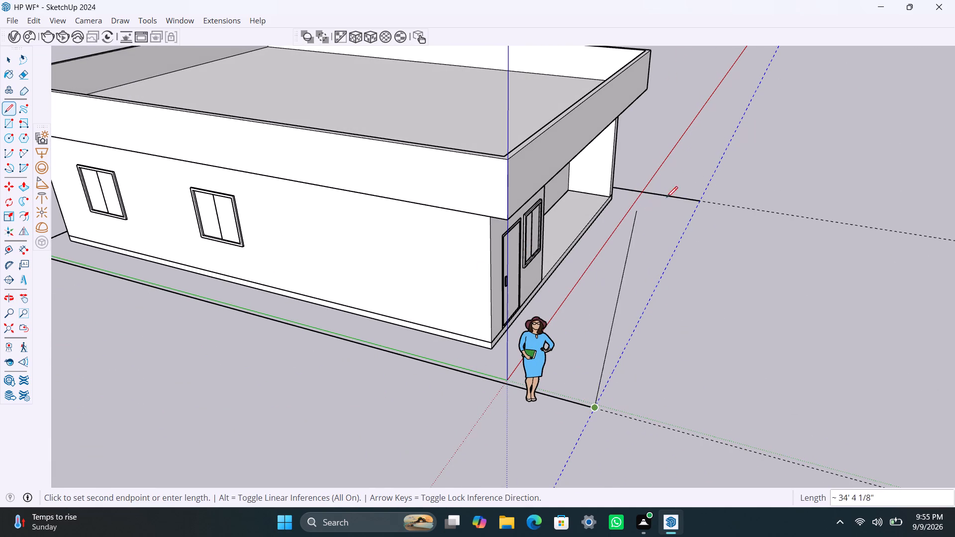
pyautogui.click(702, 196)
pyautogui.press('space')
# Make a group from the ground boundary face and its edges.
pyautogui.doubleClick(621, 291)
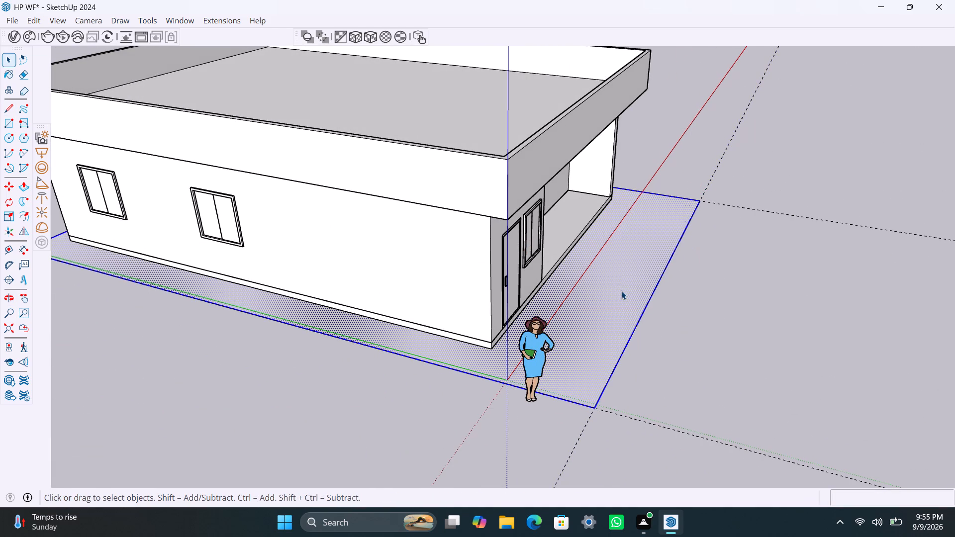
pyautogui.rightClick(621, 291)
pyautogui.click(703, 131)
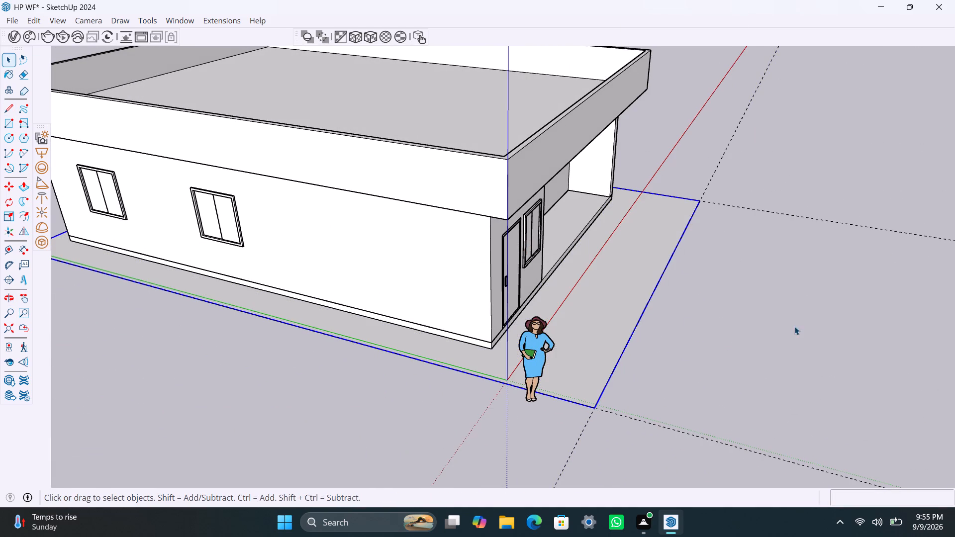
# Open the boundary group and offset the ground face's outline inward by 4.5".
pyautogui.tripleClick(607, 318)
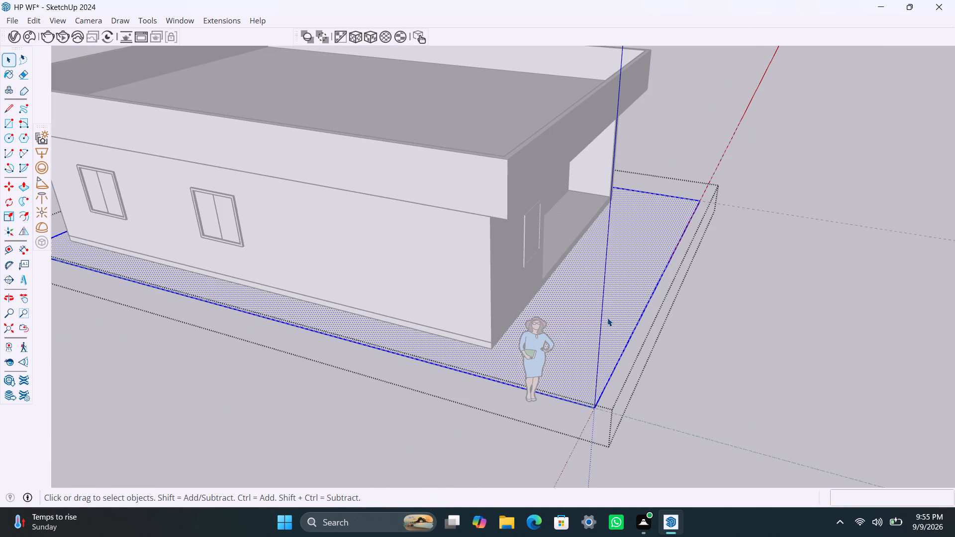
pyautogui.press('f')
pyautogui.click(607, 318)
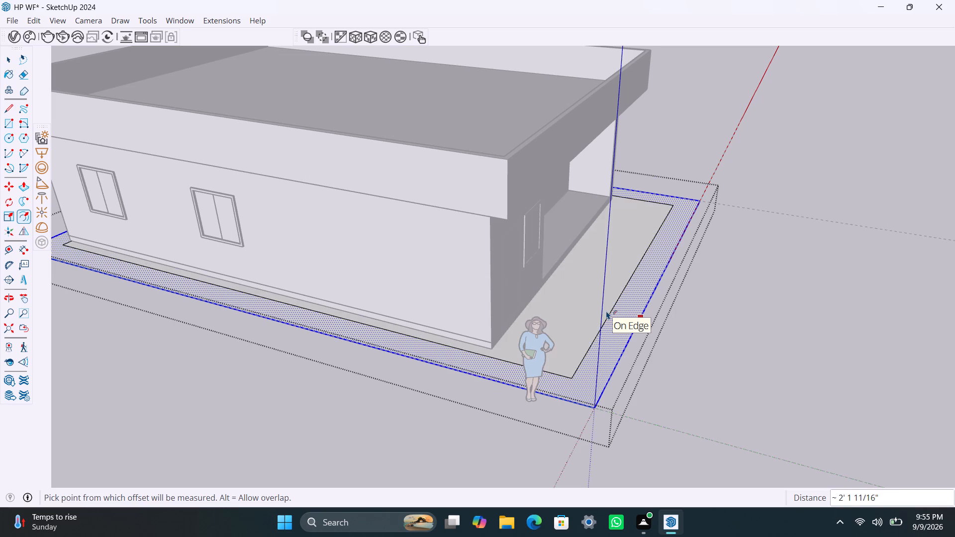
pyautogui.write('4.5"')
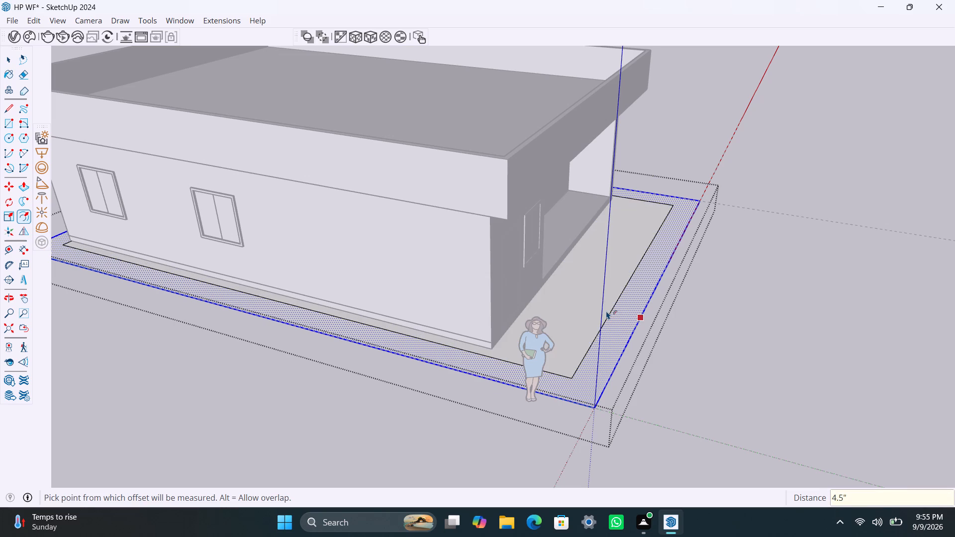
pyautogui.press('Return')
pyautogui.press('space')
# Place a guide line parallel to the inner boundary line, aligned with the house's front corner beside the entrance door.
pyautogui.scroll(2, 618, 365)
pyautogui.moveTo(759, 353); pyautogui.dragTo(574, 386, button='middle')
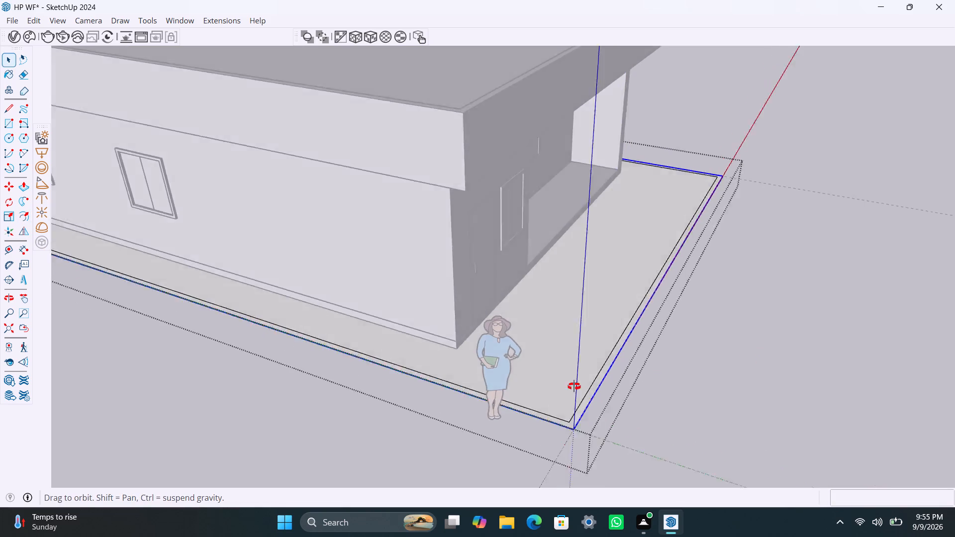
pyautogui.moveTo(574, 386); pyautogui.dragTo(465, 383, button='middle')
pyautogui.scroll(-3, 350, 395)
pyautogui.moveTo(396, 342); pyautogui.dragTo(375, 391, button='middle')
pyautogui.scroll(-2, 428, 390)
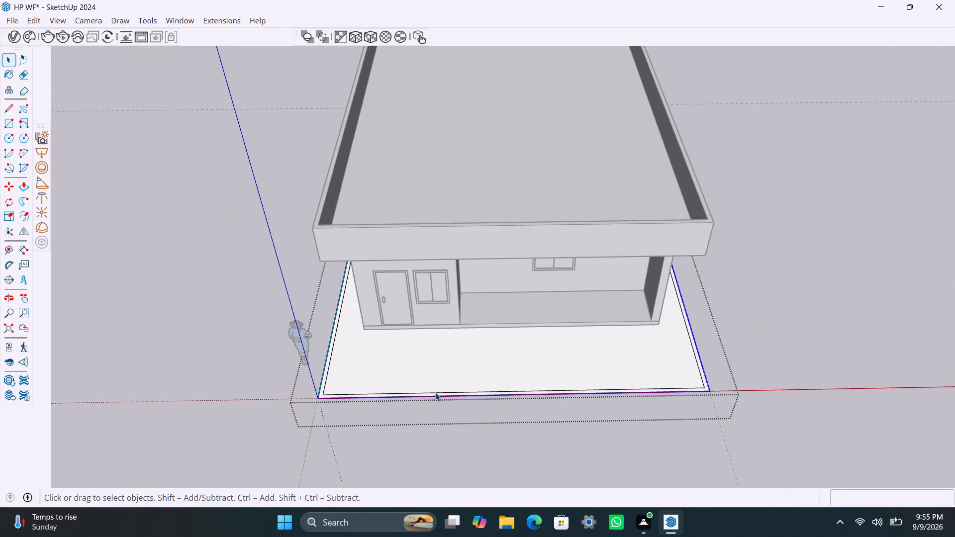
pyautogui.moveTo(438, 371); pyautogui.dragTo(427, 351, button='middle')
pyautogui.scroll(5, 445, 369)
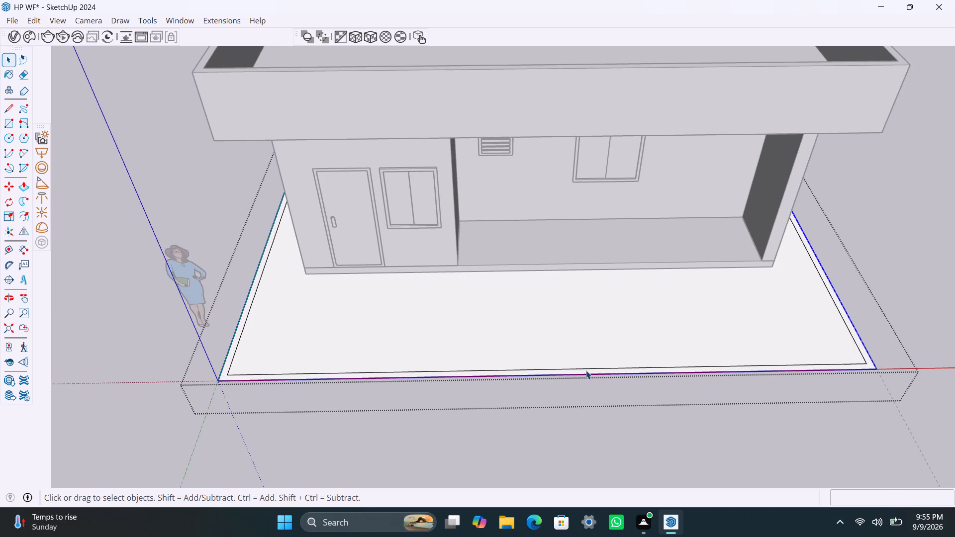
pyautogui.scroll(2, 287, 386)
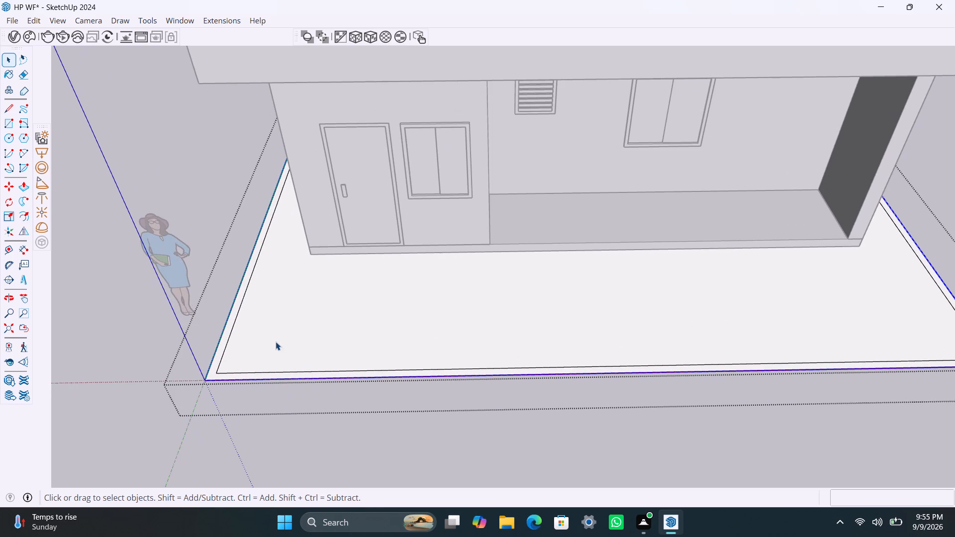
pyautogui.press('t')
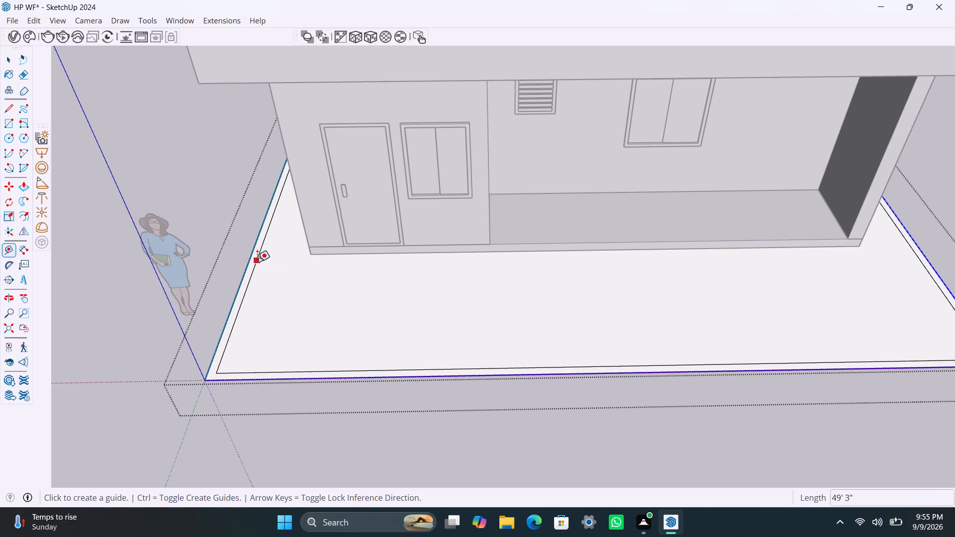
pyautogui.click(257, 262)
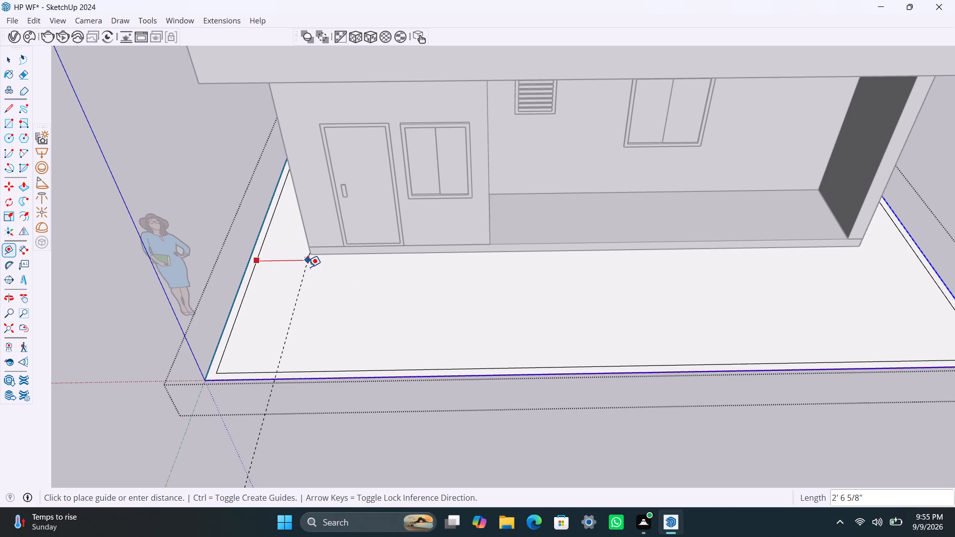
pyautogui.click(308, 266)
# Place a guide line 4' from the house-corner guide, toward the porch side.
pyautogui.click(305, 272)
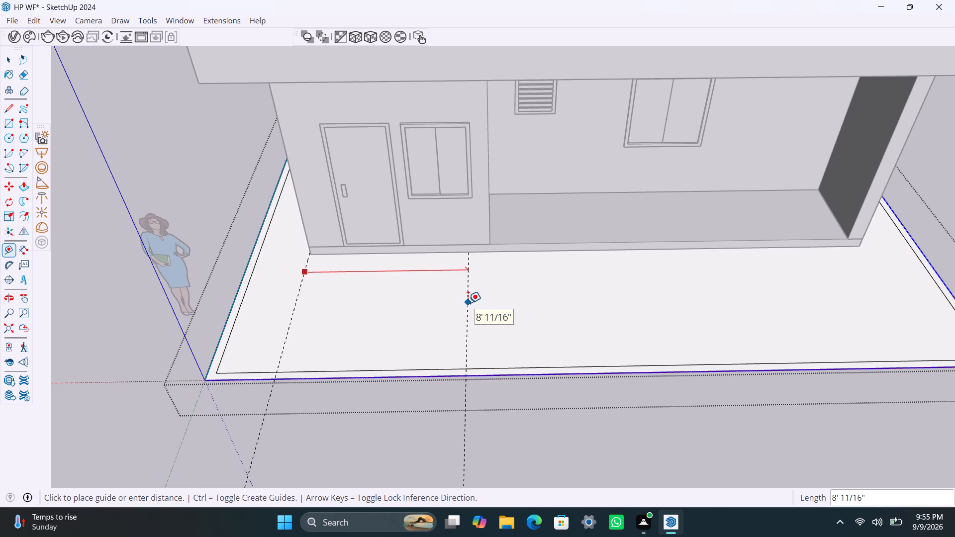
pyautogui.press('3')
pyautogui.press('BackSpace')
pyautogui.write("4'")
pyautogui.press('Return')
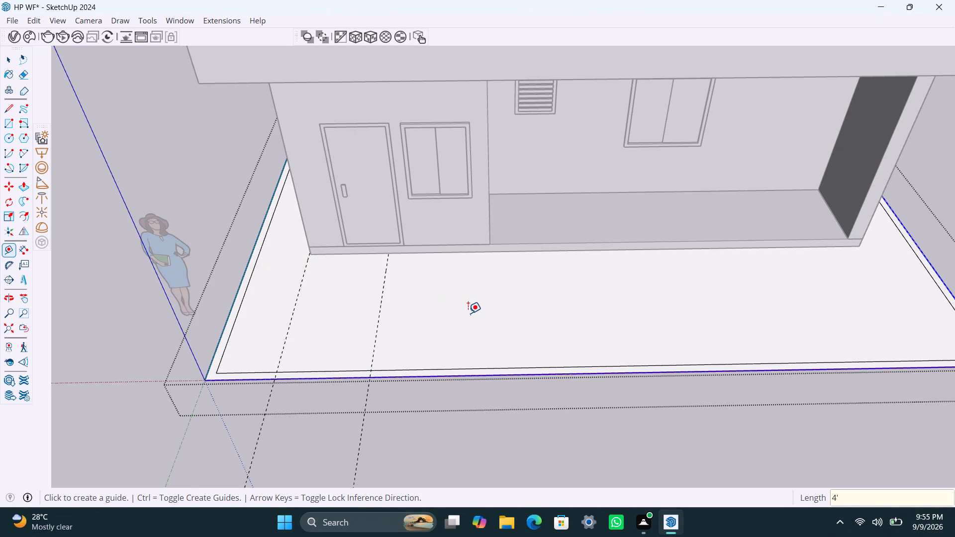
# Place another parallel guide line about 7' 7" from the 4' guide, toward the porch side.
pyautogui.click(374, 344)
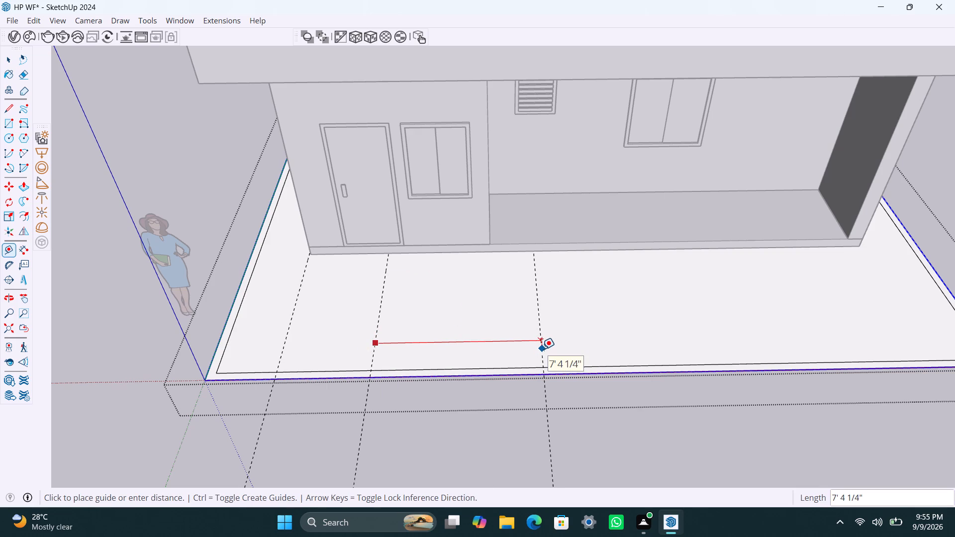
pyautogui.click(547, 349)
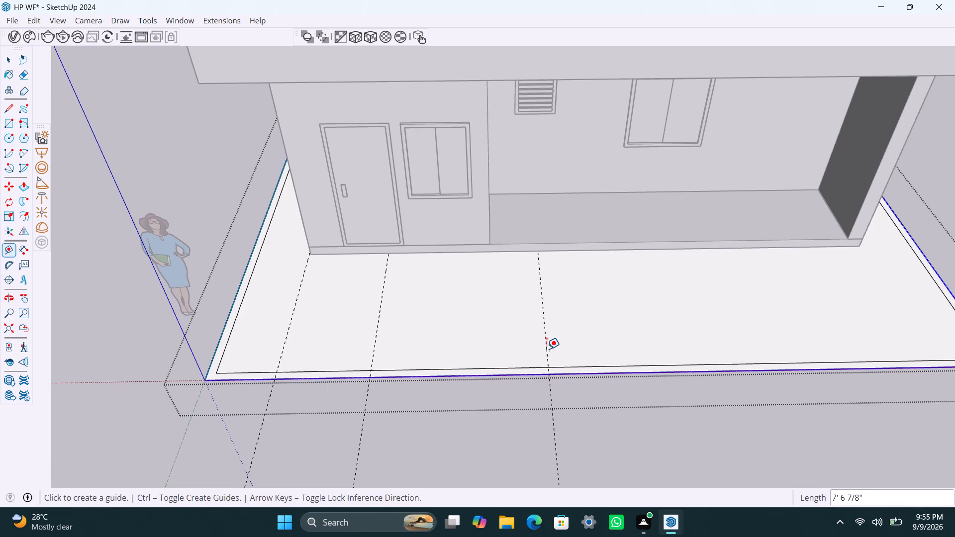
# Place a guide line 12' from the last guide, toward the far end of the porch.
pyautogui.click(547, 347)
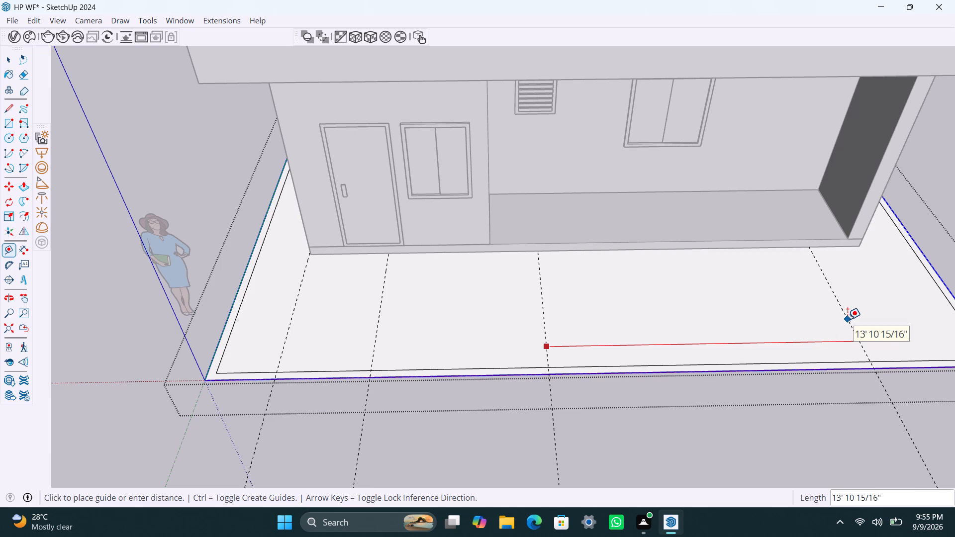
pyautogui.write("12'")
pyautogui.press('Return')
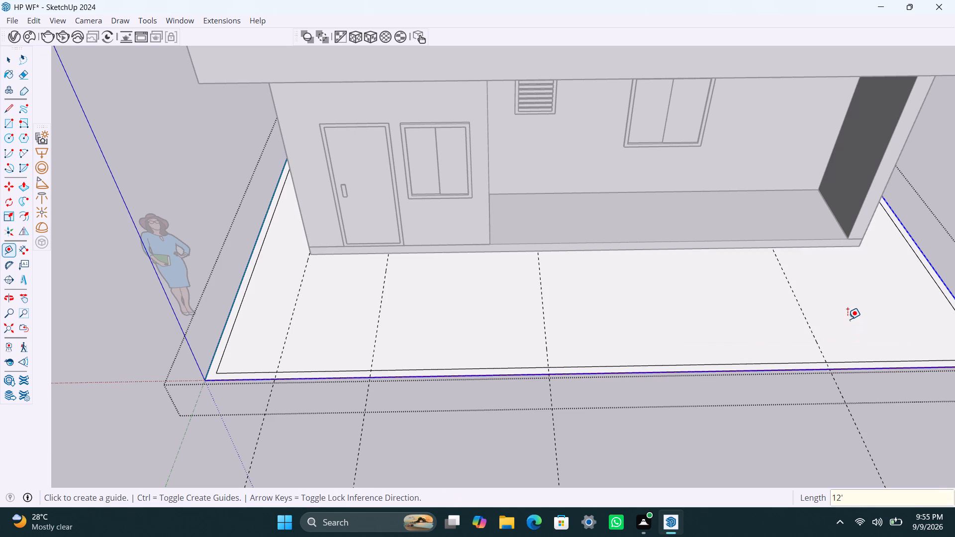
pyautogui.press('space')
# Draw a line across the front wall strip along the house-corner guide, from the inner outline to the outer edge.
pyautogui.scroll(-9, 821, 359)
pyautogui.keyDown('shift'); pyautogui.moveTo(733, 386); pyautogui.dragTo(671, 332, button='middle'); pyautogui.keyUp('shift')
pyautogui.scroll(3, 608, 335)
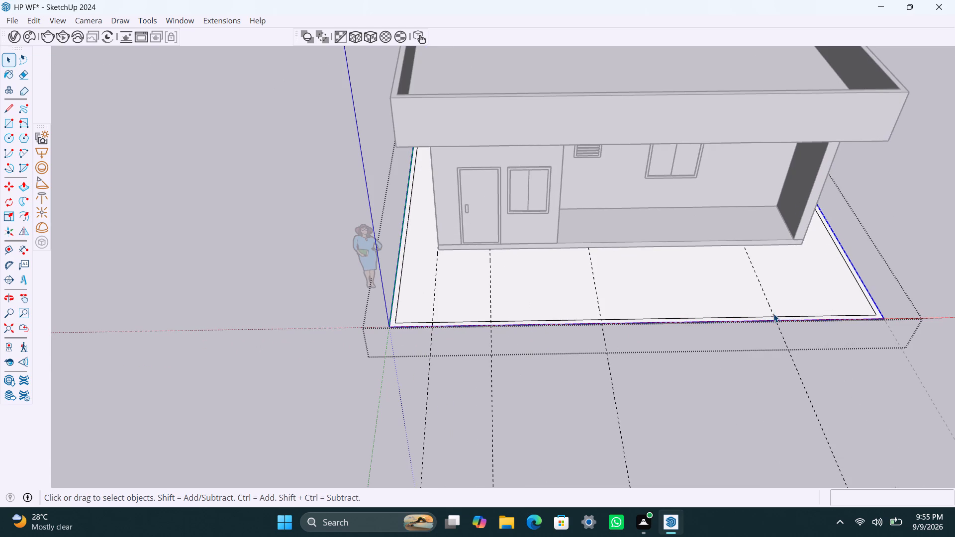
pyautogui.moveTo(773, 311); pyautogui.dragTo(743, 317, button='middle')
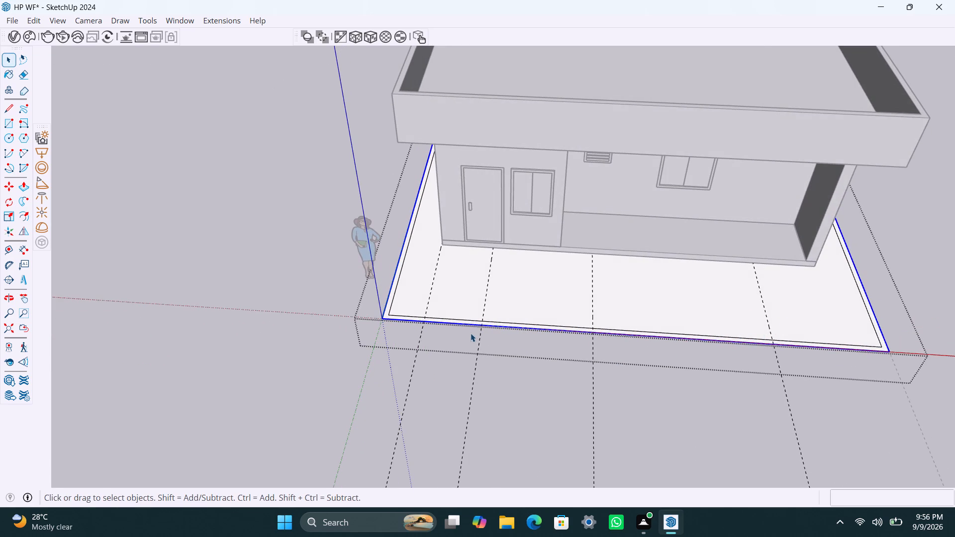
pyautogui.scroll(5, 470, 333)
pyautogui.moveTo(467, 348); pyautogui.dragTo(464, 413, button='middle')
pyautogui.scroll(3, 391, 351)
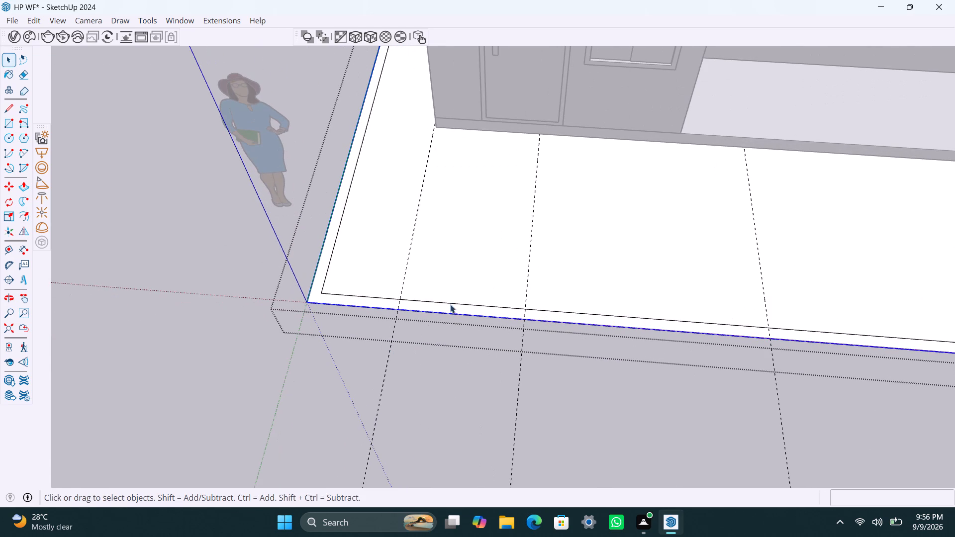
pyautogui.press('l')
pyautogui.moveTo(404, 297); pyautogui.dragTo(404, 305)
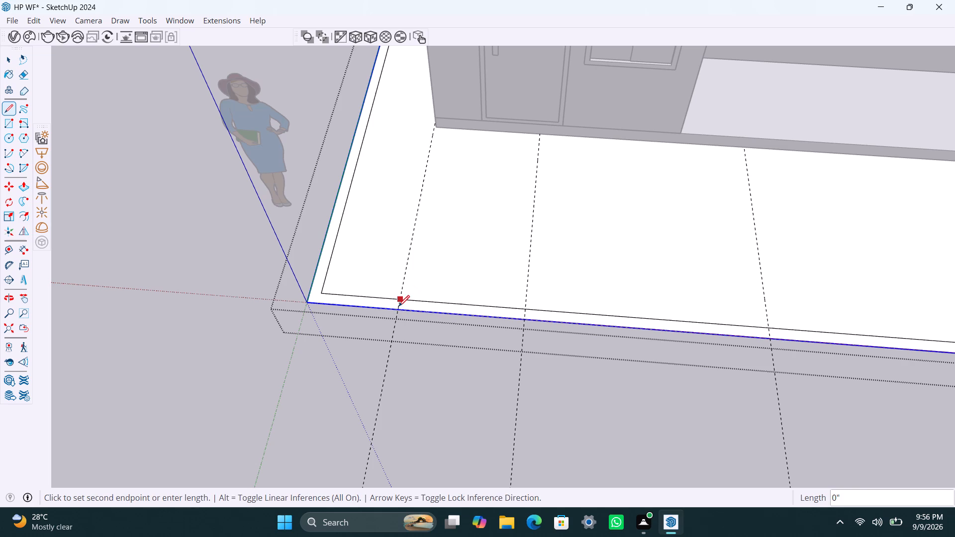
pyautogui.click(398, 306)
pyautogui.press('space')
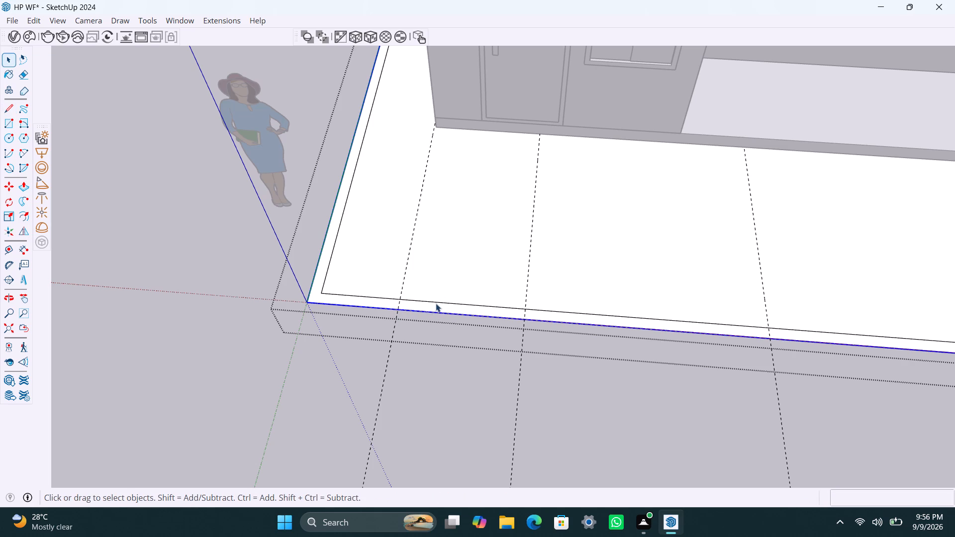
pyautogui.press('l')
pyautogui.scroll(5, 417, 299)
pyautogui.click(395, 299)
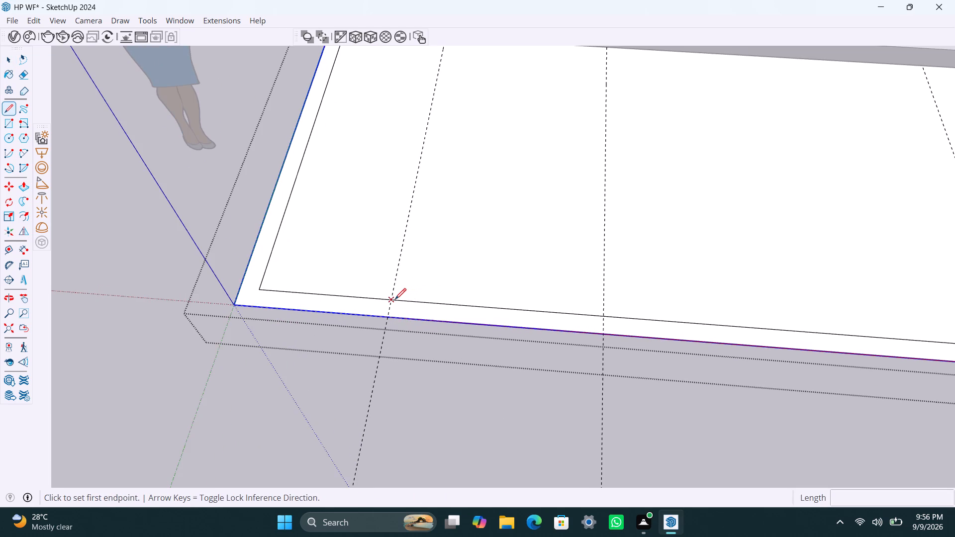
pyautogui.click(388, 315)
pyautogui.press('space')
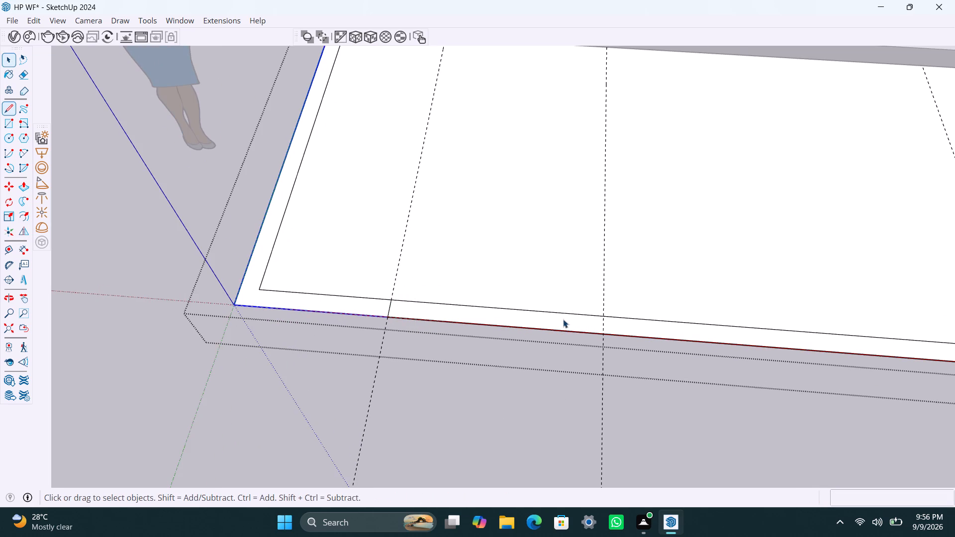
# Draw a line across the front wall strip along the second guide, 4' from the house-corner guide.
pyautogui.press('l')
pyautogui.click(604, 317)
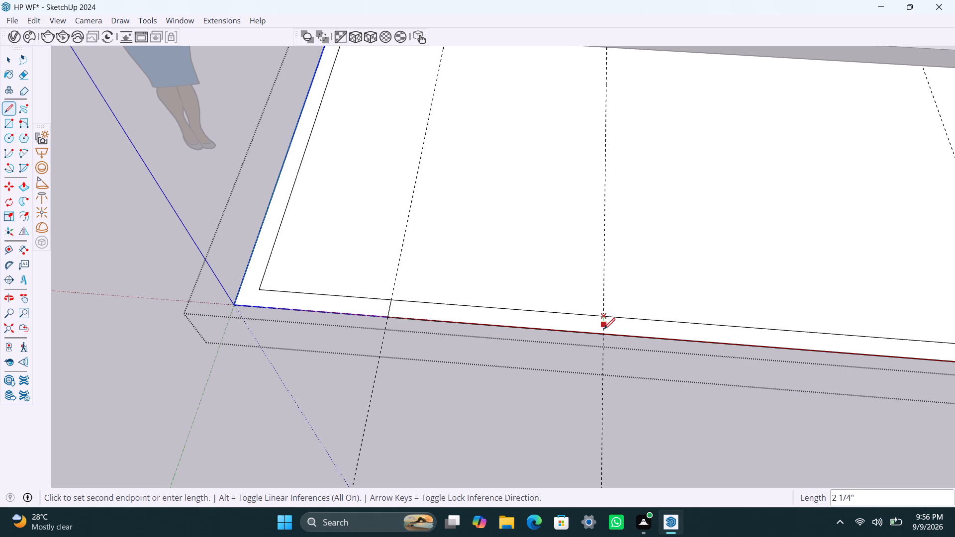
pyautogui.click(604, 331)
pyautogui.press('space')
# Draw a 4 1/2" line across the front wall strip along the third guide, toward the porch side.
pyautogui.scroll(-14, 508, 337)
pyautogui.keyDown('shift'); pyautogui.moveTo(671, 375); pyautogui.dragTo(554, 374, button='middle'); pyautogui.keyUp('shift')
pyautogui.scroll(7, 544, 371)
pyautogui.press('l')
pyautogui.scroll(3, 537, 347)
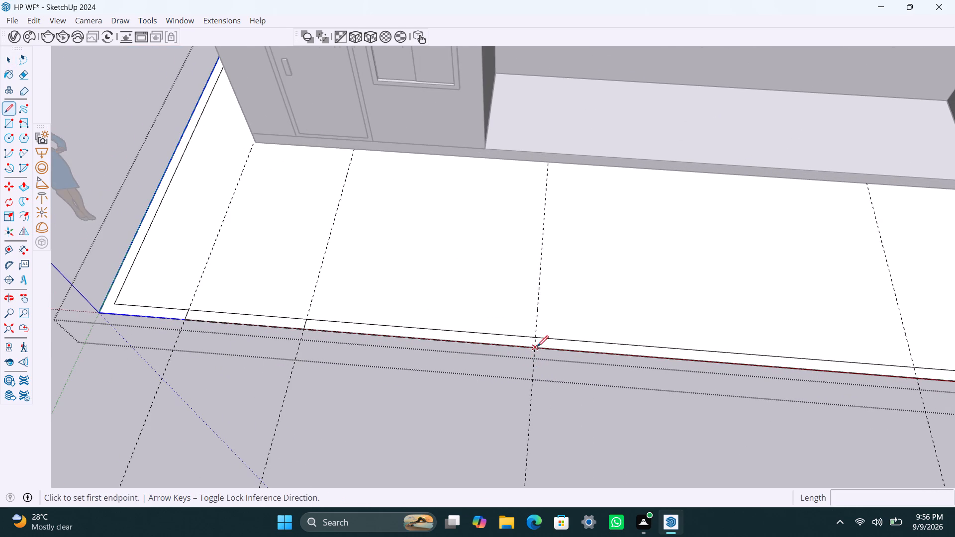
pyautogui.click(537, 333)
pyautogui.click(537, 348)
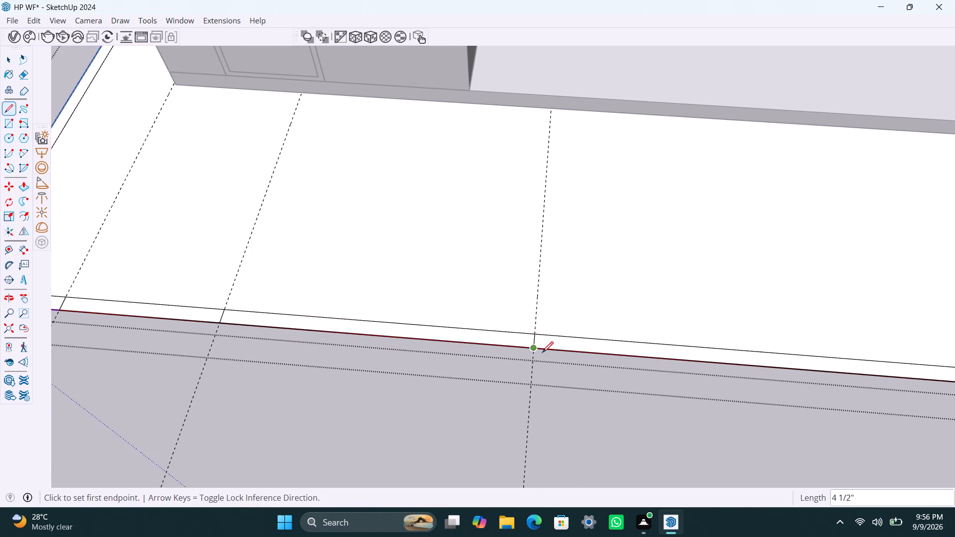
# Draw a line across the front wall strip along the fourth guide, near the far end of the porch.
pyautogui.scroll(-9, 542, 353)
pyautogui.keyDown('shift'); pyautogui.moveTo(589, 372); pyautogui.dragTo(402, 371, button='middle'); pyautogui.keyUp('shift')
pyautogui.scroll(5, 576, 370)
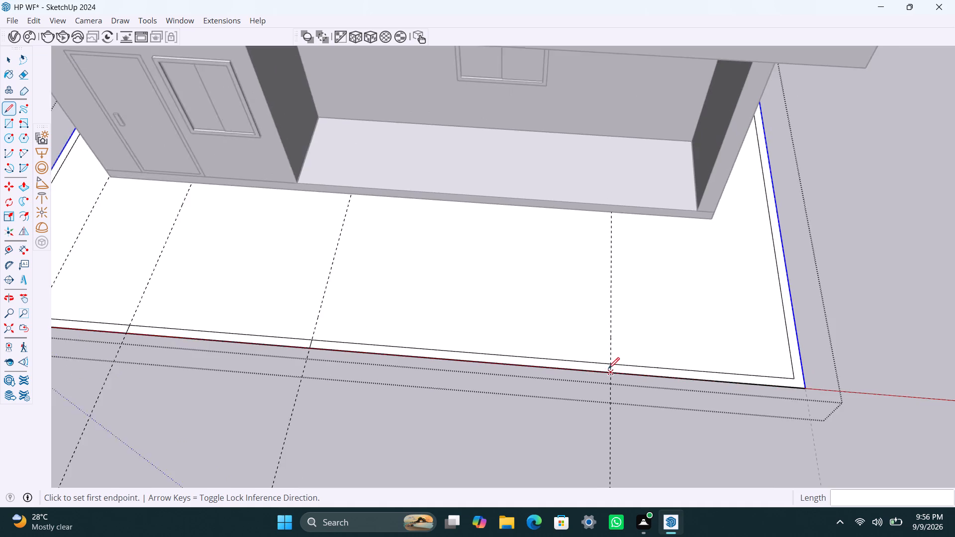
pyautogui.scroll(5, 608, 368)
pyautogui.click(615, 361)
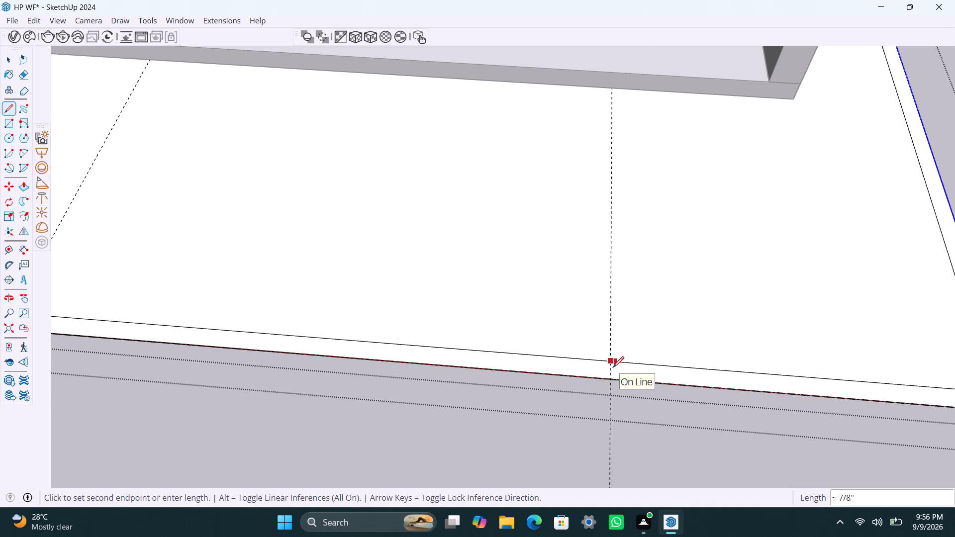
pyautogui.press('Escape')
pyautogui.press('l')
pyautogui.moveTo(613, 359); pyautogui.dragTo(614, 365)
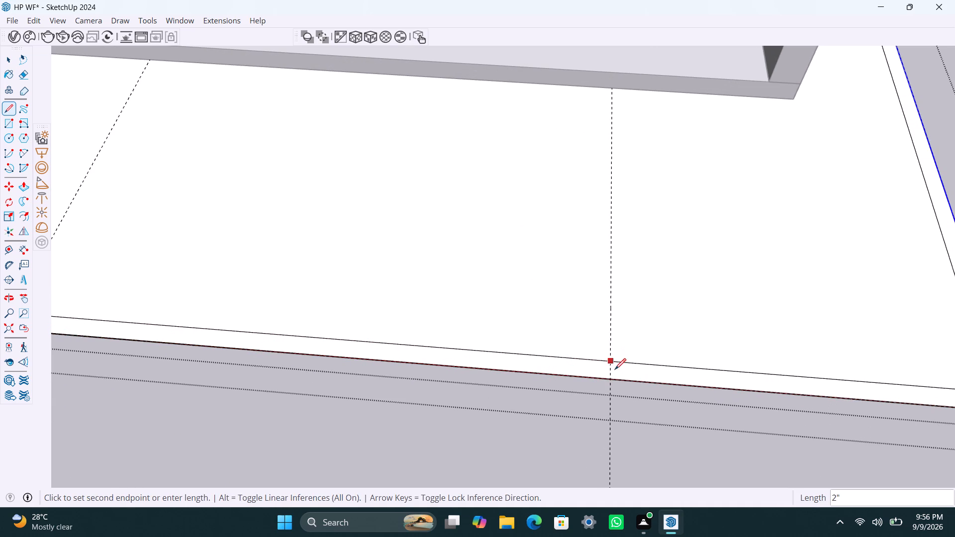
pyautogui.click(610, 378)
pyautogui.press('space')
# Delete the wall strip faces of the 12' porch-side opening and the 4' opening near the entrance door.
pyautogui.scroll(-19, 543, 373)
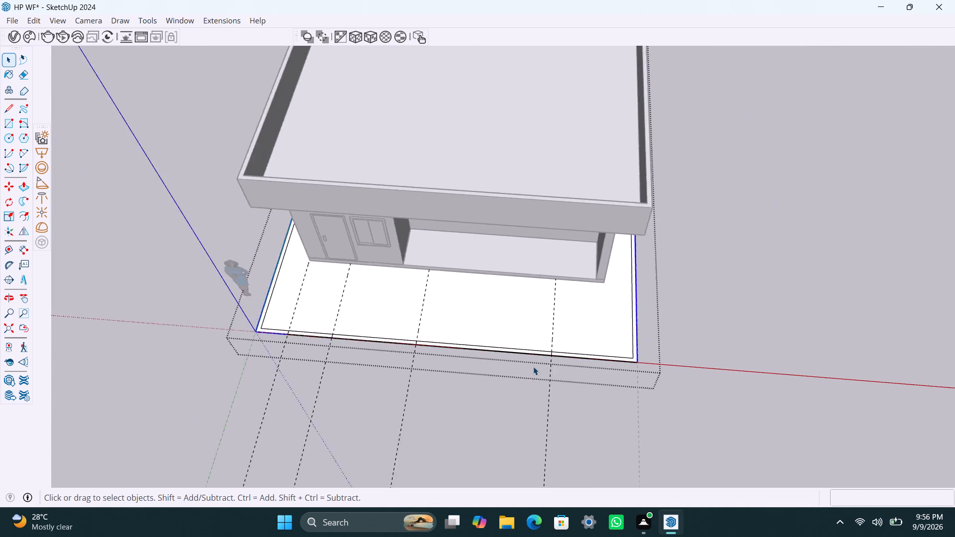
pyautogui.scroll(-1, 533, 366)
pyautogui.keyDown('shift'); pyautogui.moveTo(570, 385); pyautogui.dragTo(610, 391, button='middle'); pyautogui.keyUp('shift')
pyautogui.press('space')
pyautogui.scroll(6, 573, 364)
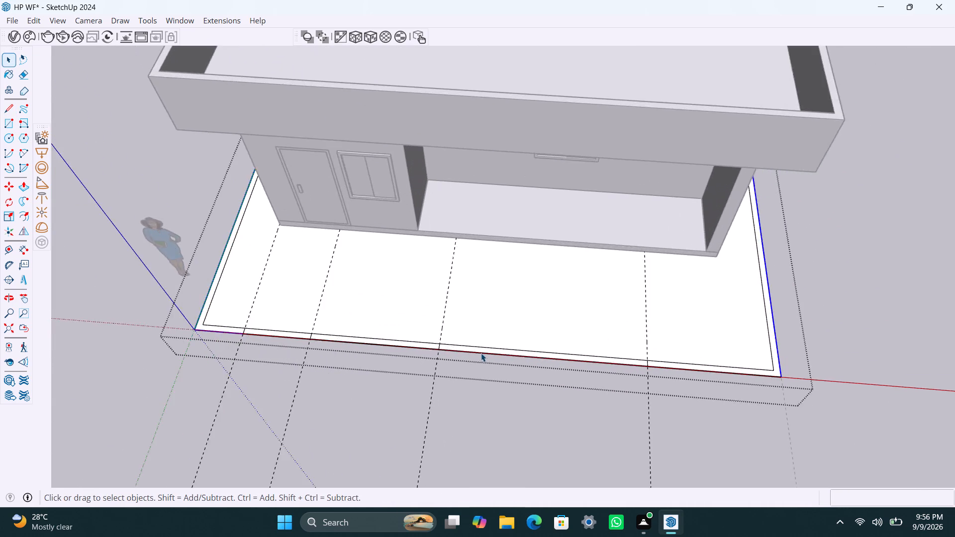
pyautogui.scroll(4, 481, 353)
pyautogui.click(479, 348)
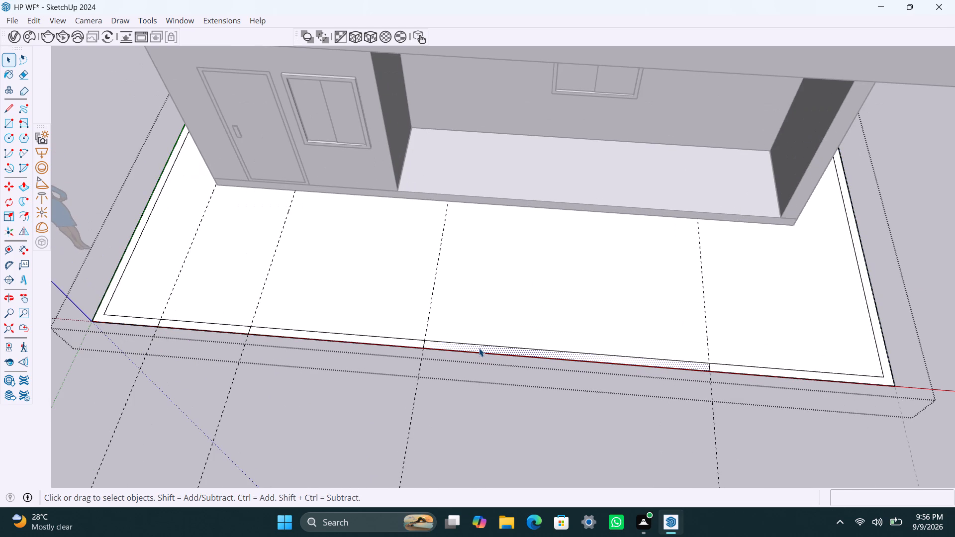
pyautogui.press('Delete')
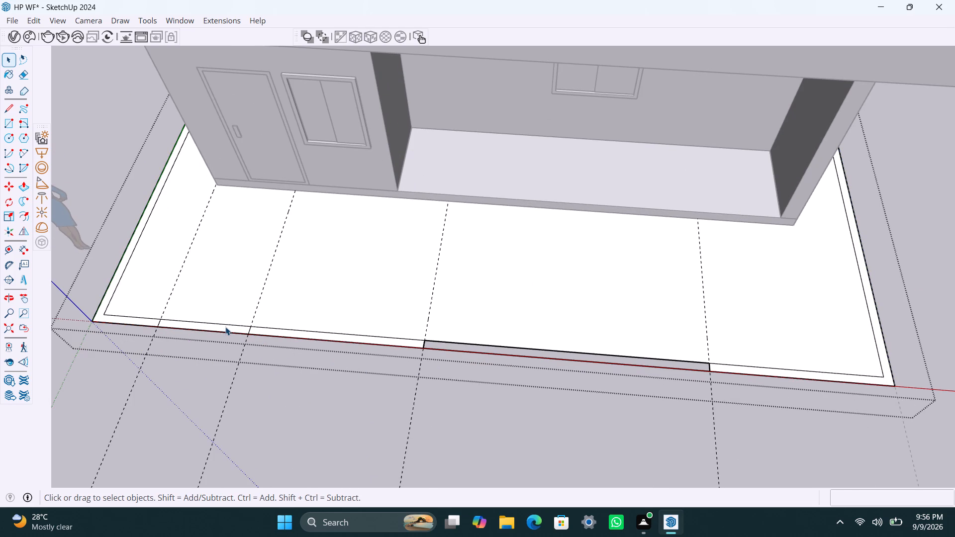
pyautogui.click(225, 327)
pyautogui.press('Delete')
# Push/Pull the boundary wall face that runs around the plot from the front corner up by 6'.
pyautogui.scroll(-7, 314, 360)
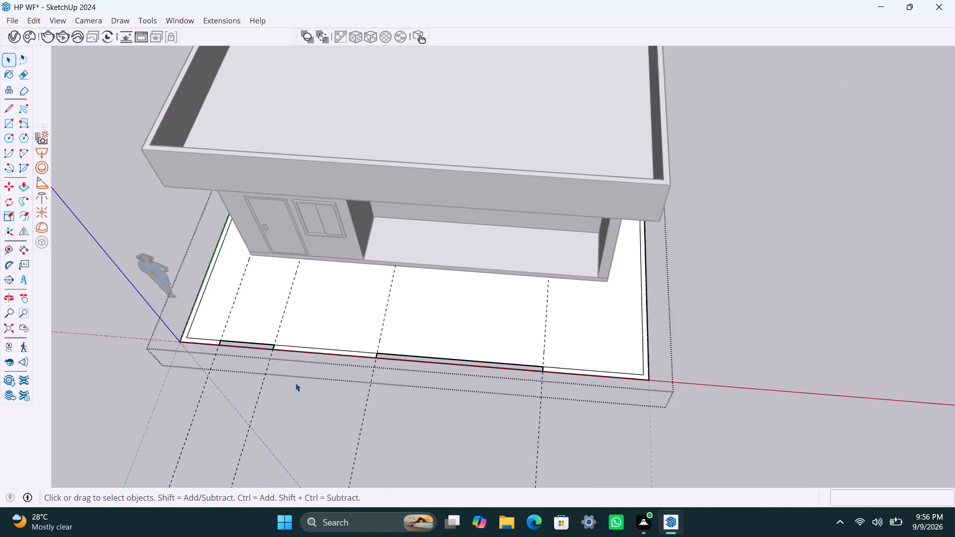
pyautogui.keyDown('shift'); pyautogui.moveTo(296, 390); pyautogui.dragTo(469, 397, button='middle'); pyautogui.keyUp('shift')
pyautogui.scroll(6, 347, 354)
pyautogui.click(363, 348)
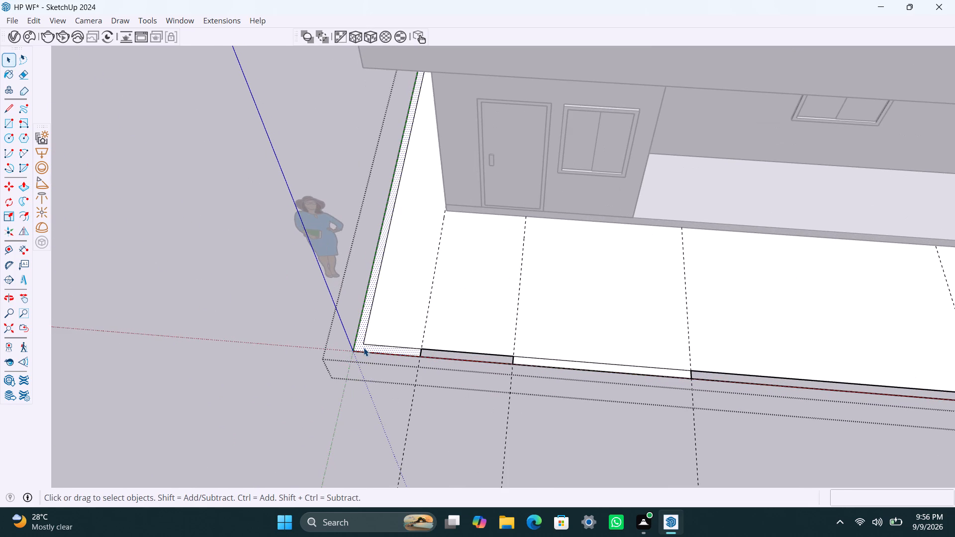
pyautogui.press('p')
pyautogui.click(365, 346)
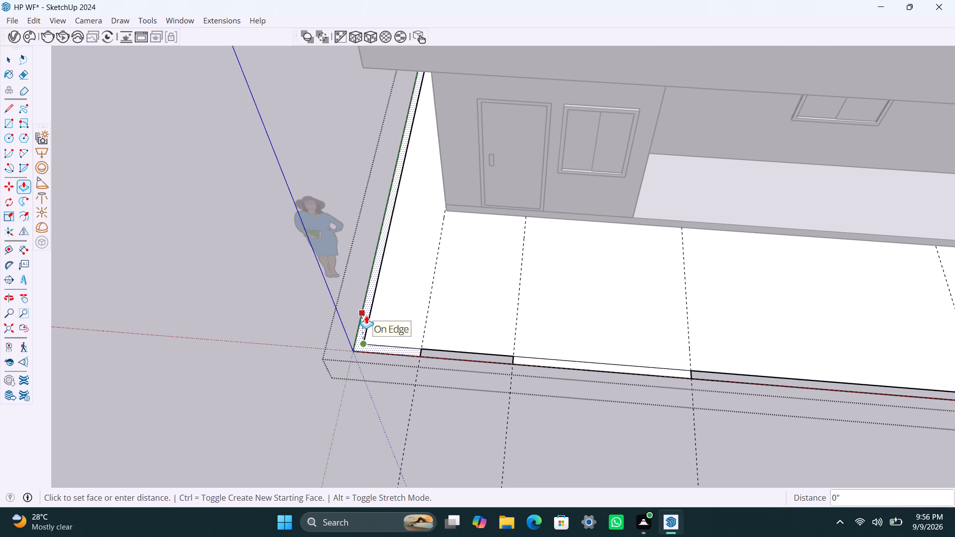
pyautogui.click(363, 330)
pyautogui.hotkey('ctrl', 'z')
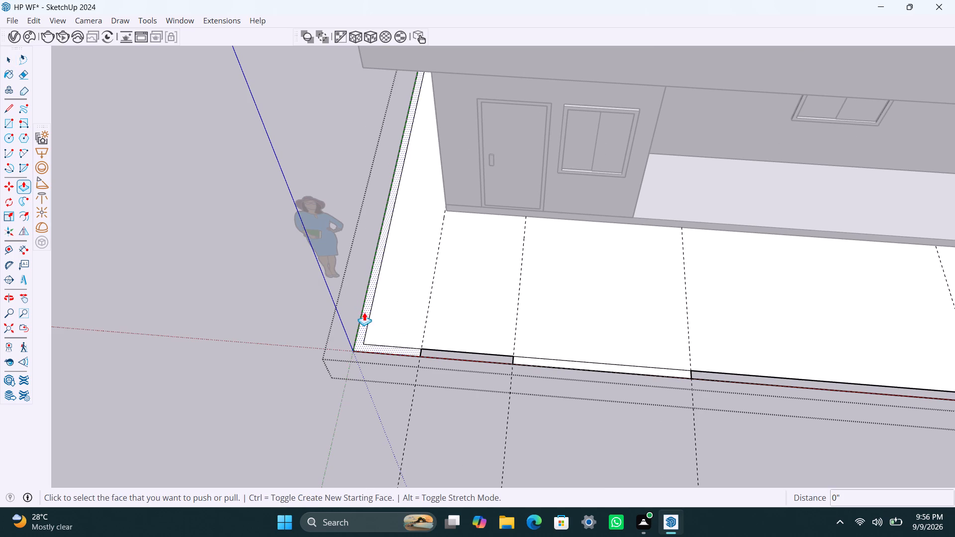
pyautogui.click(366, 322)
pyautogui.write("6'")
pyautogui.press('Return')
pyautogui.press('space')
# Push/Pull the separate front wall segment between the two openings up by 6'.
pyautogui.click(641, 370)
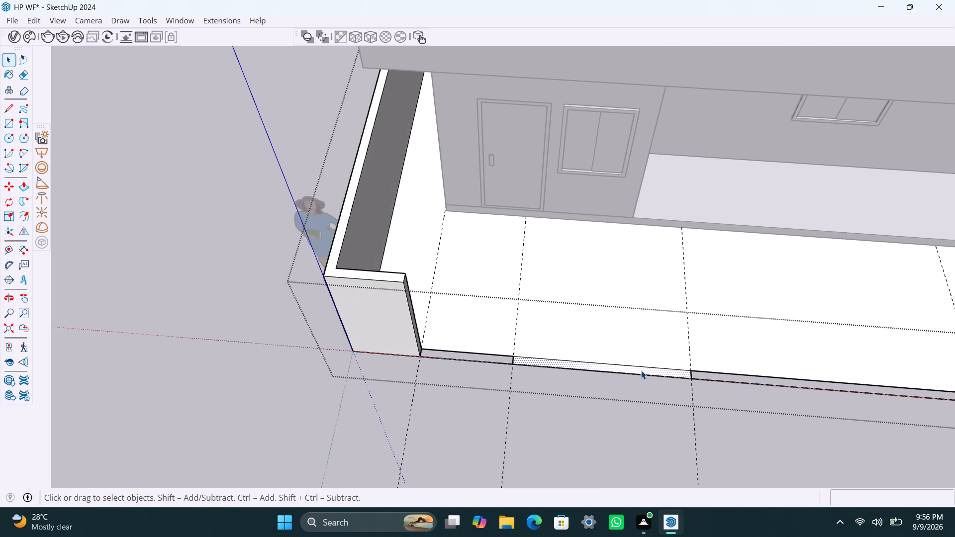
pyautogui.press('p')
pyautogui.click(641, 370)
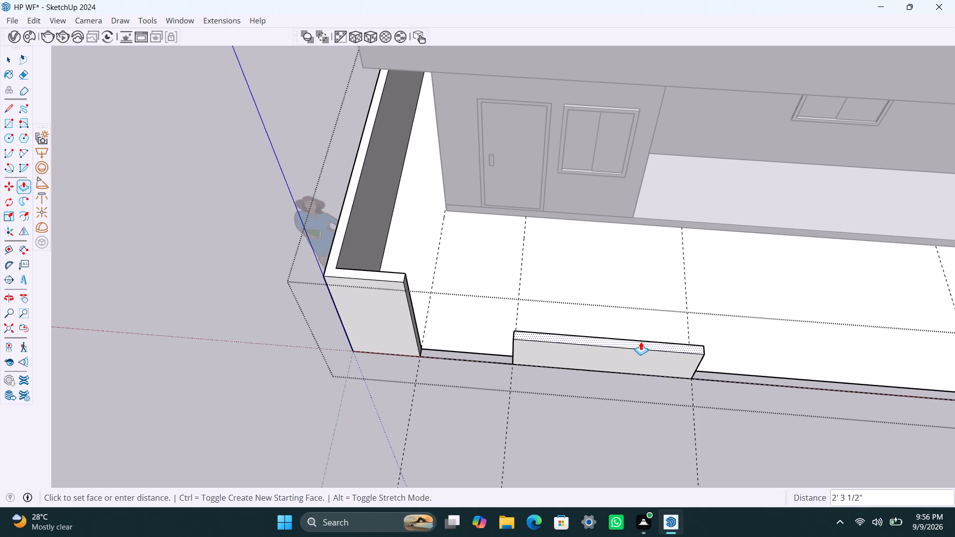
pyautogui.write("6'")
pyautogui.press('Return')
# Save the model with the raised boundary walls.
pyautogui.scroll(-8, 645, 351)
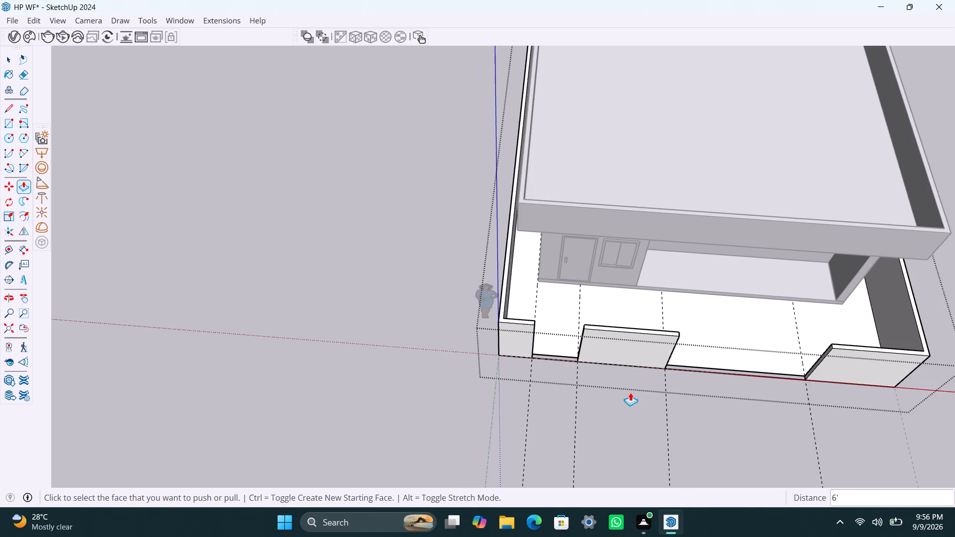
pyautogui.moveTo(632, 392); pyautogui.dragTo(396, 358, button='middle')
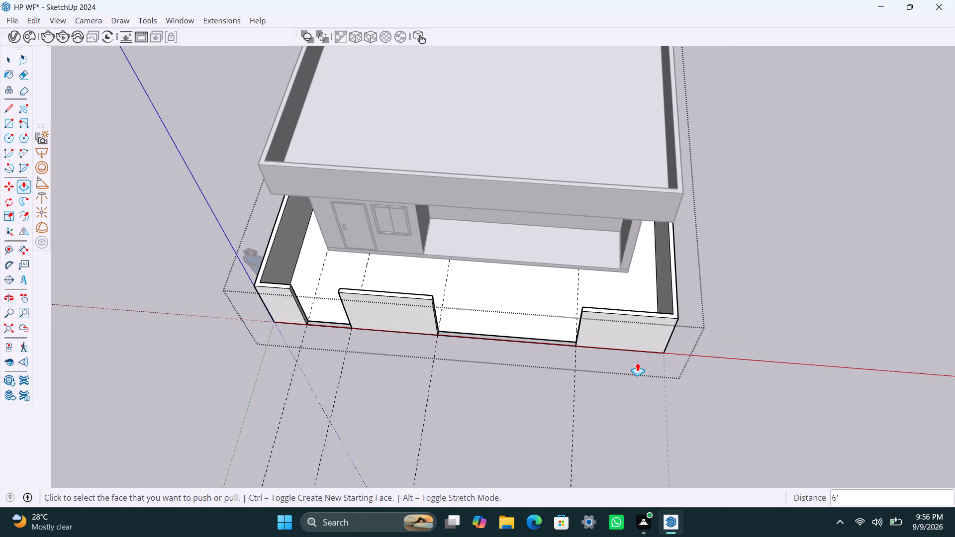
pyautogui.hotkey('ctrl', 's')
# Exit the boundary group's editing mode.
pyautogui.press('space')
pyautogui.moveTo(831, 346); pyautogui.dragTo(825, 355)
pyautogui.scroll(-2, 593, 302)
pyautogui.doubleClick(806, 255)
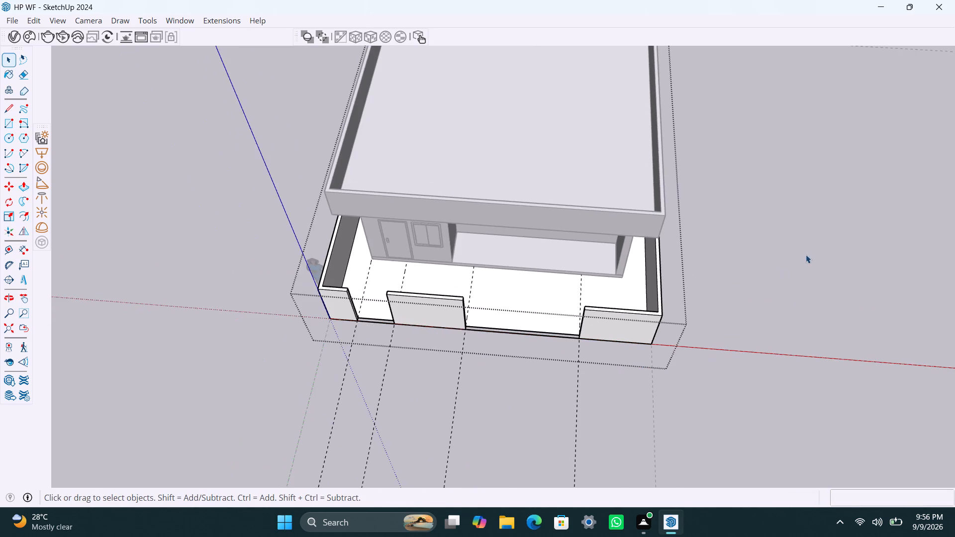
# Examine the house and its boundary walls from the front and side, including the two front openings.
pyautogui.scroll(-4, 630, 311)
pyautogui.moveTo(548, 344); pyautogui.dragTo(547, 139, button='middle')
pyautogui.scroll(3, 531, 230)
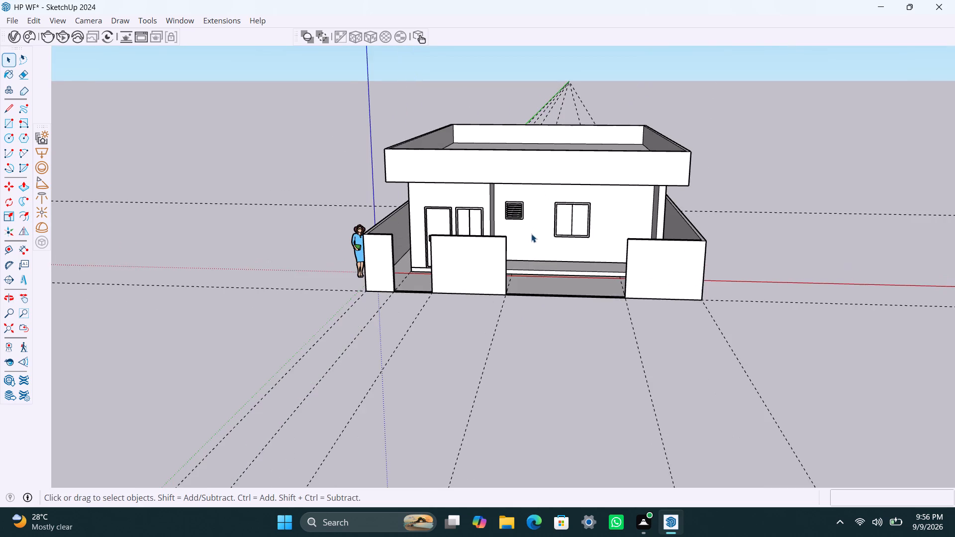
pyautogui.scroll(1, 532, 236)
pyautogui.moveTo(546, 292); pyautogui.dragTo(559, 305, button='middle')
pyautogui.scroll(-2, 522, 292)
pyautogui.keyDown('shift'); pyautogui.moveTo(517, 299); pyautogui.dragTo(511, 335, button='middle'); pyautogui.keyUp('shift')
pyautogui.scroll(3, 420, 311)
pyautogui.moveTo(406, 291); pyautogui.dragTo(651, 223, button='middle')
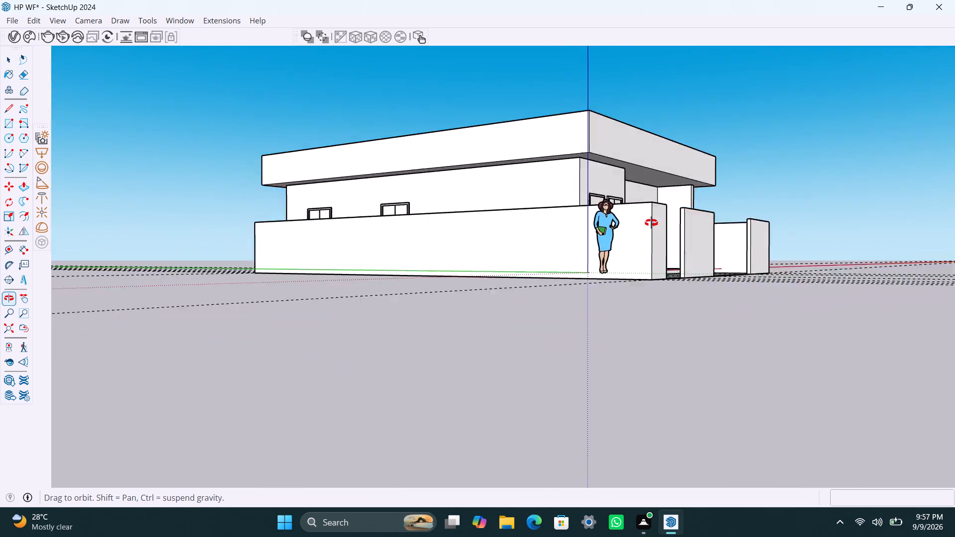
pyautogui.moveTo(651, 223); pyautogui.dragTo(467, 249, button='middle')
pyautogui.scroll(-2, 496, 264)
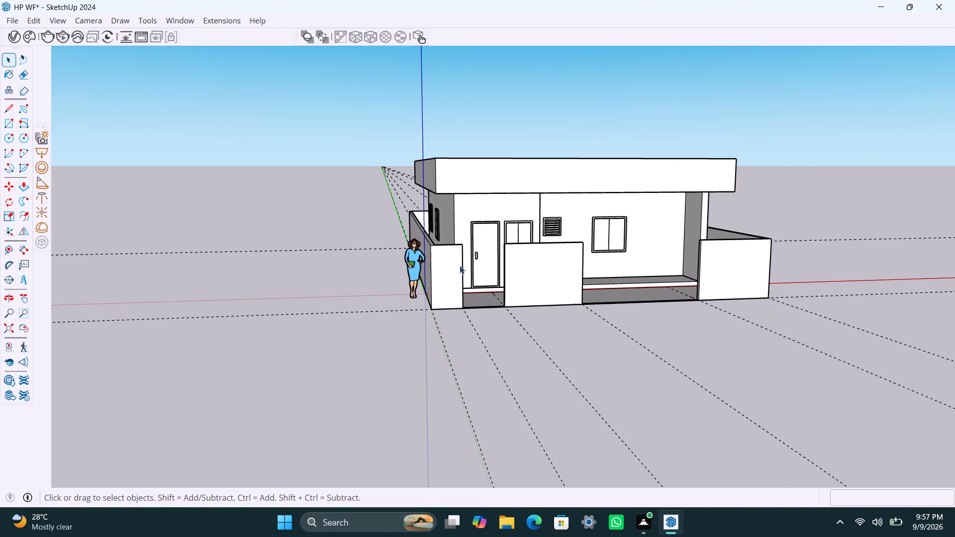
pyautogui.moveTo(443, 275); pyautogui.dragTo(382, 299, button='middle')
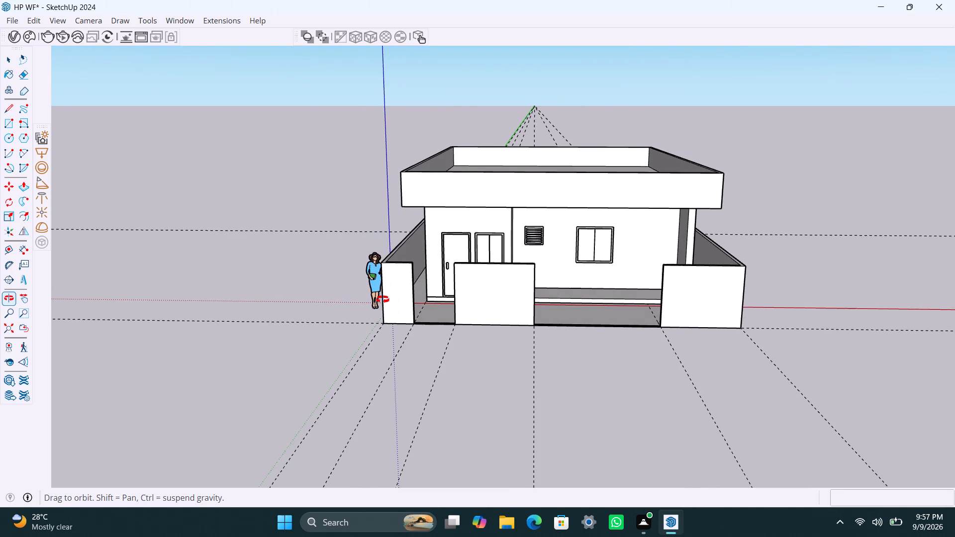
pyautogui.moveTo(382, 299); pyautogui.dragTo(383, 299, button='middle')
pyautogui.scroll(2, 535, 273)
pyautogui.scroll(-2, 534, 275)
pyautogui.keyDown('shift'); pyautogui.moveTo(533, 285); pyautogui.dragTo(570, 300, button='middle'); pyautogui.keyUp('shift')
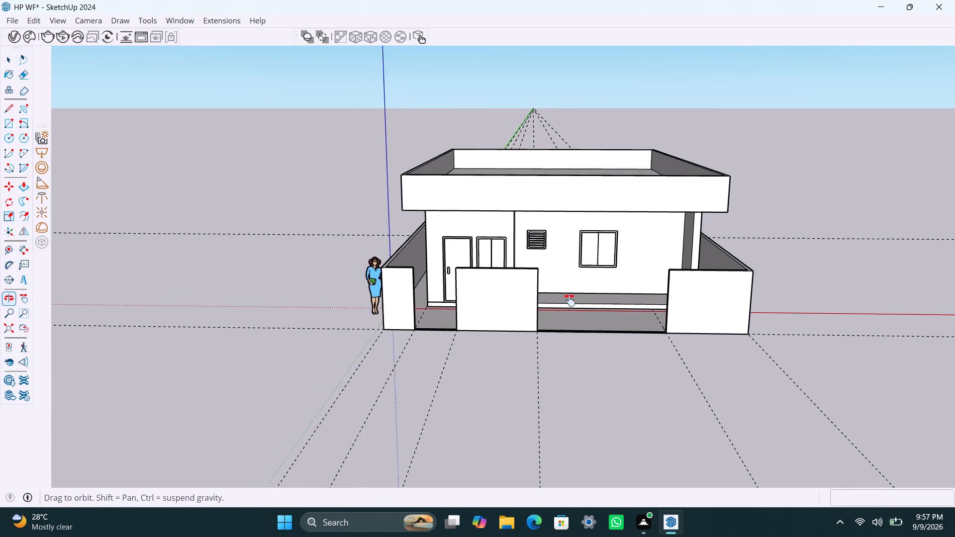
pyautogui.keyDown('shift'); pyautogui.moveTo(570, 300); pyautogui.dragTo(556, 311, button='middle'); pyautogui.keyUp('shift')
pyautogui.scroll(-2, 565, 313)
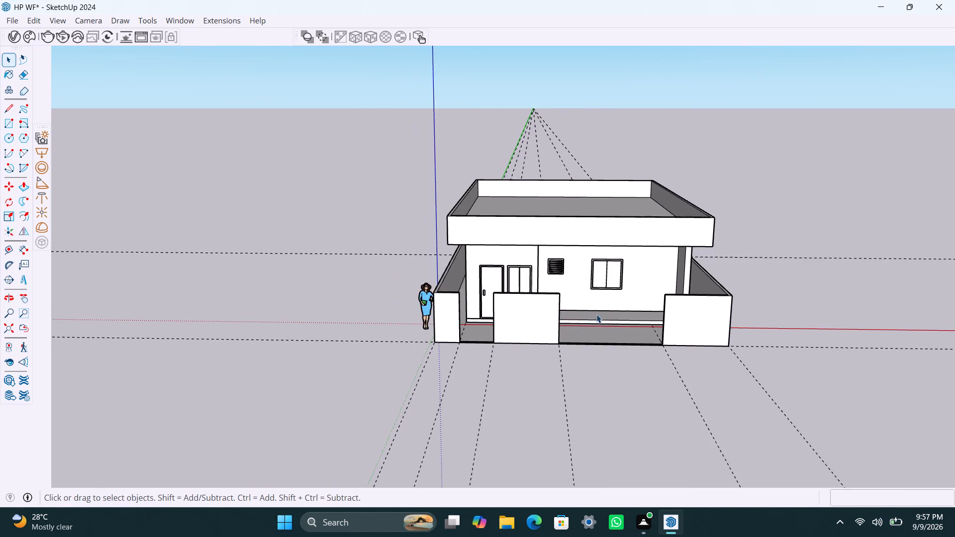
pyautogui.keyDown('shift'); pyautogui.moveTo(596, 316); pyautogui.dragTo(565, 326, button='middle'); pyautogui.keyUp('shift')
pyautogui.scroll(6, 554, 296)
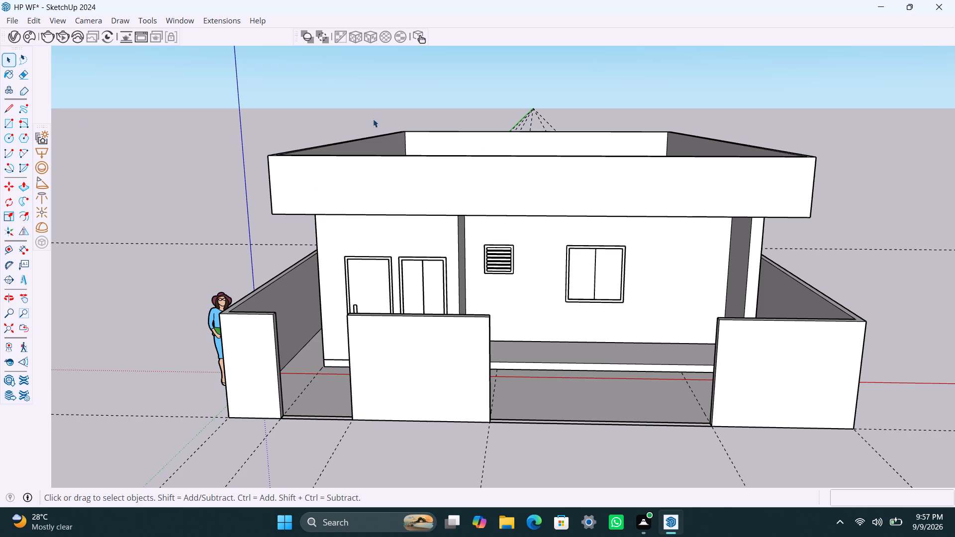
# Delete all guide lines from the model.
pyautogui.click(28, 24)
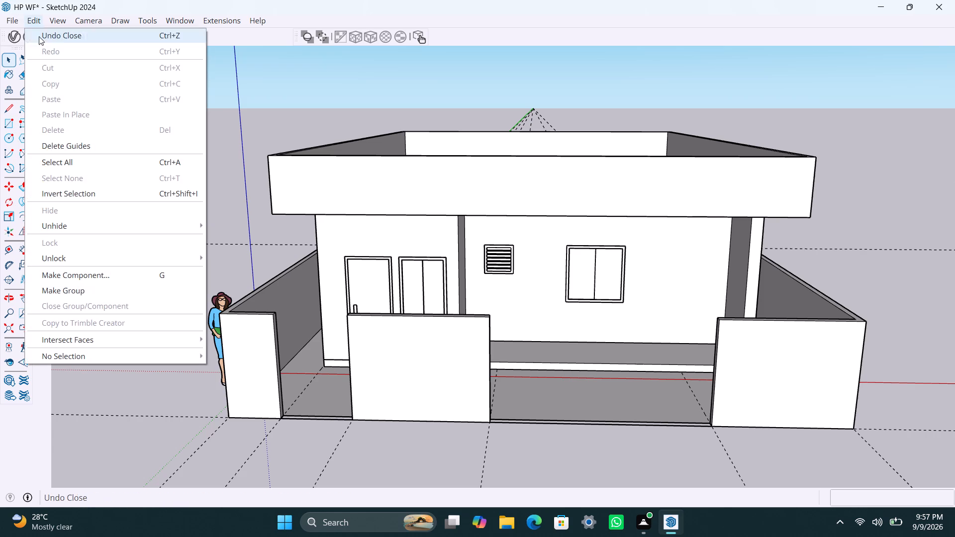
pyautogui.click(64, 143)
# Save the model without the guides.
pyautogui.scroll(-4, 240, 305)
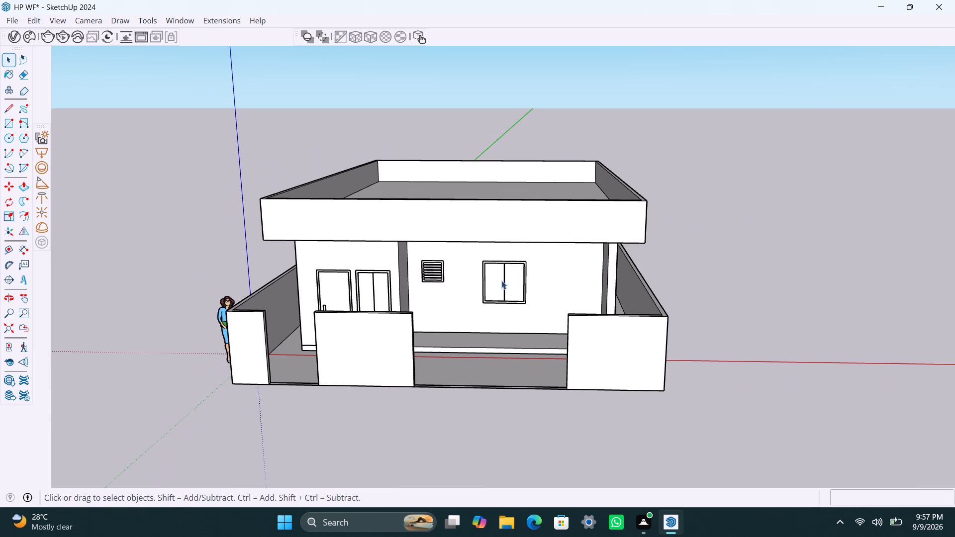
pyautogui.scroll(-2, 477, 307)
pyautogui.hotkey('ctrl', 's')
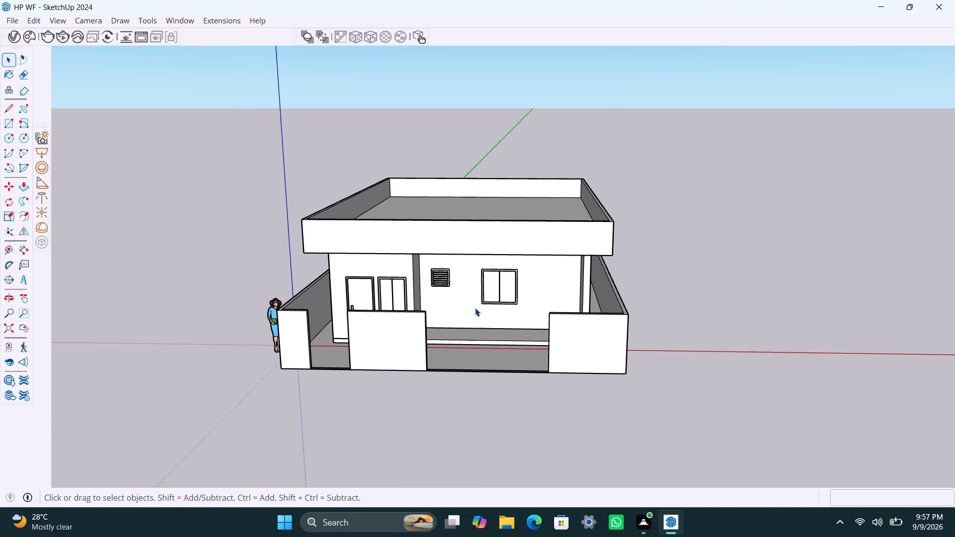
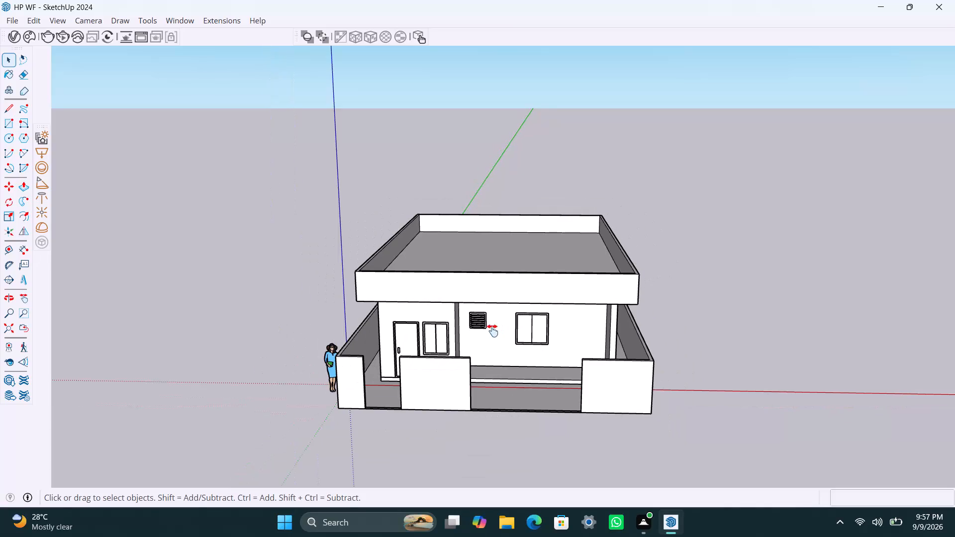
# Examine the front of the house and the roof parapet.
pyautogui.scroll(3, 487, 313)
pyautogui.moveTo(481, 299); pyautogui.dragTo(510, 279, button='middle')
pyautogui.moveTo(533, 298); pyautogui.dragTo(526, 259, button='middle')
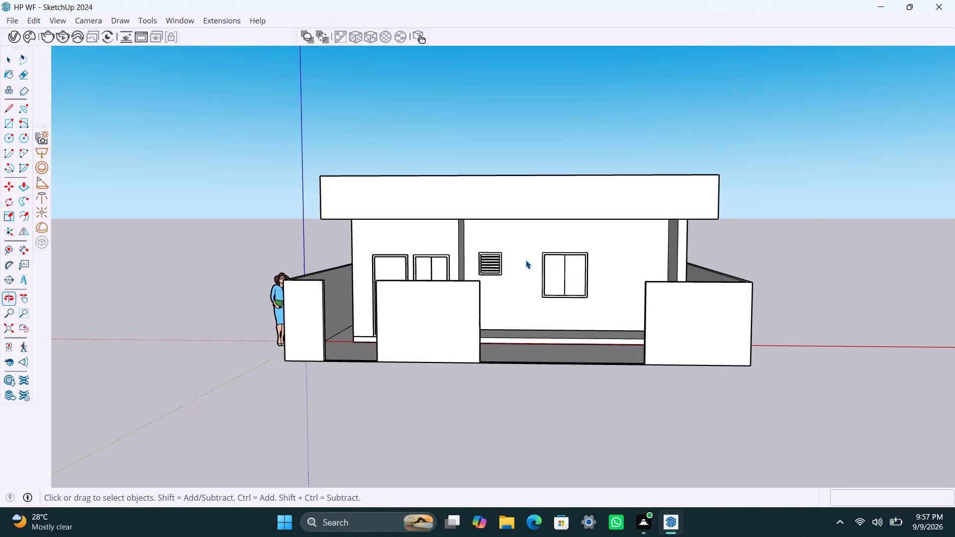
pyautogui.scroll(-6, 526, 265)
pyautogui.keyDown('shift'); pyautogui.moveTo(530, 279); pyautogui.dragTo(537, 347, button='middle'); pyautogui.keyUp('shift')
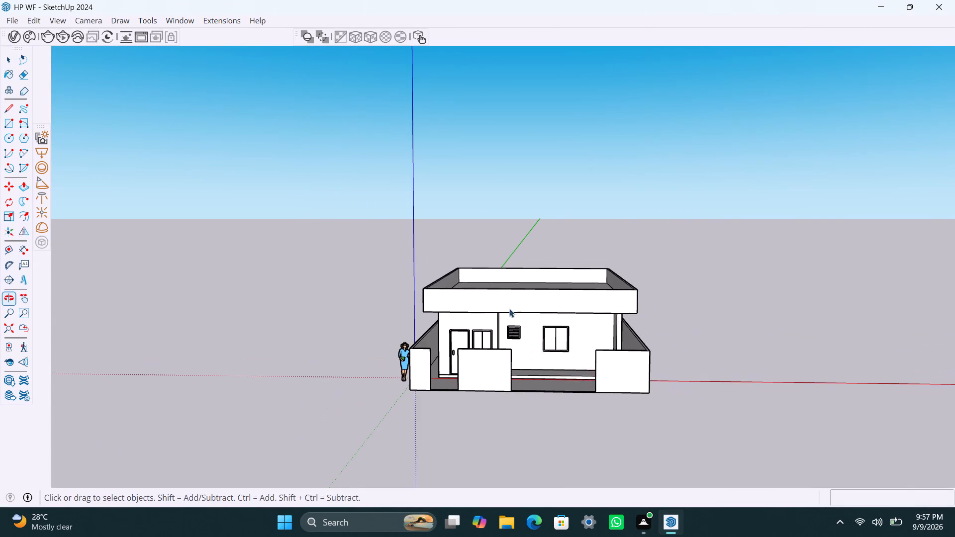
pyautogui.scroll(3, 477, 311)
pyautogui.moveTo(440, 308); pyautogui.dragTo(446, 315, button='middle')
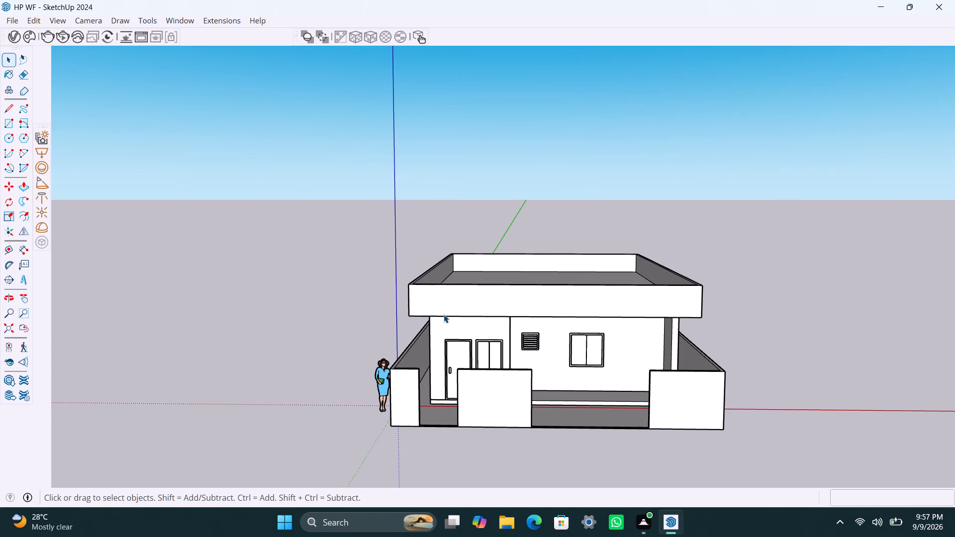
pyautogui.scroll(3, 439, 306)
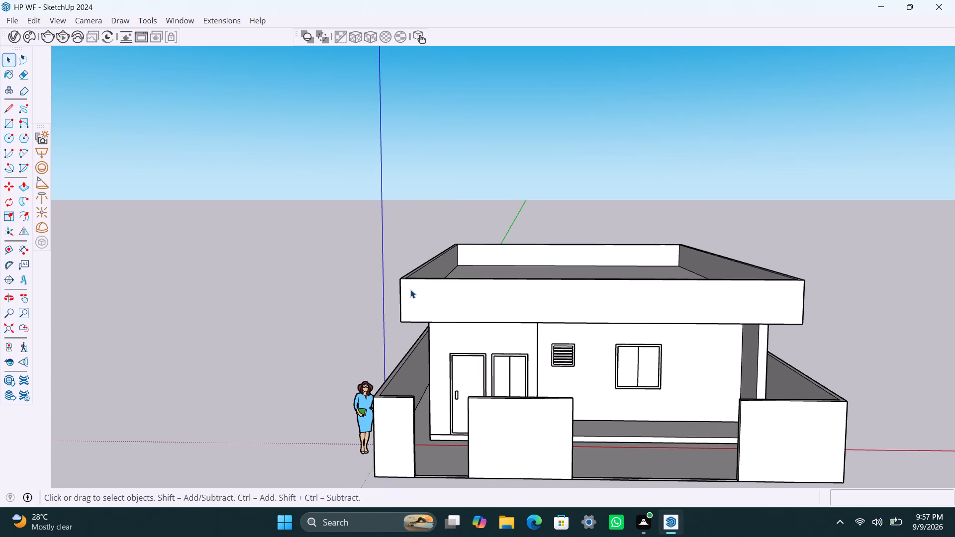
pyautogui.press('r')
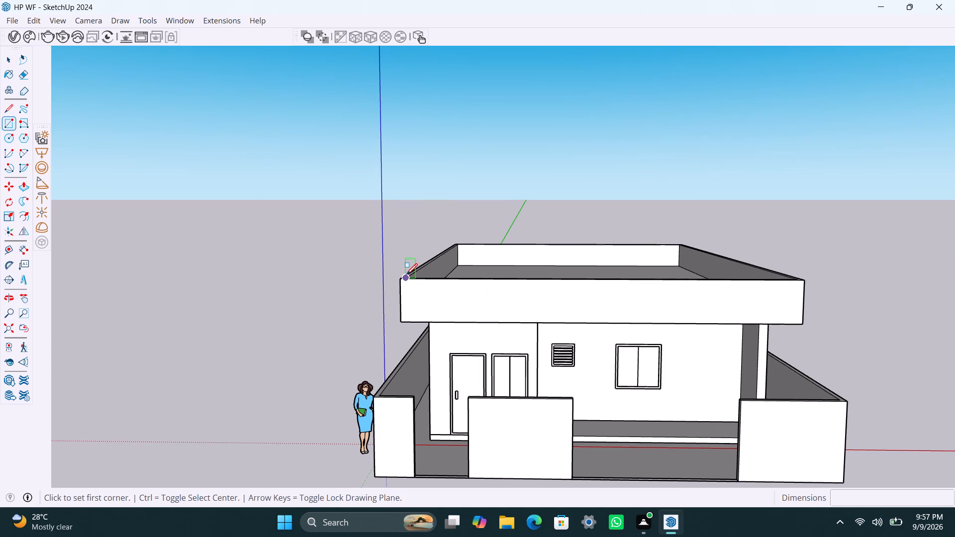
pyautogui.press('space')
# Open the roof and parapet group for editing at its front-left corner.
pyautogui.scroll(-2, 443, 292)
pyautogui.moveTo(462, 301); pyautogui.dragTo(439, 468, button='middle')
pyautogui.scroll(3, 441, 345)
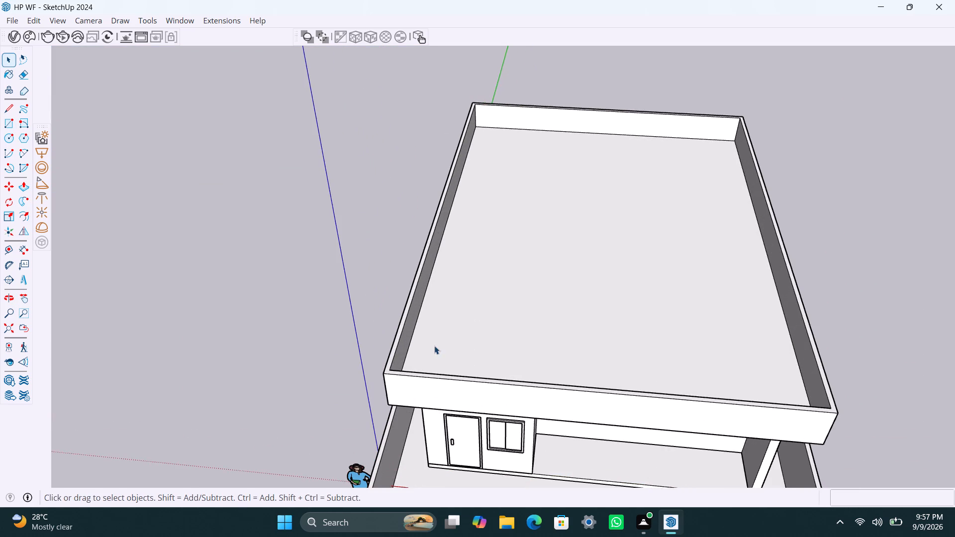
pyautogui.moveTo(436, 352); pyautogui.dragTo(418, 367, button='middle')
pyautogui.scroll(8, 384, 366)
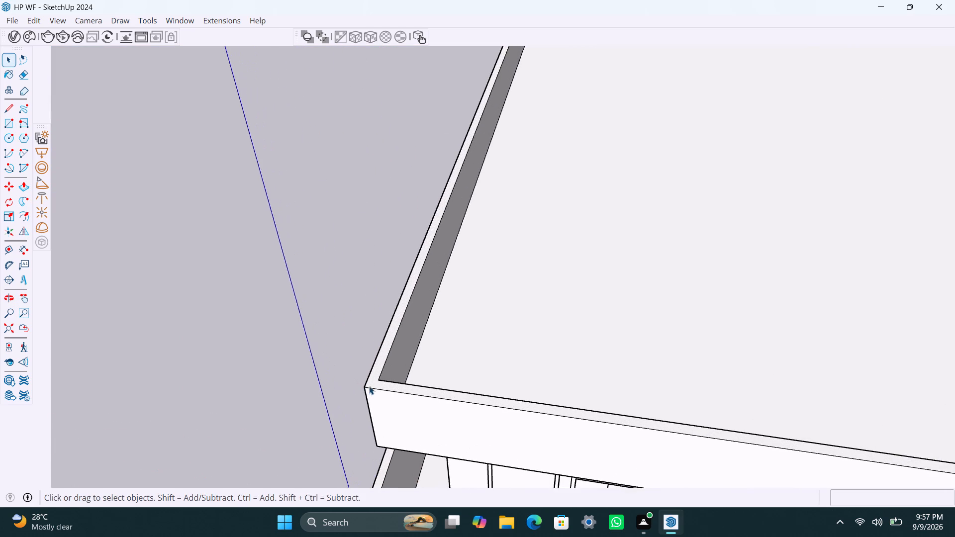
pyautogui.scroll(1, 369, 386)
pyautogui.click(371, 381)
pyautogui.tripleClick(372, 378)
pyautogui.doubleClick(374, 376)
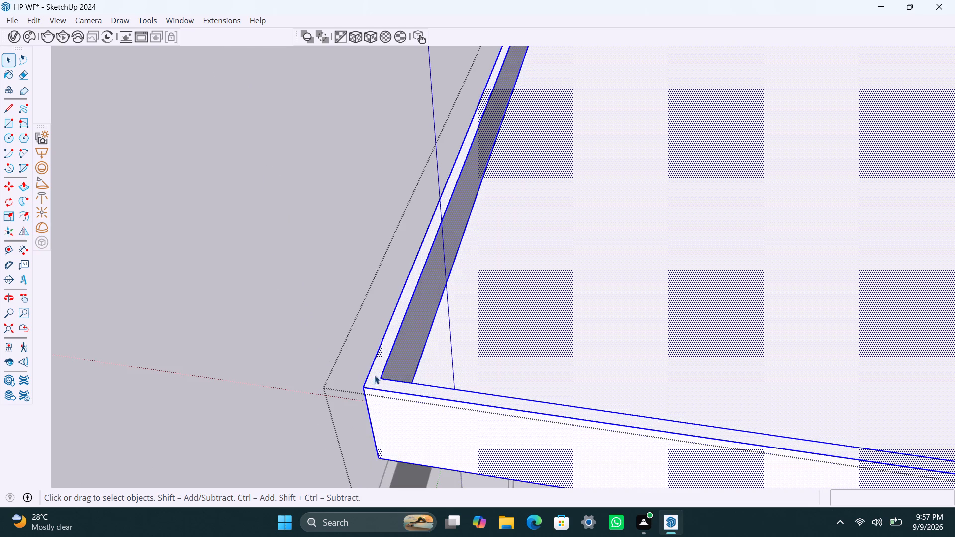
# Draw a 4 1/2" line across the left parapet's top, from the front inner corner to the outer edge.
pyautogui.scroll(3, 376, 375)
pyautogui.click(379, 376)
pyautogui.press('l')
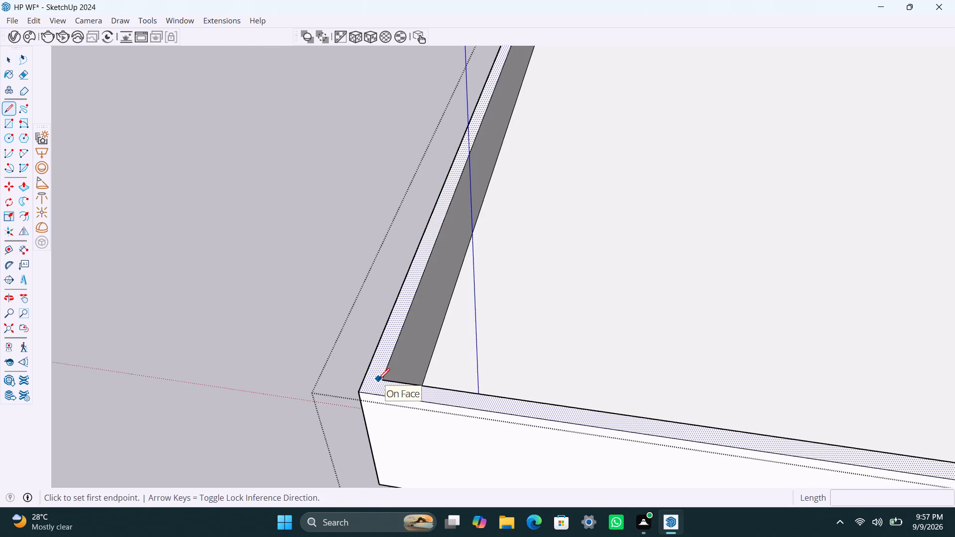
pyautogui.click(383, 379)
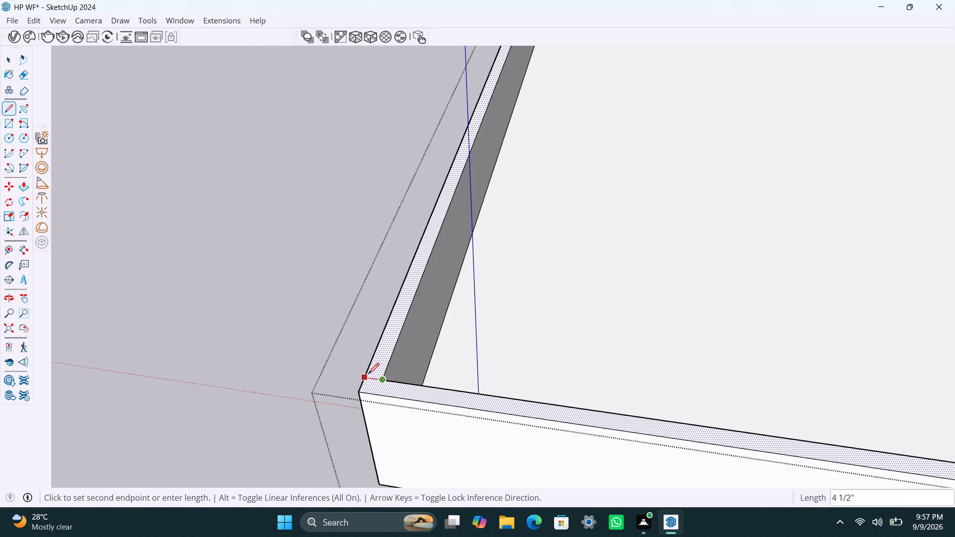
pyautogui.click(369, 374)
pyautogui.press('space')
# Copy the short dividing line 15' toward the back along the top of the left parapet.
pyautogui.scroll(-7, 381, 359)
pyautogui.keyDown('shift'); pyautogui.moveTo(383, 374); pyautogui.dragTo(372, 440, button='middle'); pyautogui.keyUp('shift')
pyautogui.scroll(3, 370, 429)
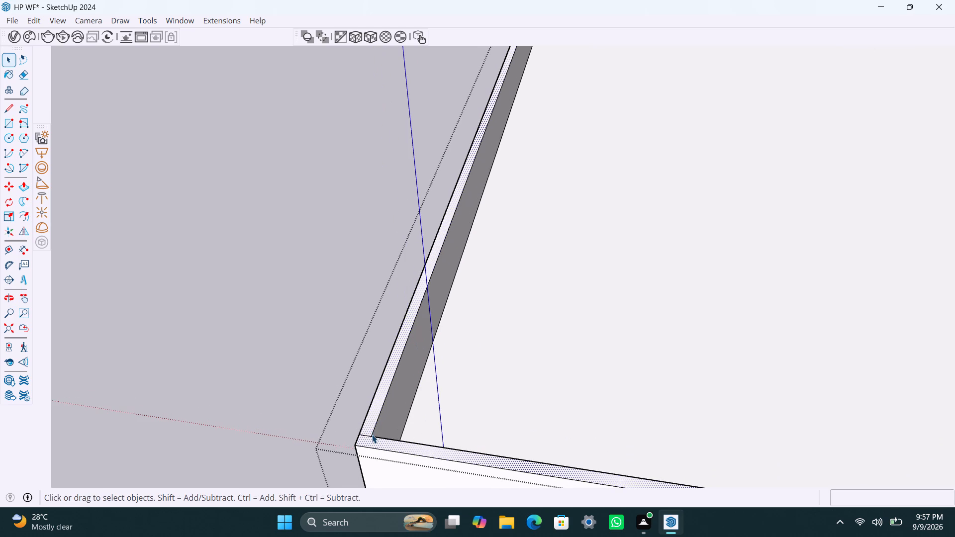
pyautogui.click(367, 434)
pyautogui.click(367, 434)
pyautogui.scroll(1, 367, 437)
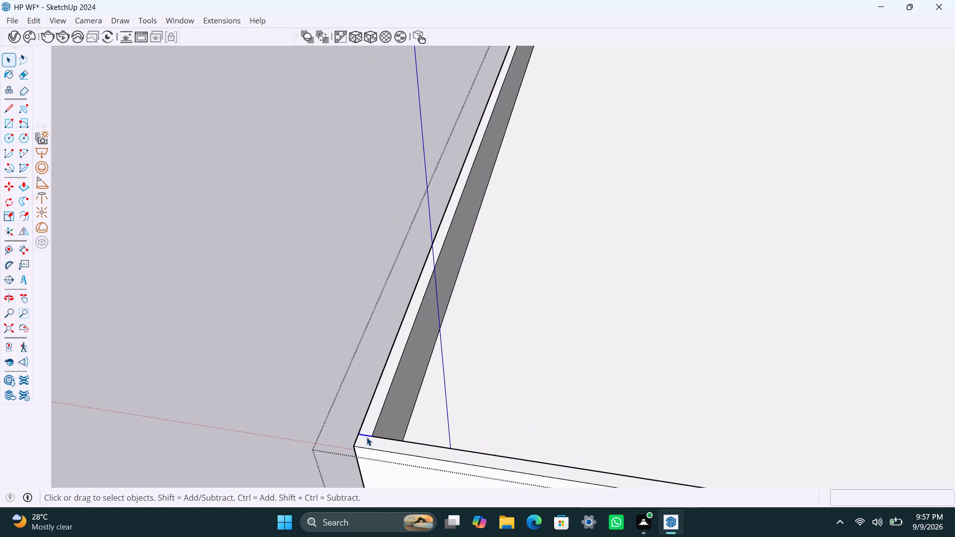
pyautogui.press('m')
pyautogui.click(377, 437)
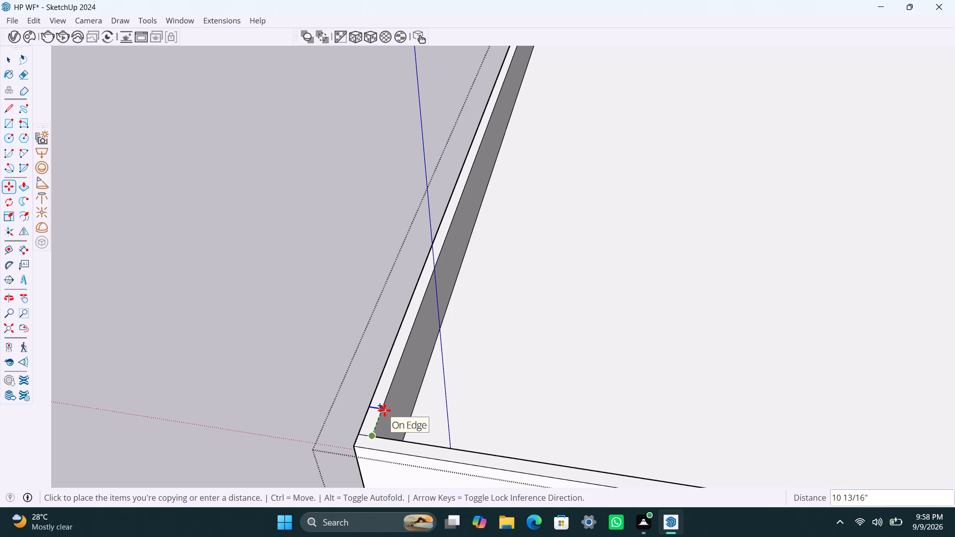
pyautogui.write("15'")
pyautogui.press('Return')
pyautogui.press('space')
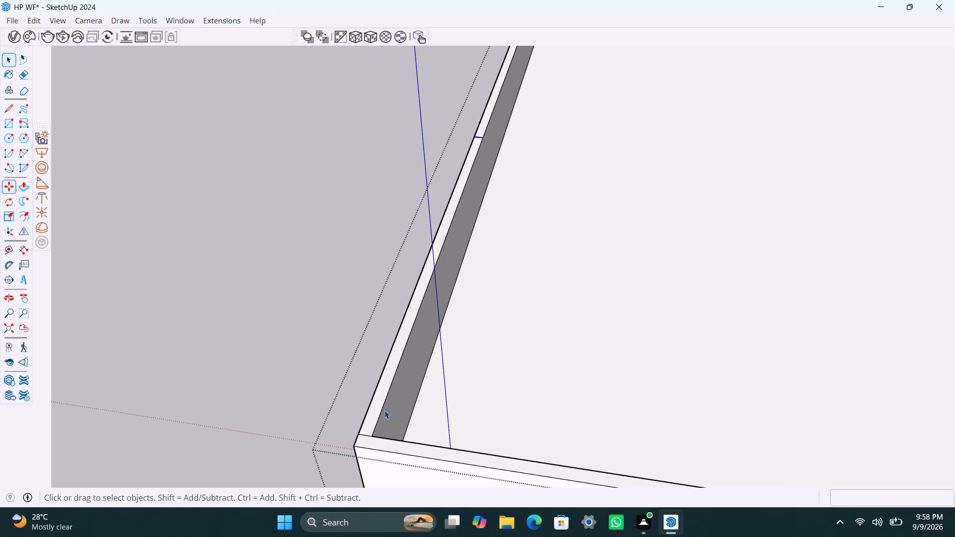
# Push/Pull the marked 15' strip on the left parapet's top up 7'.
pyautogui.click(392, 365)
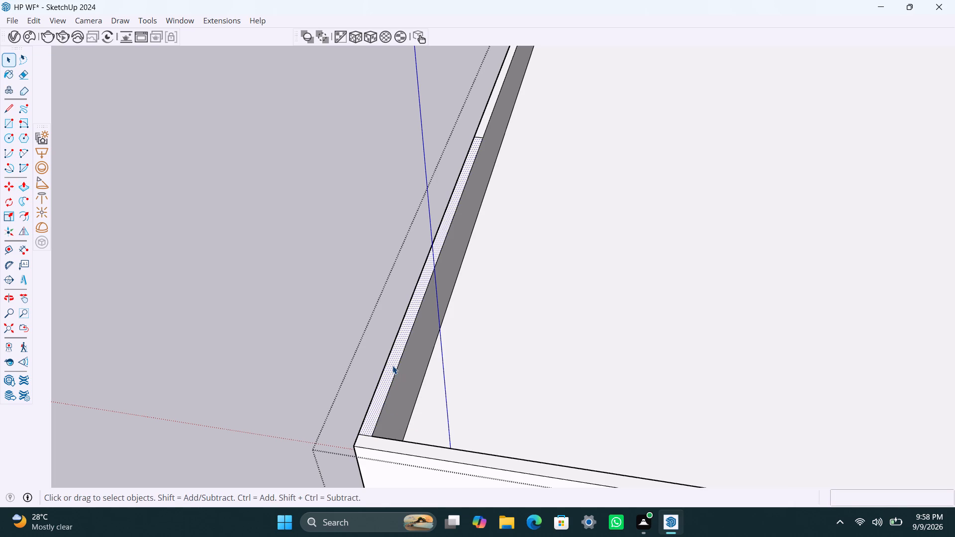
pyautogui.press('p')
pyautogui.click(392, 365)
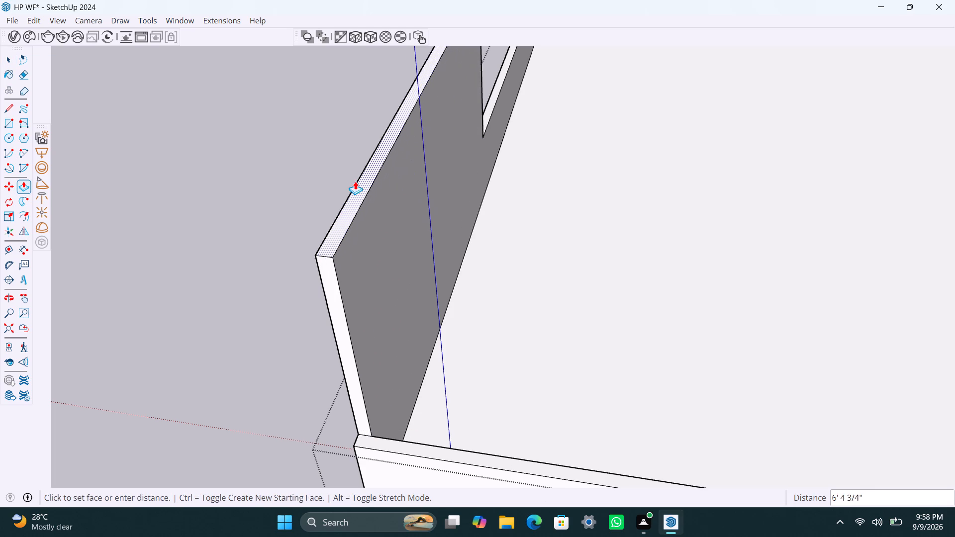
pyautogui.scroll(-10, 352, 201)
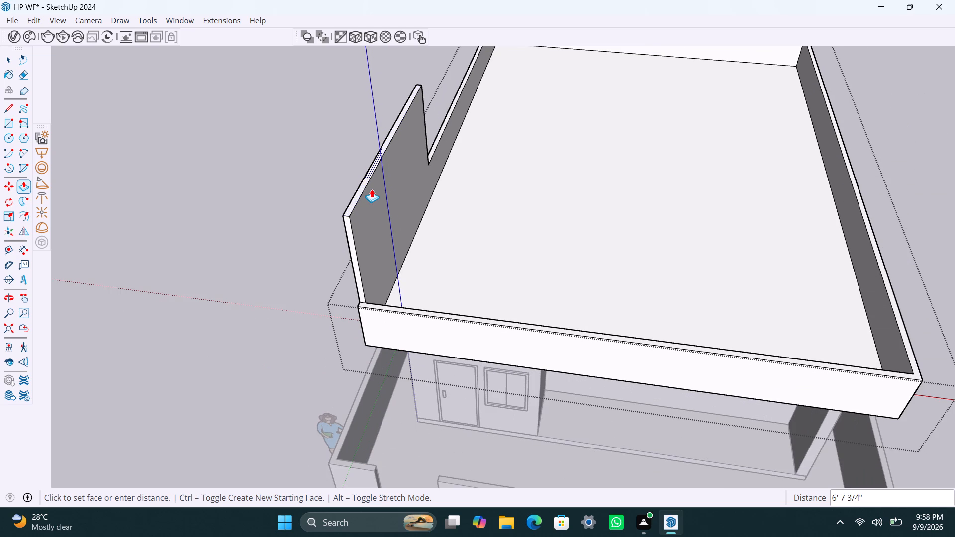
pyautogui.press('7')
pyautogui.press("'")
pyautogui.press('Return')
pyautogui.press('space')
# Examine the raised side wall and the roof from the front and the right side.
pyautogui.scroll(-5, 442, 298)
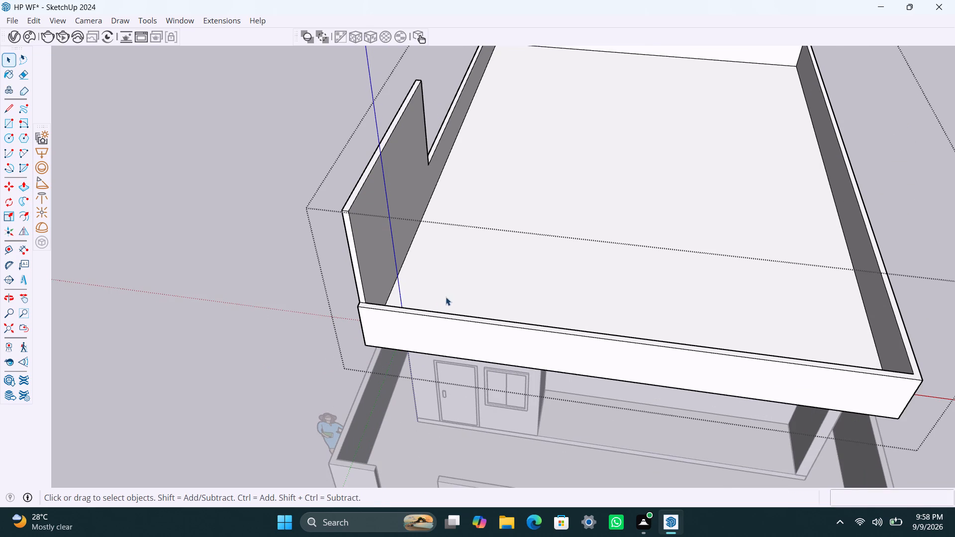
pyautogui.moveTo(459, 249); pyautogui.dragTo(486, 157, button='middle')
pyautogui.scroll(2, 425, 248)
pyautogui.moveTo(488, 223); pyautogui.dragTo(442, 282, button='middle')
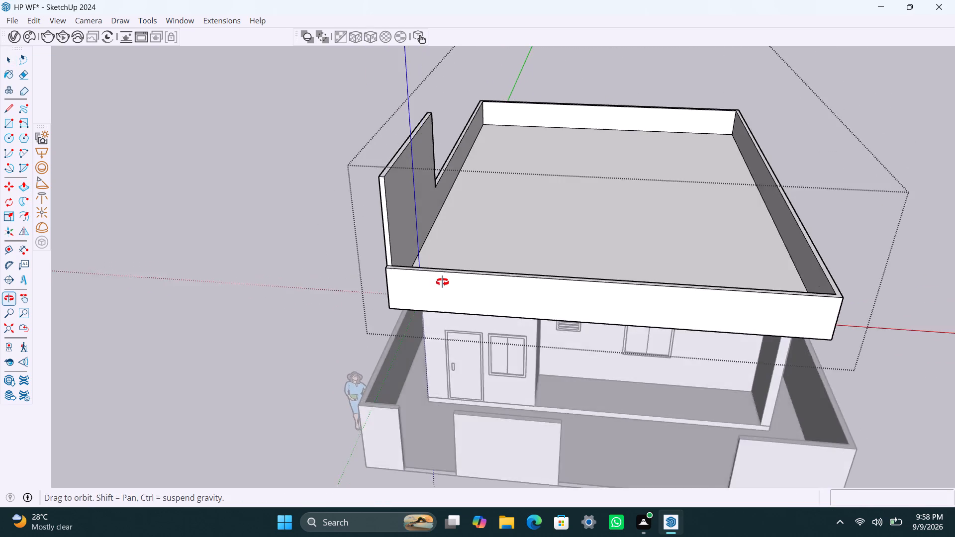
pyautogui.moveTo(442, 282); pyautogui.dragTo(431, 285, button='middle')
pyautogui.scroll(6, 362, 274)
pyautogui.click(364, 265)
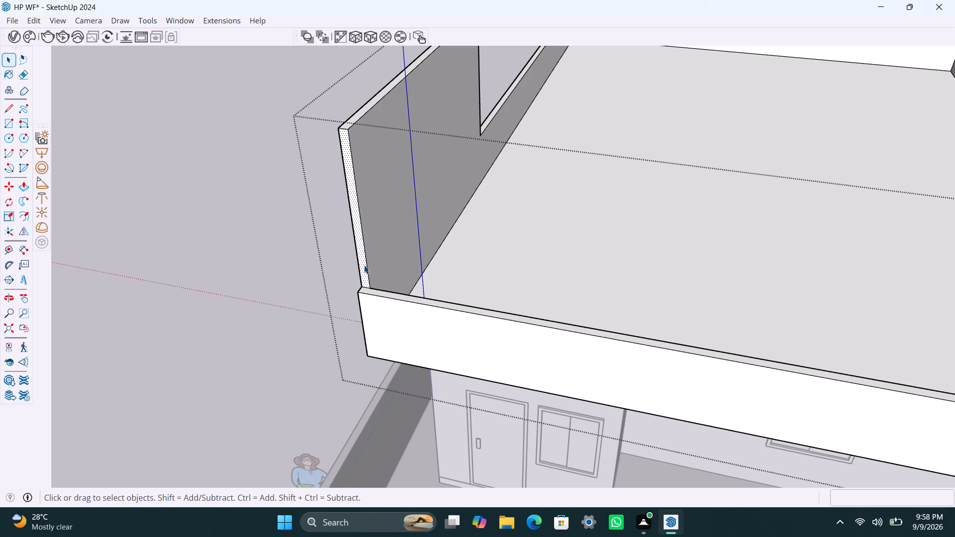
pyautogui.scroll(-3, 399, 191)
pyautogui.moveTo(530, 205); pyautogui.dragTo(347, 239, button='middle')
pyautogui.scroll(-5, 506, 233)
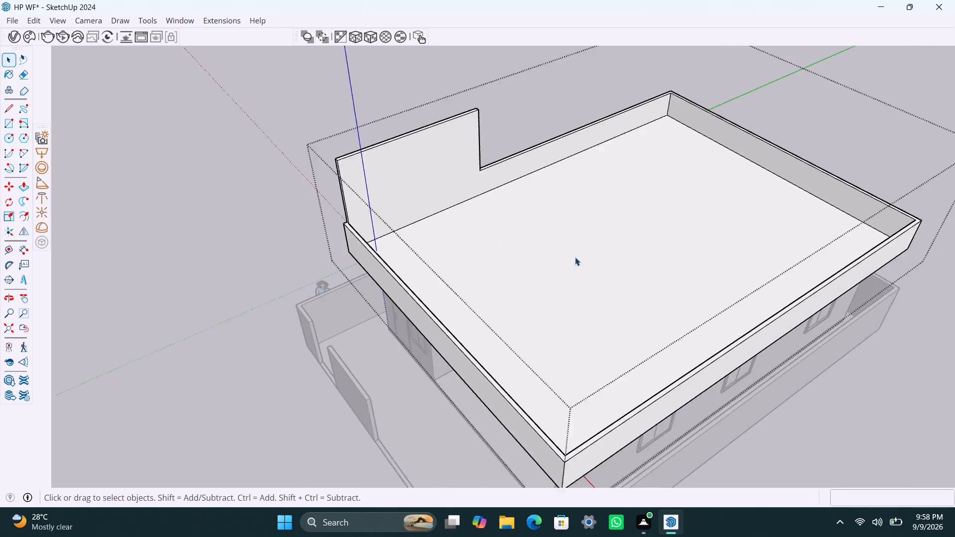
pyautogui.moveTo(577, 263); pyautogui.dragTo(832, 276, button='middle')
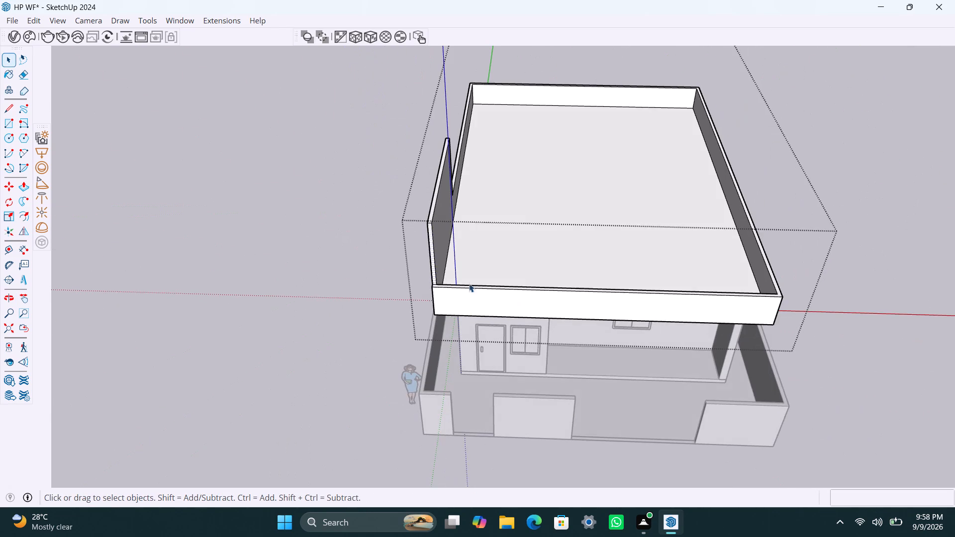
# Push/Pull the top face of the raised left wall up another 3'.
pyautogui.scroll(4, 439, 263)
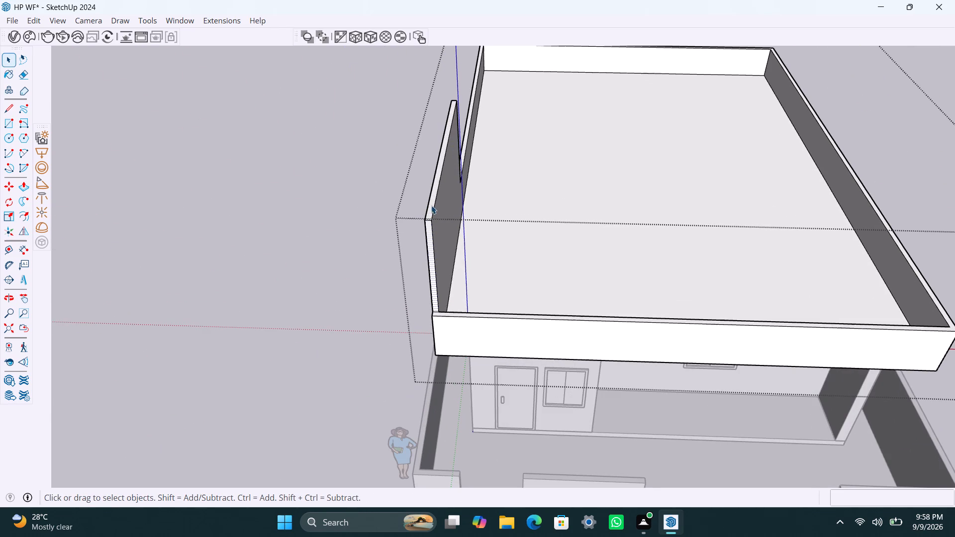
pyautogui.scroll(3, 429, 206)
pyautogui.click(437, 192)
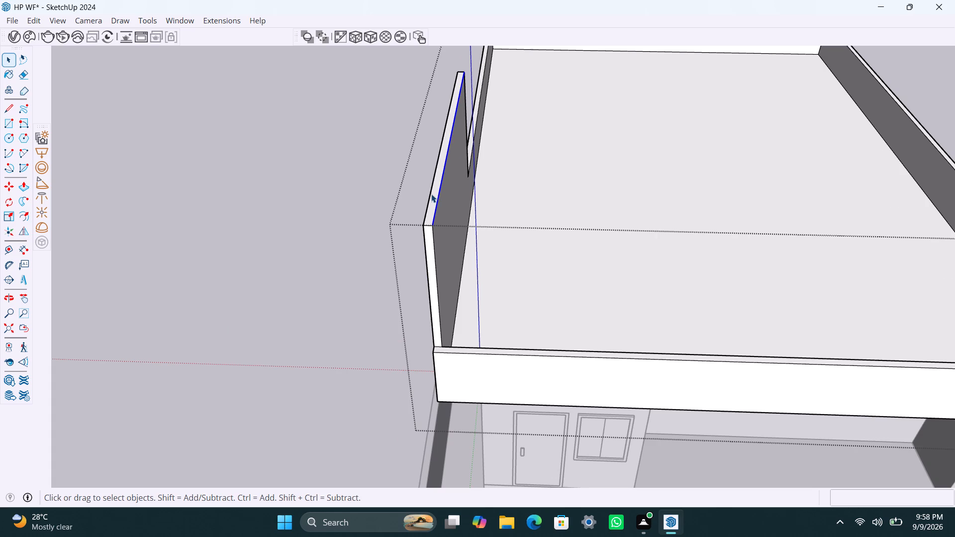
pyautogui.click(436, 192)
pyautogui.press('p')
pyautogui.click(436, 193)
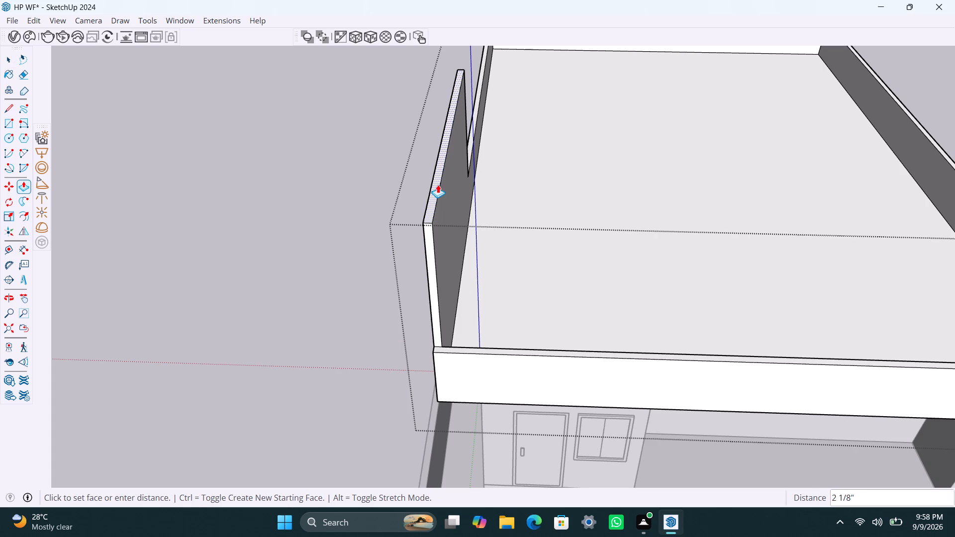
pyautogui.write("3'")
pyautogui.press('Return')
pyautogui.press('space')
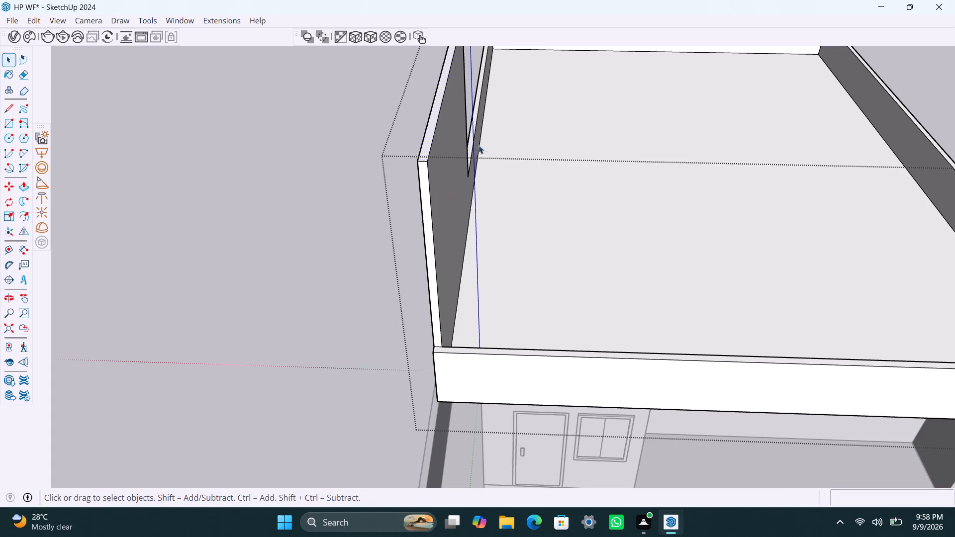
# Copy the raised wall's top inner edge 4.5" down its inner face.
pyautogui.scroll(-4, 485, 243)
pyautogui.moveTo(633, 243); pyautogui.dragTo(315, 264, button='middle')
pyautogui.scroll(4, 394, 139)
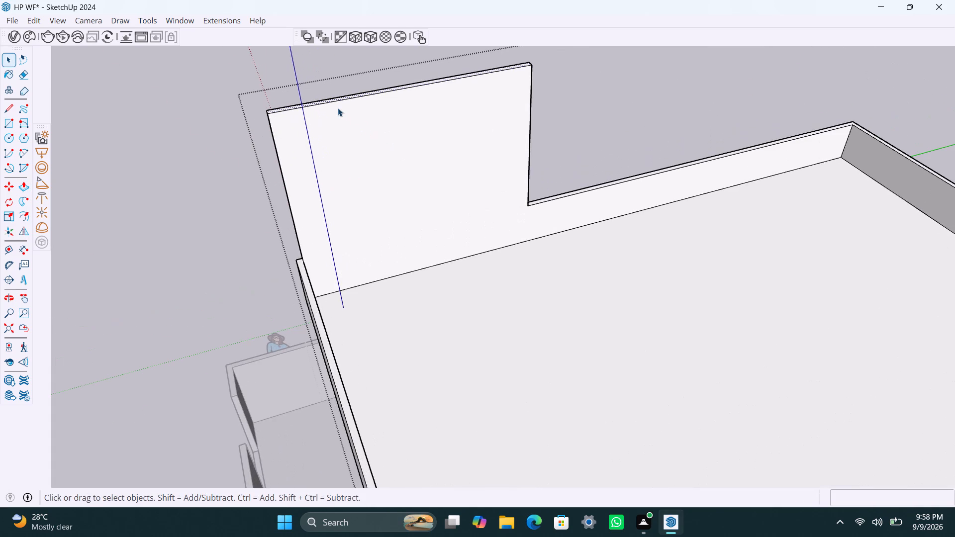
pyautogui.click(325, 104)
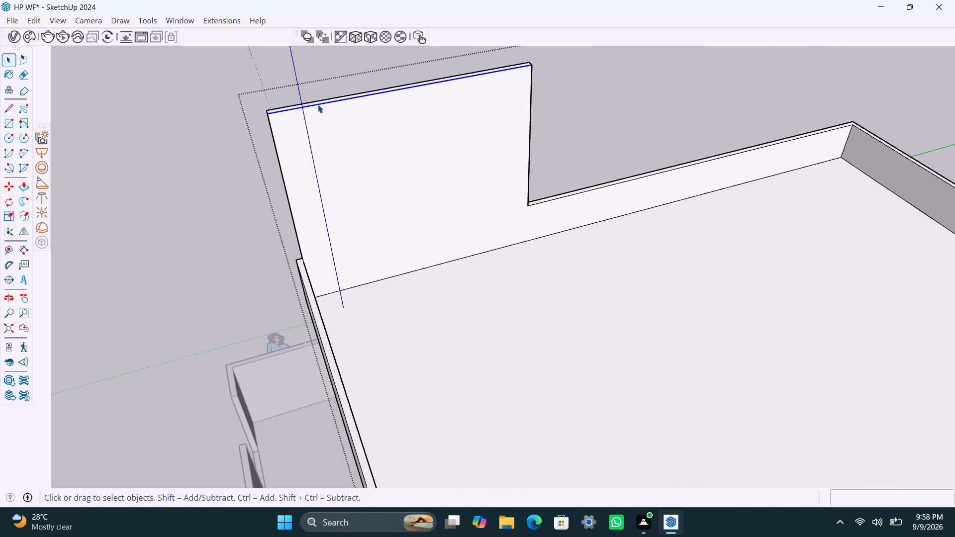
pyautogui.press('m')
pyautogui.click(270, 114)
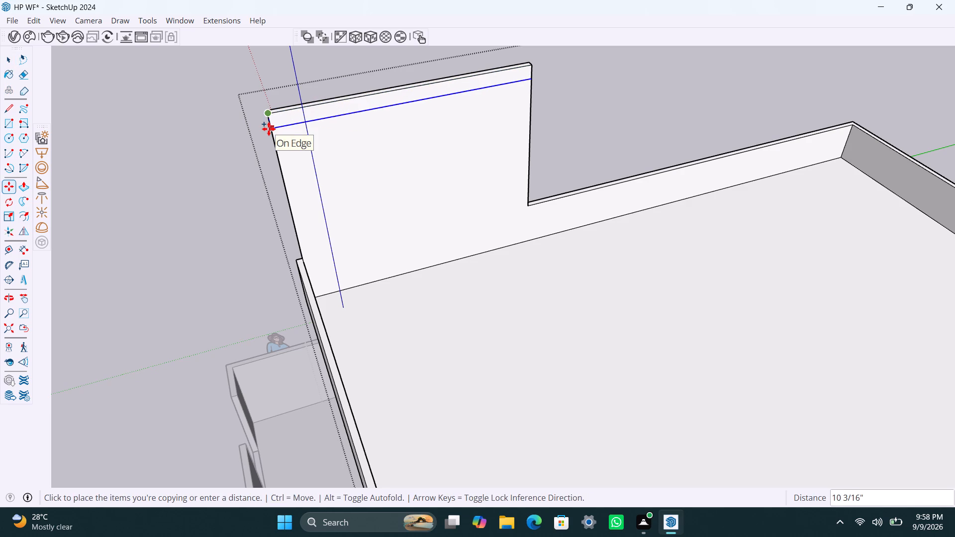
pyautogui.press('4')
pyautogui.write('.5"')
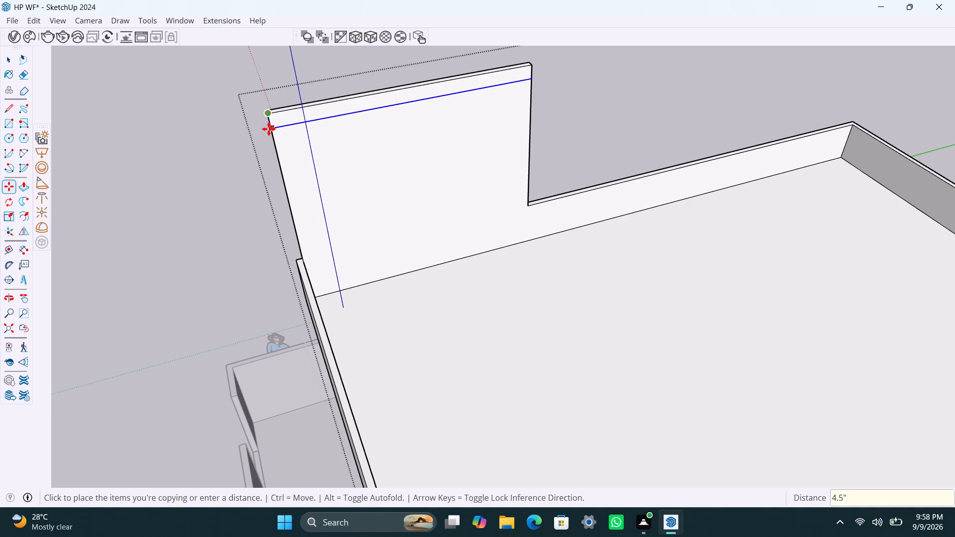
pyautogui.press('Return')
pyautogui.press('space')
# Push/Pull the 4.5" strip along the raised wall's top inner edge outward 15' over the roof.
pyautogui.scroll(2, 374, 108)
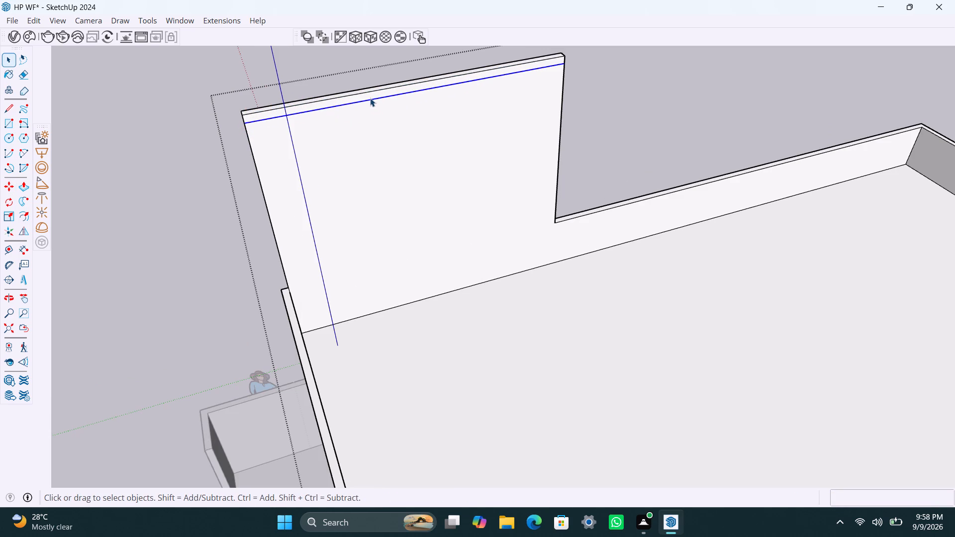
pyautogui.click(370, 98)
pyautogui.click(368, 96)
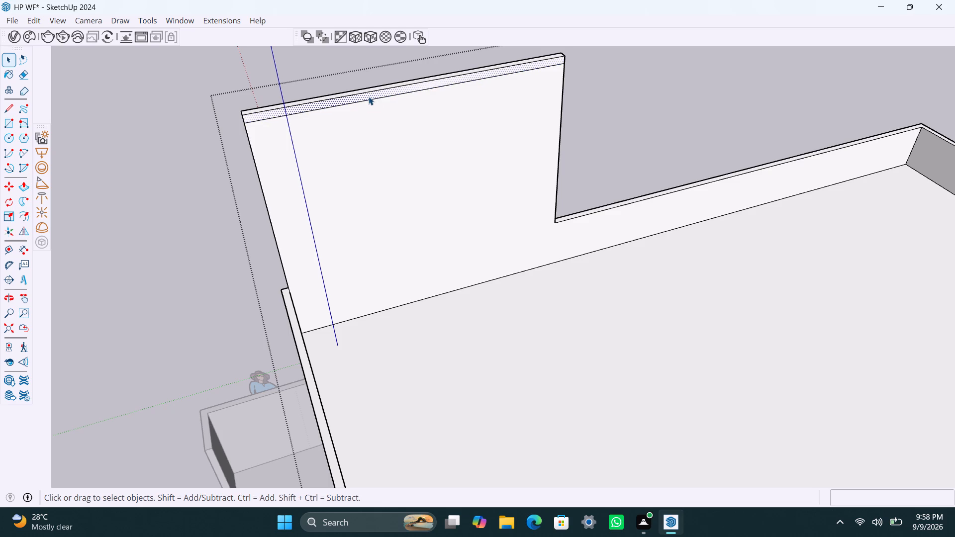
pyautogui.press('p')
pyautogui.click(369, 96)
pyautogui.scroll(-2, 445, 220)
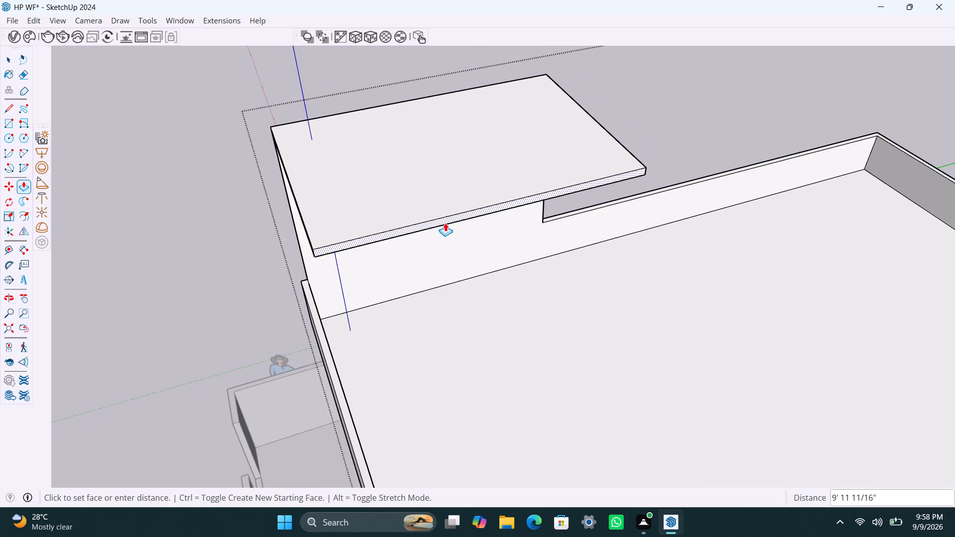
pyautogui.moveTo(454, 223); pyautogui.dragTo(757, 220, button='middle')
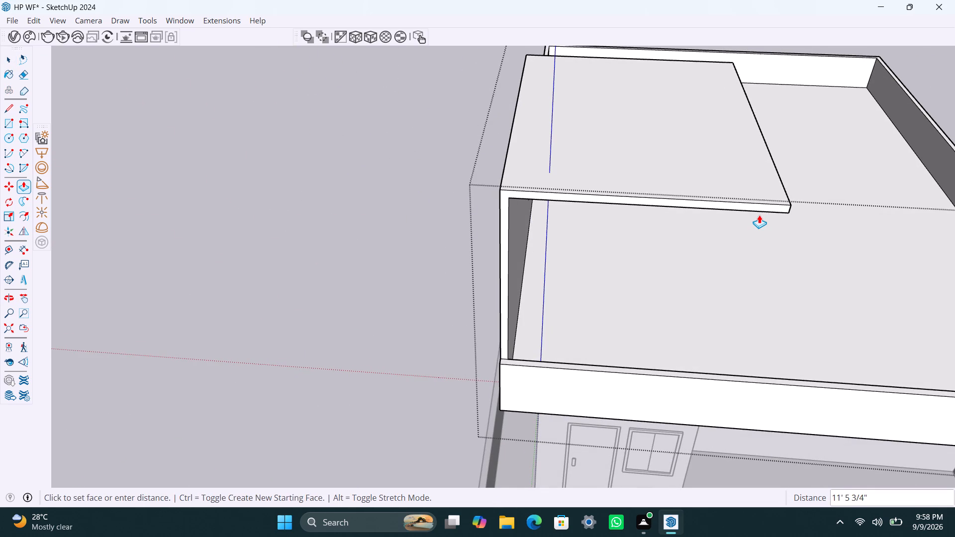
pyautogui.press('1')
pyautogui.write("5'")
pyautogui.press('Return')
pyautogui.press('space')
# Examine the overhanging slab and the roof from above, the front and the right side.
pyautogui.scroll(-11, 742, 234)
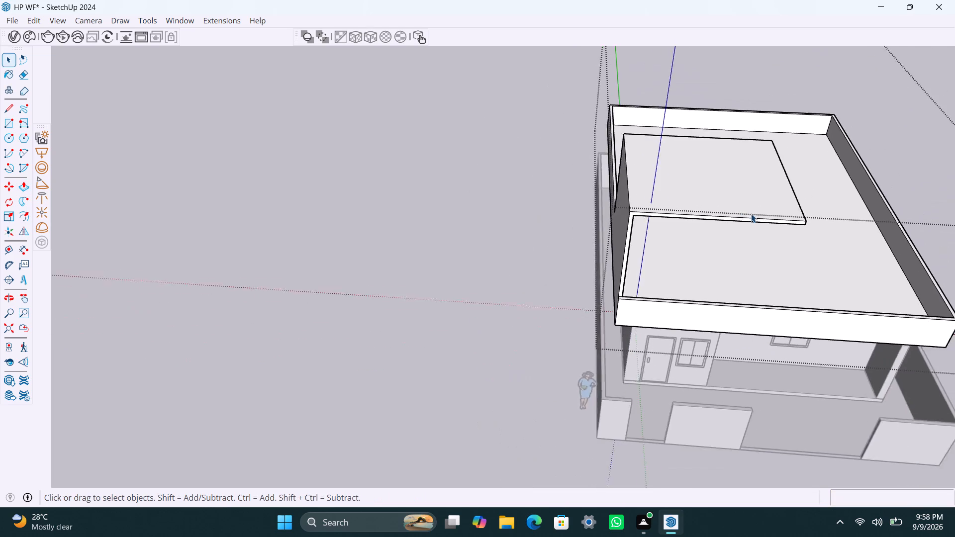
pyautogui.moveTo(767, 249); pyautogui.dragTo(697, 169, button='middle')
pyautogui.scroll(2, 710, 174)
pyautogui.scroll(-4, 718, 168)
pyautogui.keyDown('shift'); pyautogui.moveTo(714, 179); pyautogui.dragTo(663, 303, button='middle'); pyautogui.keyUp('shift')
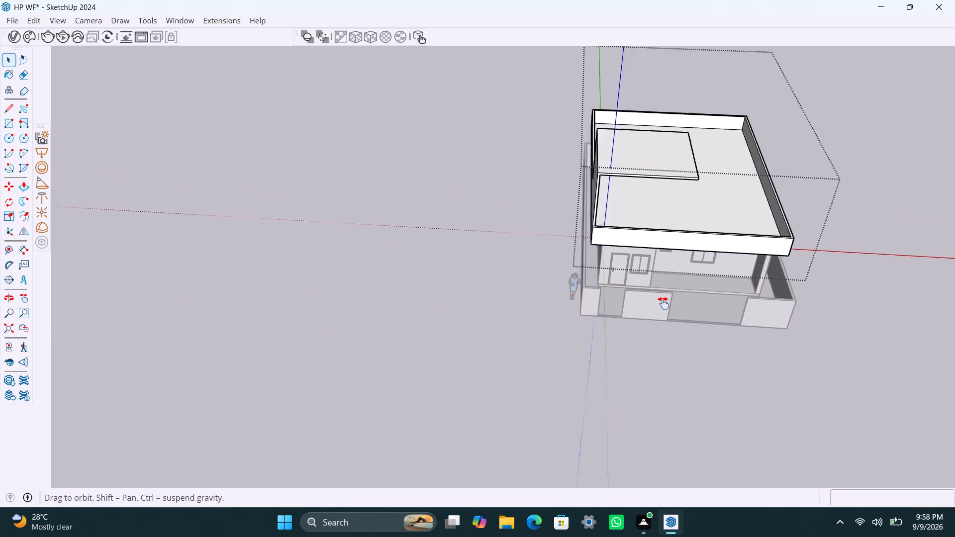
pyautogui.keyDown('shift'); pyautogui.moveTo(663, 303); pyautogui.dragTo(655, 314, button='middle'); pyautogui.keyUp('shift')
pyautogui.scroll(3, 650, 308)
pyautogui.moveTo(643, 294); pyautogui.dragTo(614, 237, button='middle')
pyautogui.scroll(4, 619, 245)
pyautogui.moveTo(656, 242); pyautogui.dragTo(601, 214, button='middle')
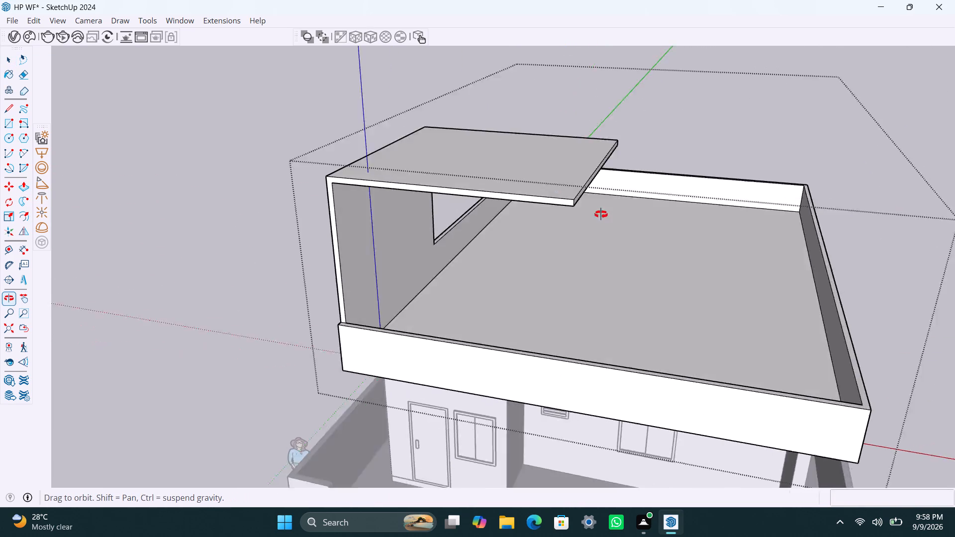
pyautogui.moveTo(601, 214); pyautogui.dragTo(323, 231, button='middle')
pyautogui.scroll(-4, 391, 220)
pyautogui.moveTo(361, 204); pyautogui.dragTo(366, 144, button='middle')
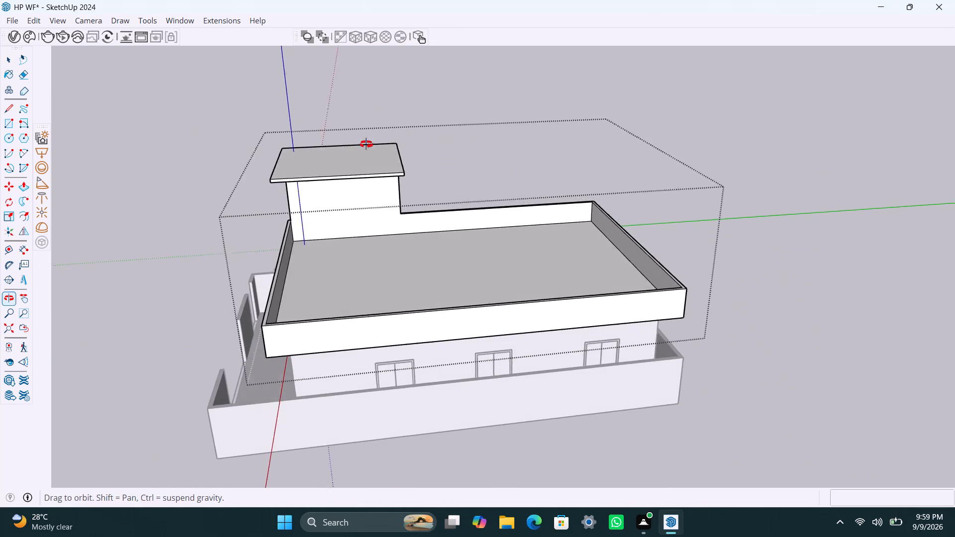
pyautogui.moveTo(366, 144); pyautogui.dragTo(366, 129, button='middle')
pyautogui.scroll(-3, 424, 169)
pyautogui.keyDown('shift'); pyautogui.moveTo(424, 187); pyautogui.dragTo(381, 343, button='middle'); pyautogui.keyUp('shift')
# Place two guides on the slab's underside, each 9" in from the edges meeting at its rear outer corner.
pyautogui.scroll(4, 377, 341)
pyautogui.moveTo(307, 380); pyautogui.dragTo(344, 234, button='middle')
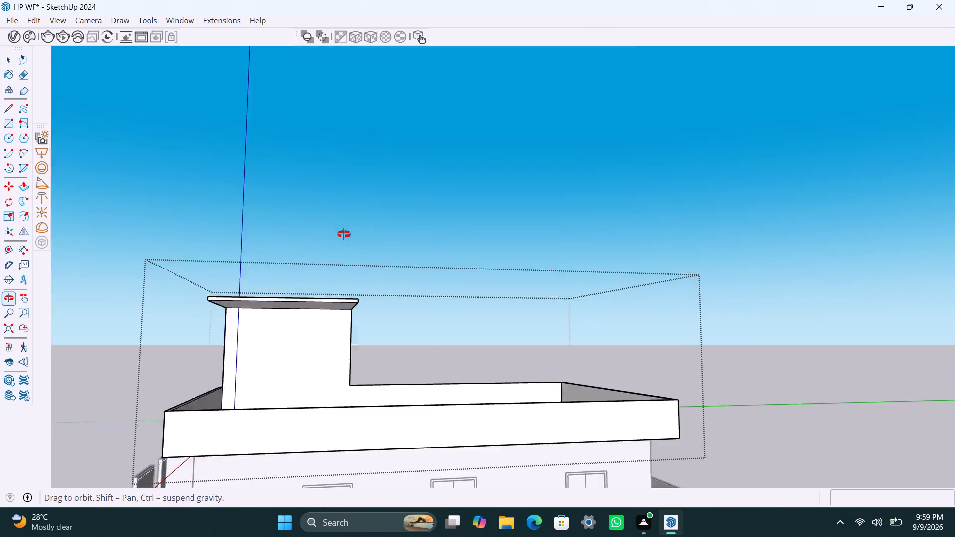
pyautogui.moveTo(344, 234); pyautogui.dragTo(344, 233, button='middle')
pyautogui.scroll(7, 333, 250)
pyautogui.moveTo(327, 271); pyautogui.dragTo(332, 303, button='middle')
pyautogui.scroll(9, 337, 284)
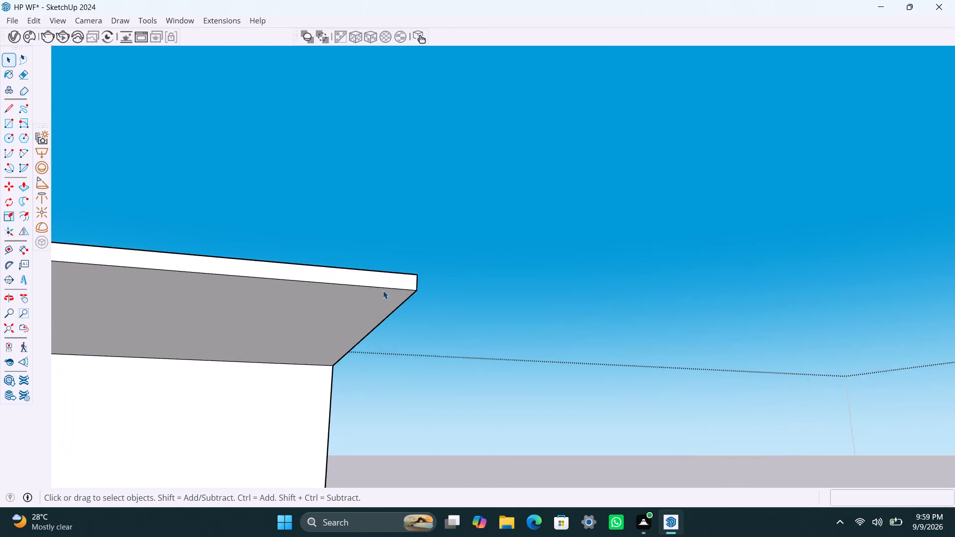
pyautogui.scroll(6, 383, 290)
pyautogui.moveTo(404, 294); pyautogui.dragTo(412, 263, button='middle')
pyautogui.scroll(7, 418, 280)
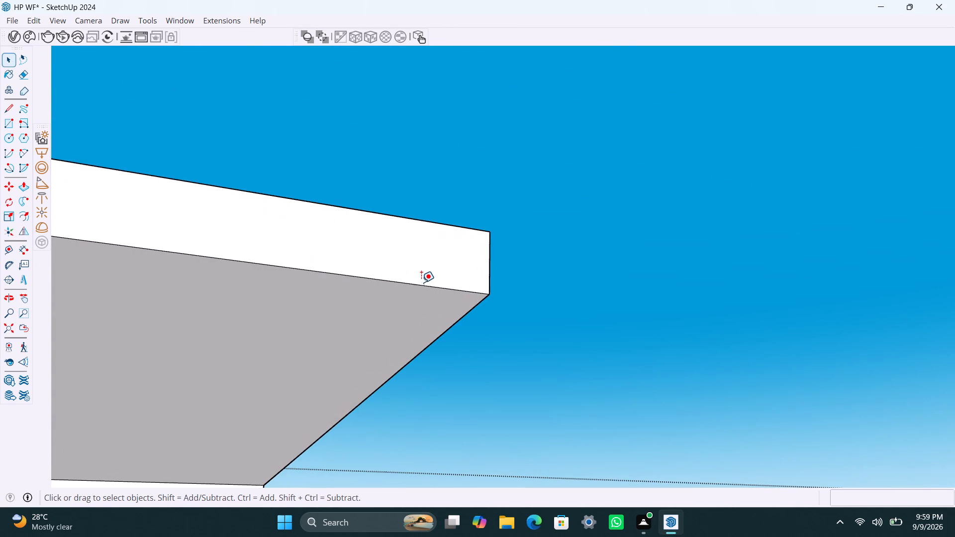
pyautogui.press('t')
pyautogui.moveTo(434, 286); pyautogui.dragTo(432, 307)
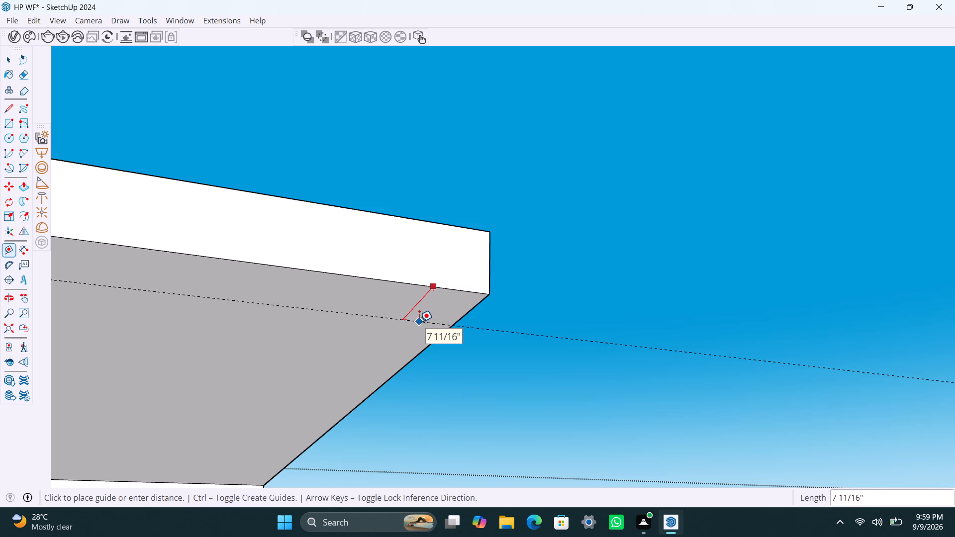
pyautogui.write('9"')
pyautogui.press('Return')
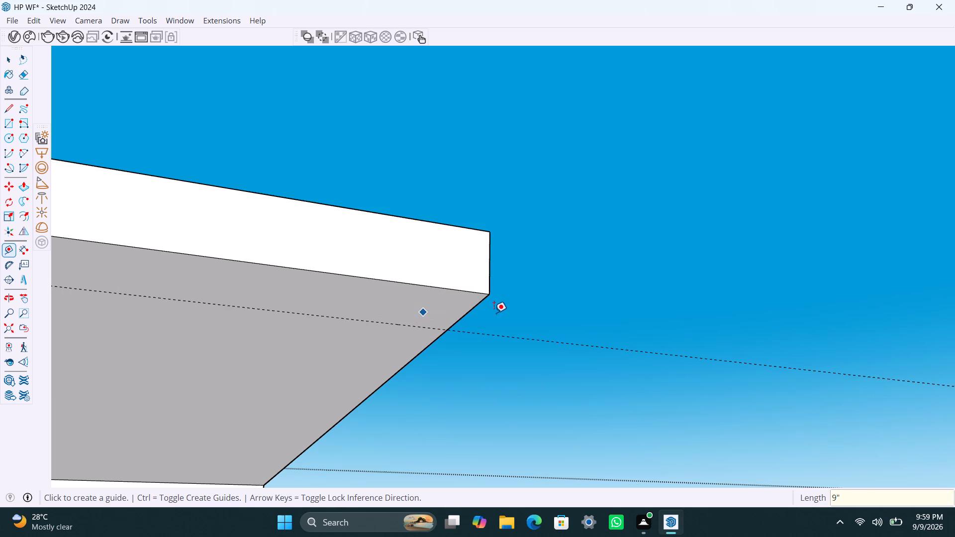
pyautogui.click(471, 314)
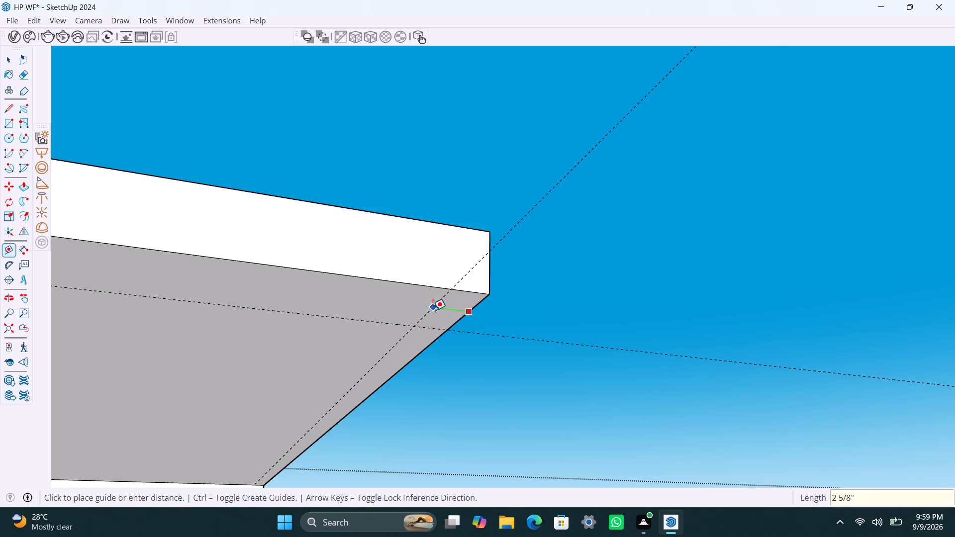
pyautogui.write('9"')
pyautogui.press('Return')
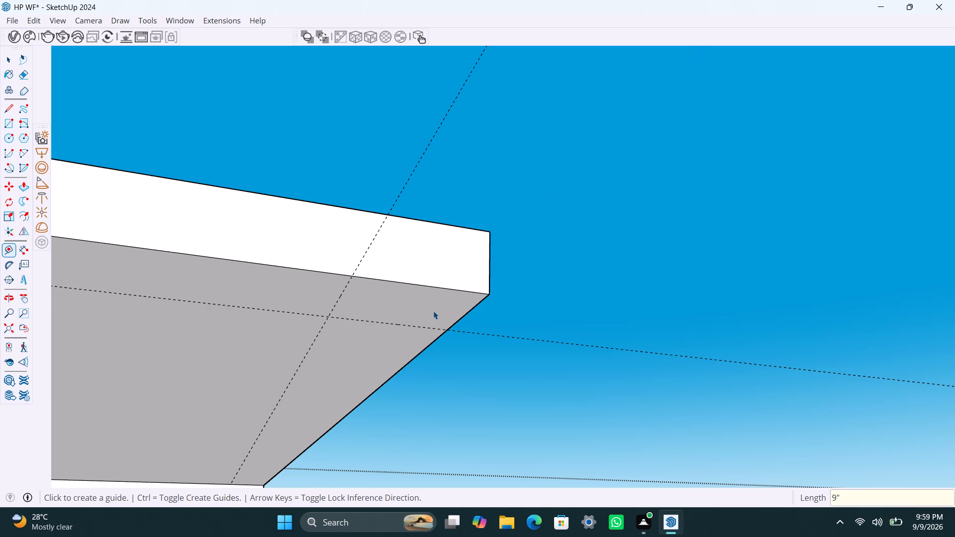
pyautogui.press('space')
# Draw a 9" by 9" square on the slab's underside between its rear outer corner and the guides.
pyautogui.press('r')
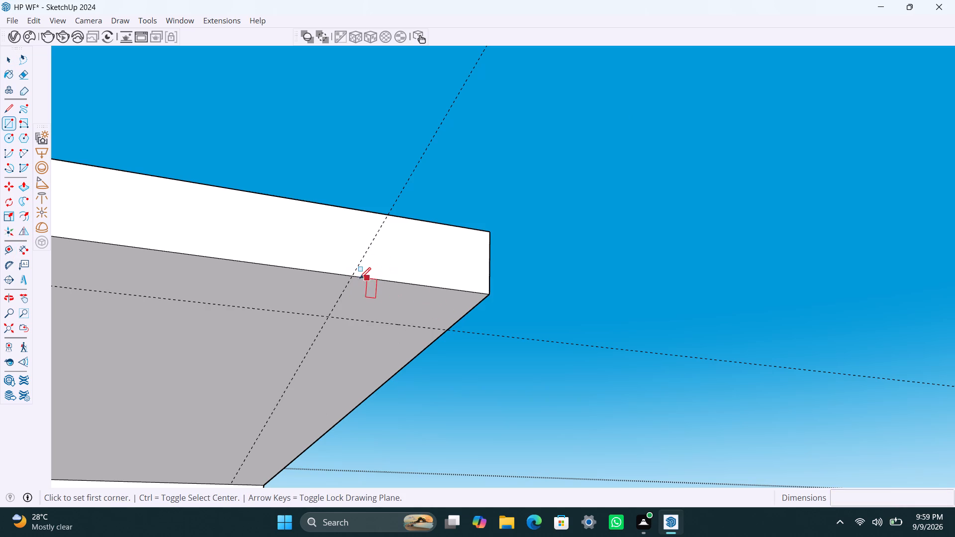
pyautogui.click(349, 278)
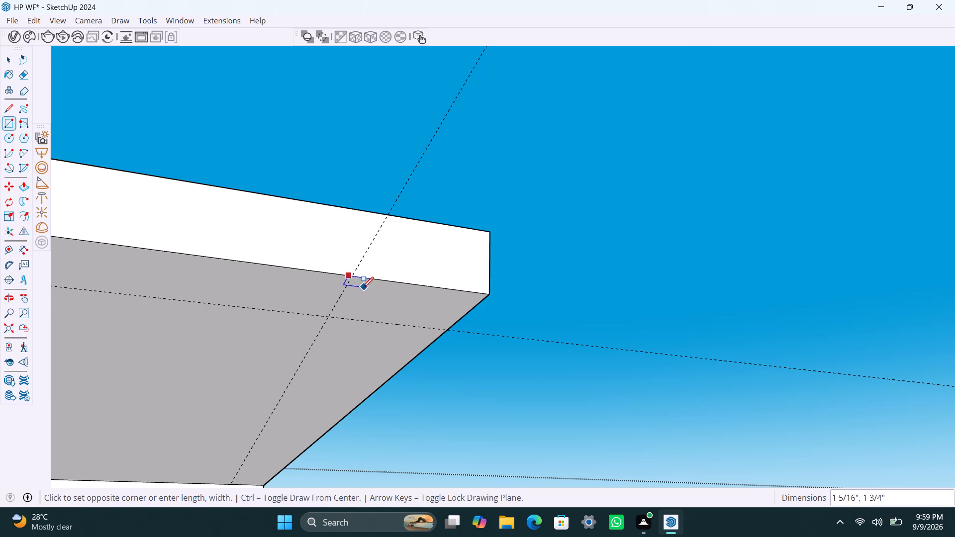
pyautogui.press('Escape')
pyautogui.moveTo(353, 274); pyautogui.dragTo(354, 283)
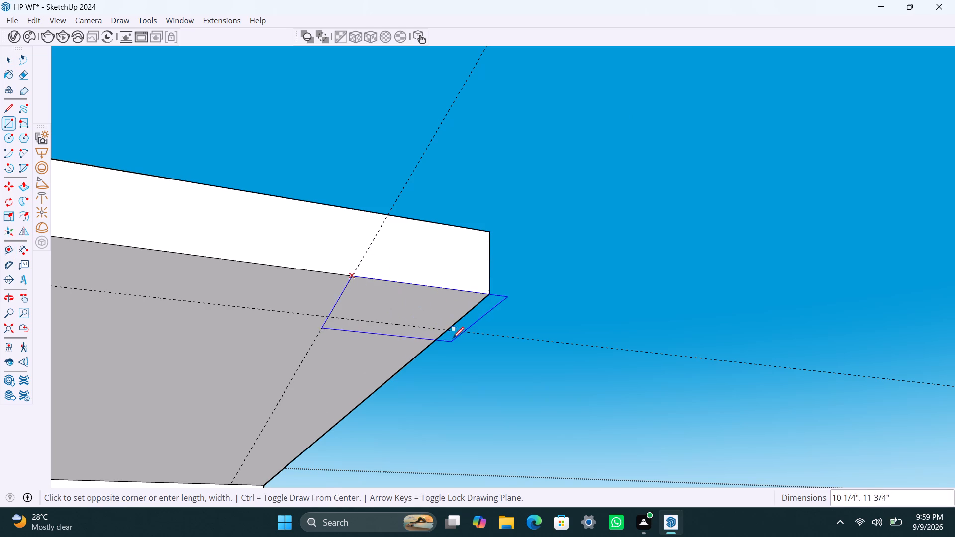
pyautogui.click(449, 327)
pyautogui.press('space')
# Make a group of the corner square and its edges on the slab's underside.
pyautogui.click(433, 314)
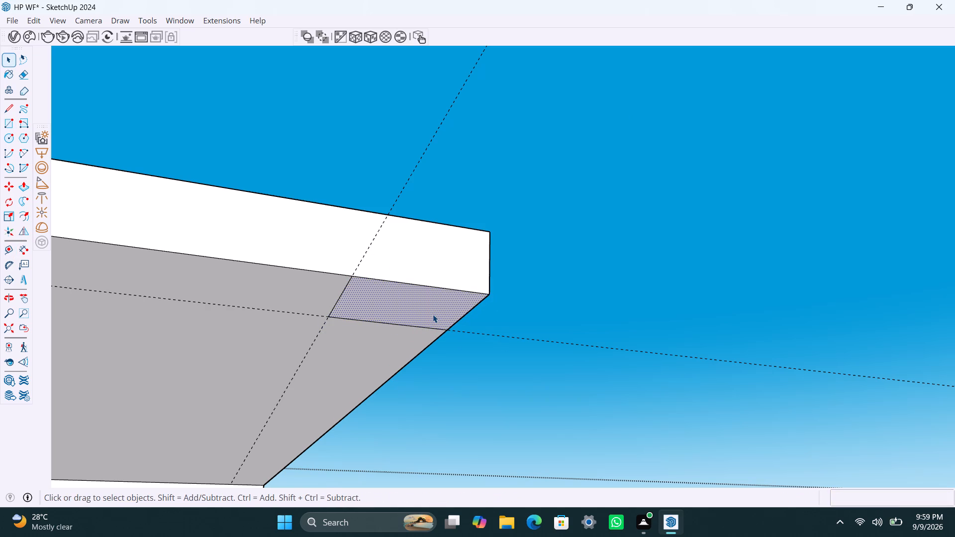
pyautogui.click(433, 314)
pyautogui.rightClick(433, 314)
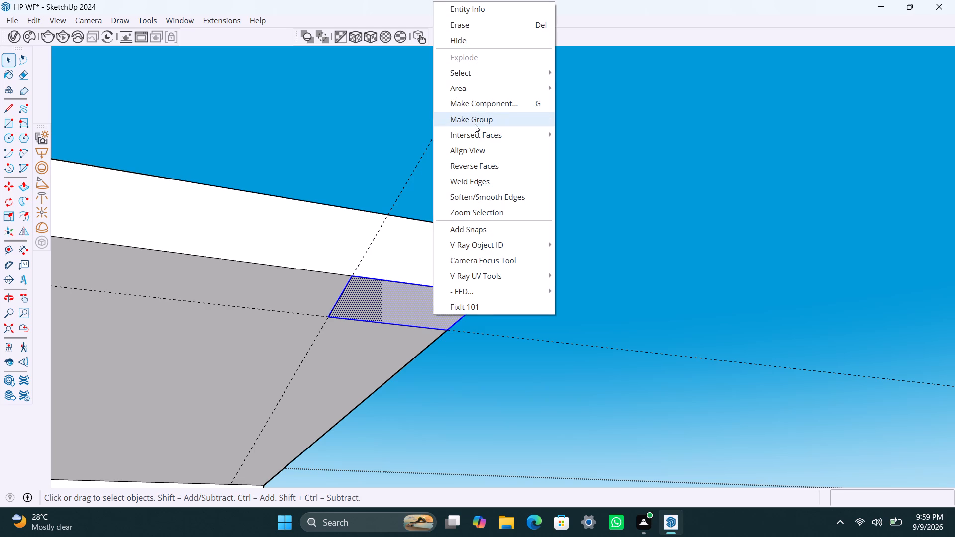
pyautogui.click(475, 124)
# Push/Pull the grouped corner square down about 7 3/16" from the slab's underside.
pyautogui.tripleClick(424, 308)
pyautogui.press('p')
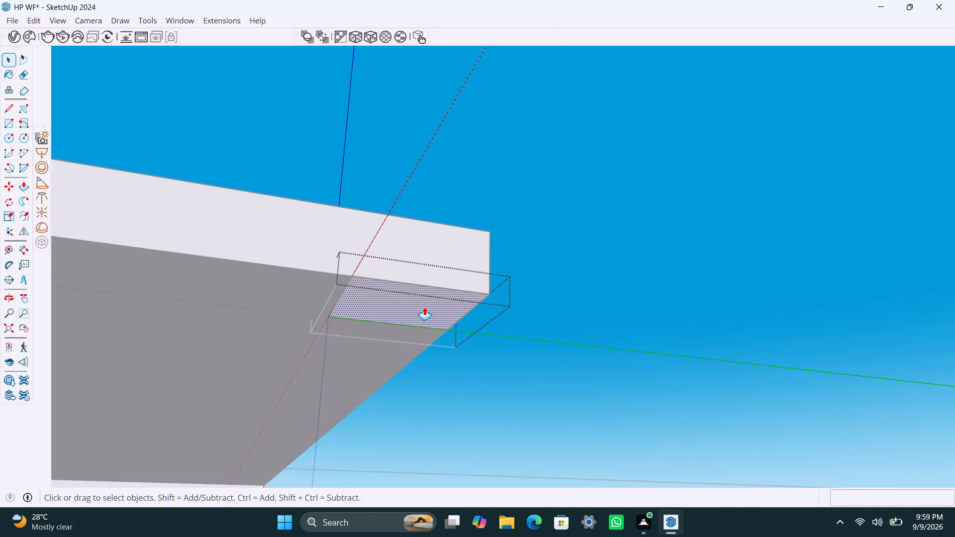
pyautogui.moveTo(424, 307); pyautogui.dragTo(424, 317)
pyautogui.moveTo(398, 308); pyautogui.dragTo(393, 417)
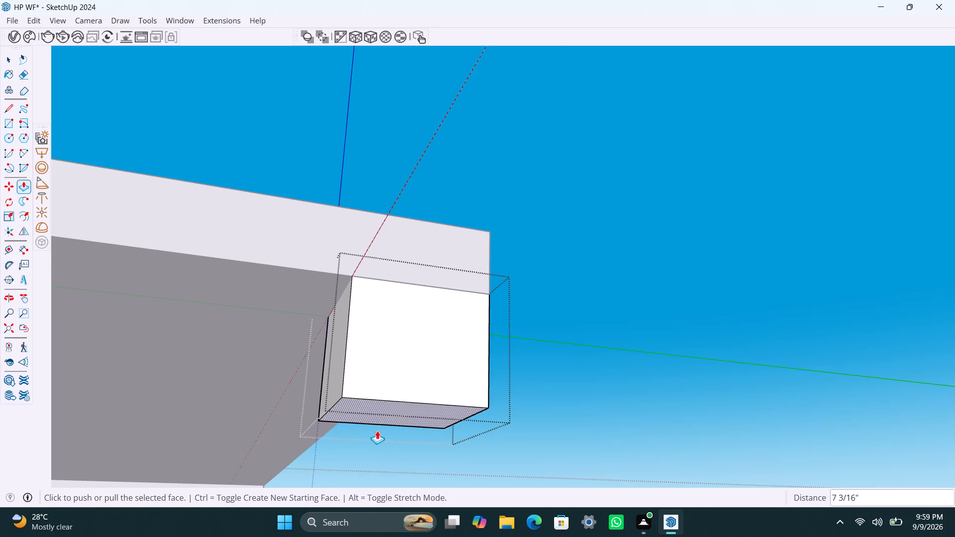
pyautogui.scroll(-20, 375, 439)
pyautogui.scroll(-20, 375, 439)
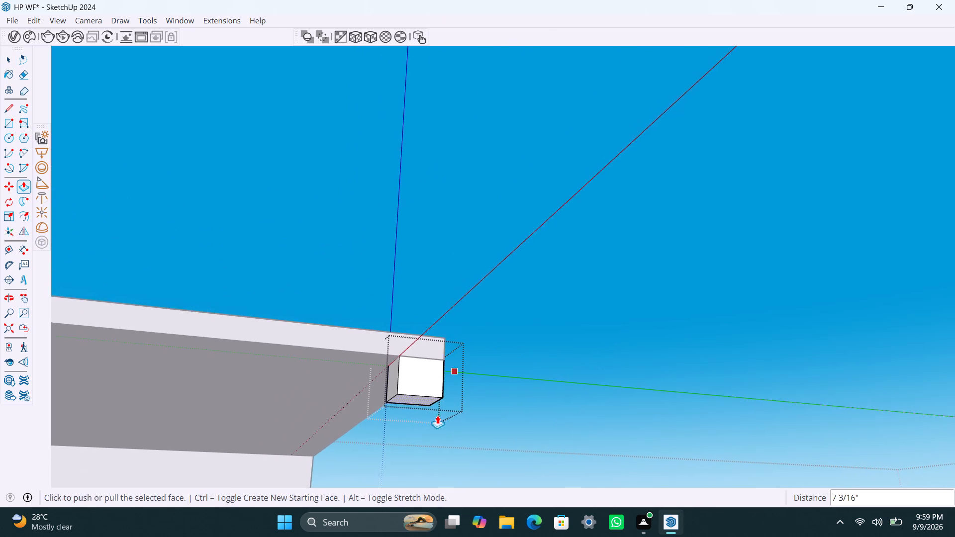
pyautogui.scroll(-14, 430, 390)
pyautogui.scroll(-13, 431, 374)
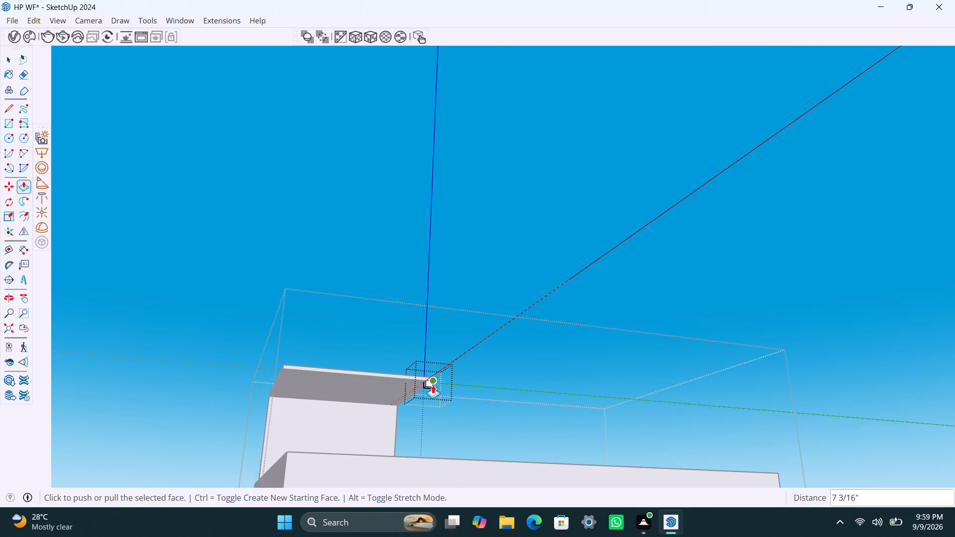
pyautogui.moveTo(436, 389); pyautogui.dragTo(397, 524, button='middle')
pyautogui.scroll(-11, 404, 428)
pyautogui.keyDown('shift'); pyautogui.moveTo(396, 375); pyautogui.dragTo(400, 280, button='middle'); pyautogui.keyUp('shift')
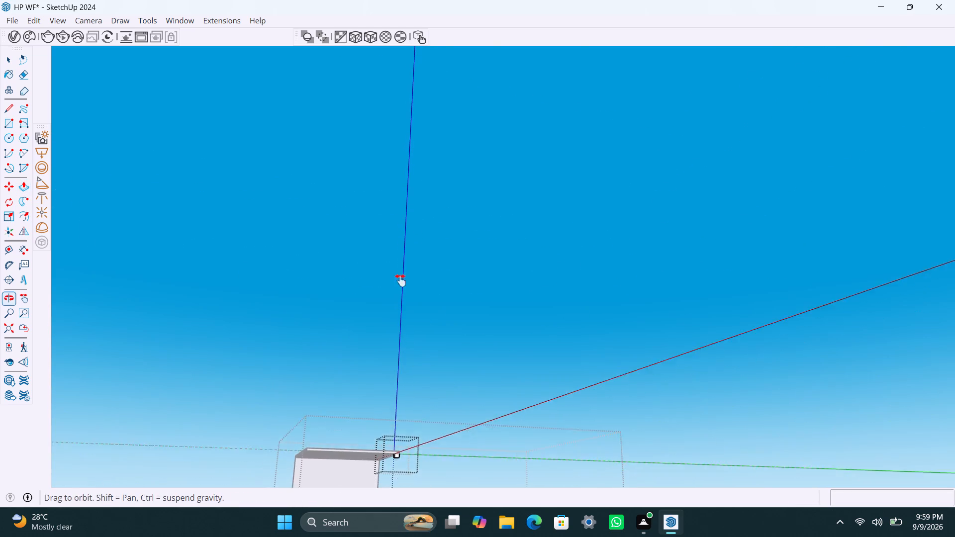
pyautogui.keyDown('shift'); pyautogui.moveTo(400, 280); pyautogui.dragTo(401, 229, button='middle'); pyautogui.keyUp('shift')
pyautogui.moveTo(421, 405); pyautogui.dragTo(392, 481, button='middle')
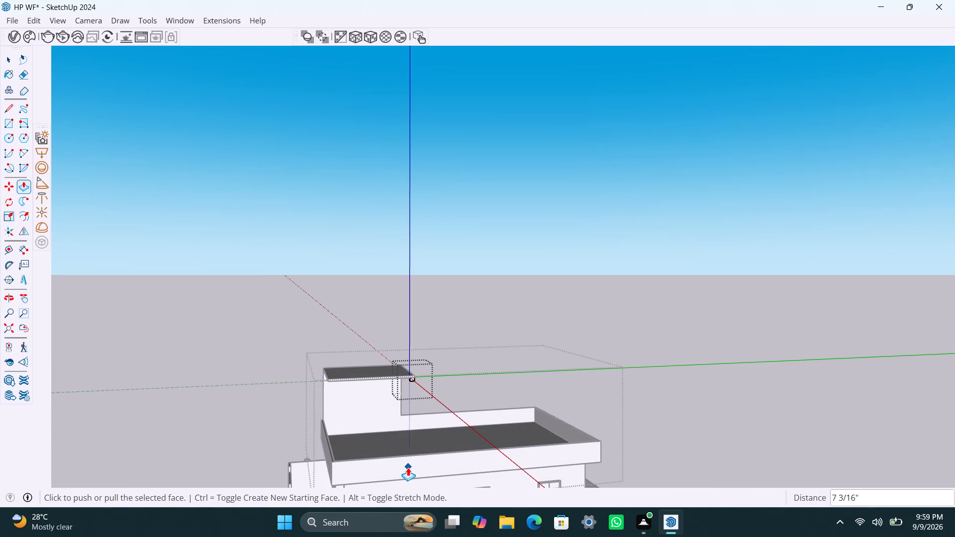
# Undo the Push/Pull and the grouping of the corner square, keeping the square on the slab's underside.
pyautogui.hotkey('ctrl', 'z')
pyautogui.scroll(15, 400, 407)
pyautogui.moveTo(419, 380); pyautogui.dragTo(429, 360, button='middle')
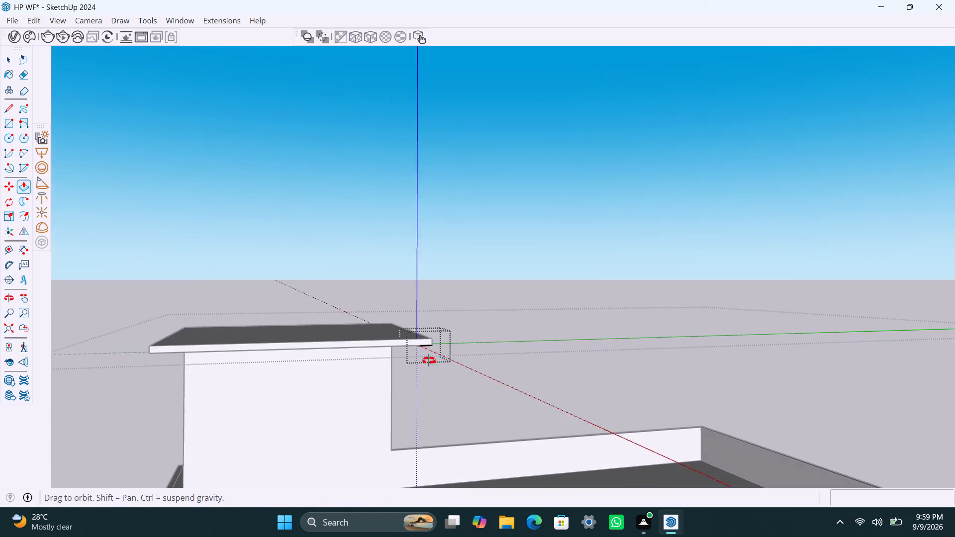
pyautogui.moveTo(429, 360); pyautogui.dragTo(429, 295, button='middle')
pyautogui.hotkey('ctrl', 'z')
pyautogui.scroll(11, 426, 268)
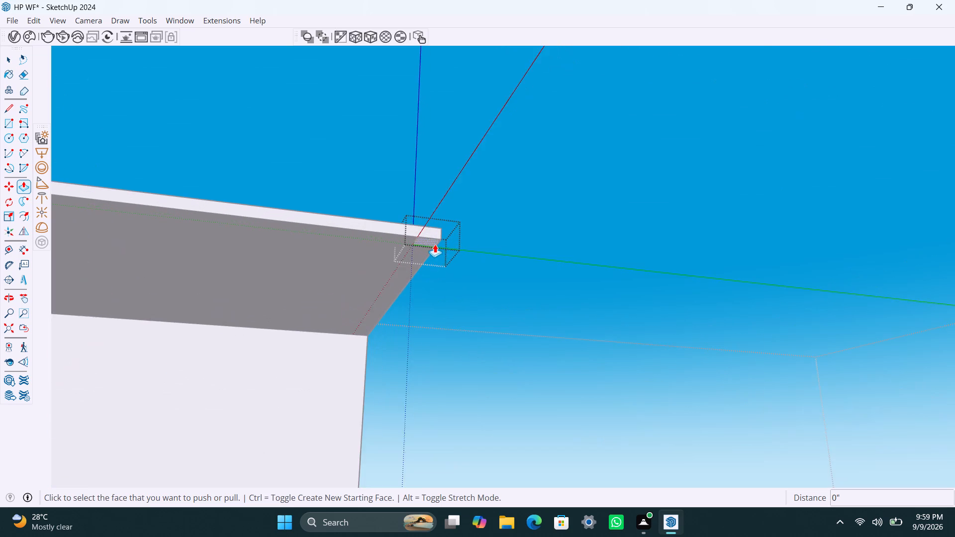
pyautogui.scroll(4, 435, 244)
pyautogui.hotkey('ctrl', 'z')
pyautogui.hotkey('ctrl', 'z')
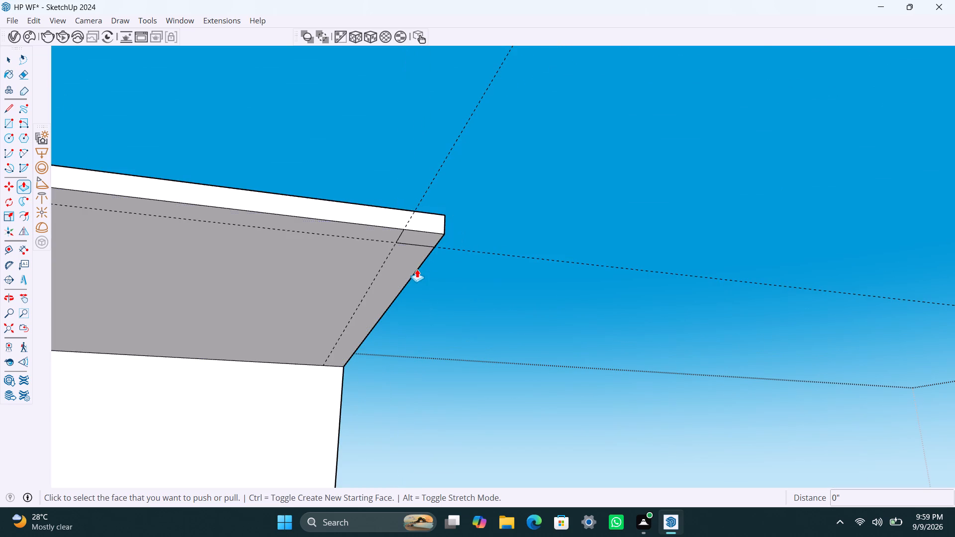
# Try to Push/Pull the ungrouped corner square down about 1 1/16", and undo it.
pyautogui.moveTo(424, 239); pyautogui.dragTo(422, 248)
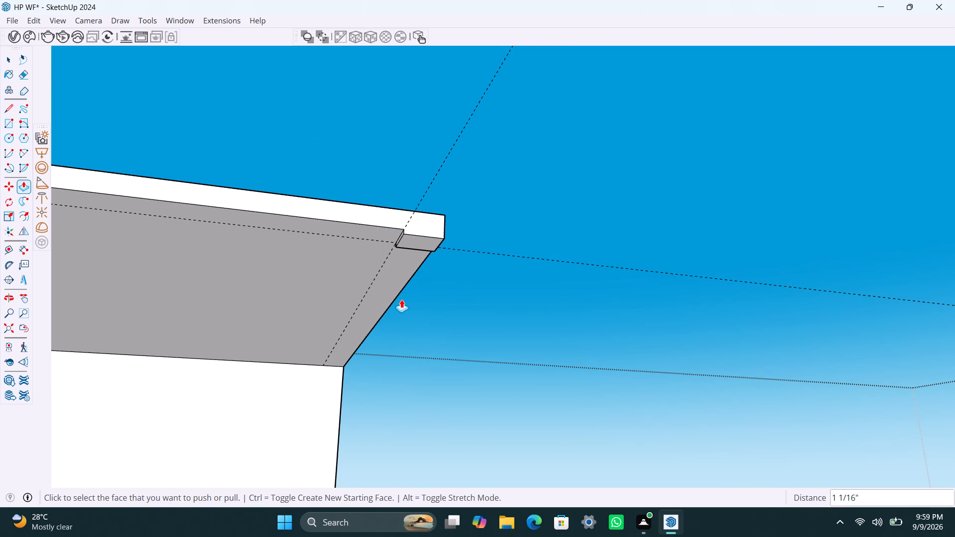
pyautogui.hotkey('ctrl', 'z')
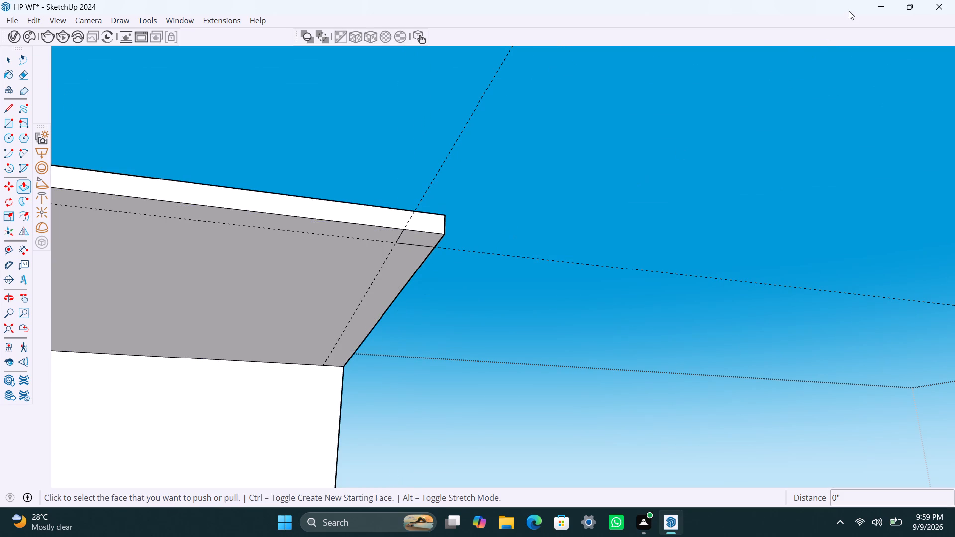
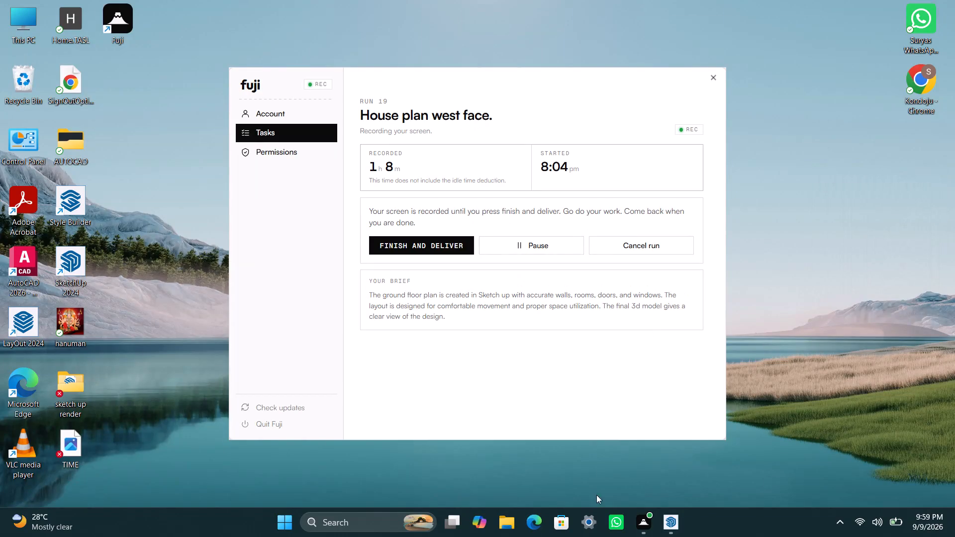
# Switch to SketchUp and Push/Pull the corner square on the slab's underside down about 3' 10 3/8".
pyautogui.click(660, 512)
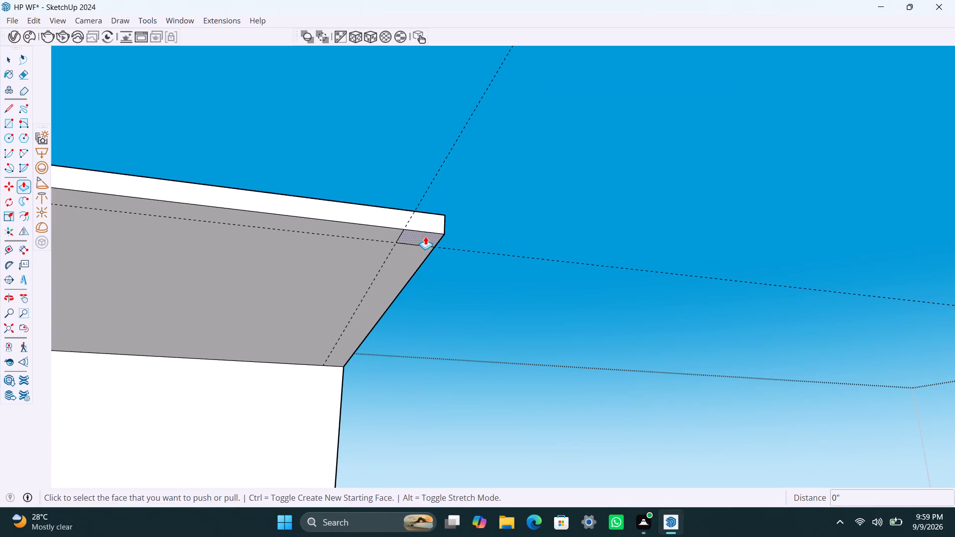
pyautogui.moveTo(425, 236); pyautogui.dragTo(417, 454)
pyautogui.scroll(-18, 420, 462)
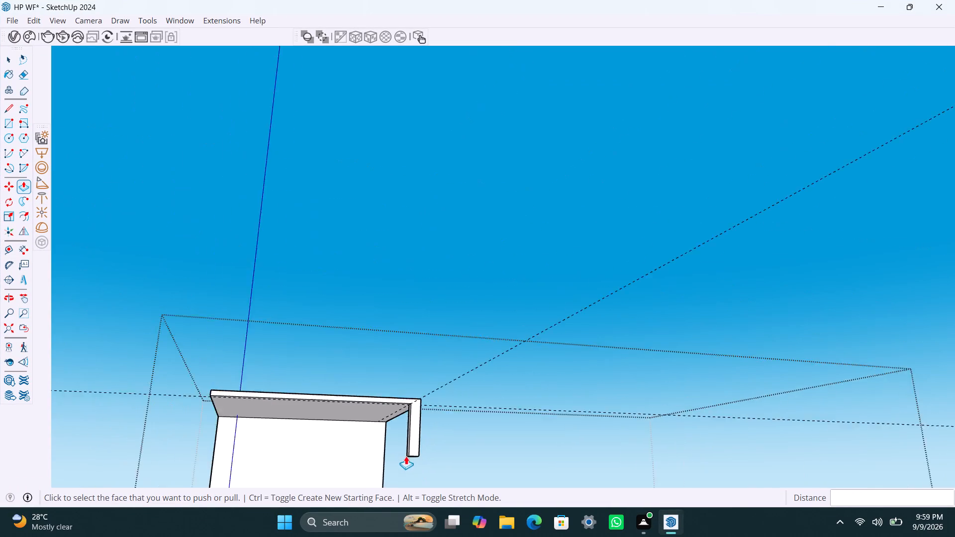
pyautogui.scroll(-1, 406, 456)
pyautogui.moveTo(426, 436); pyautogui.dragTo(436, 217, button='middle')
pyautogui.scroll(-2, 436, 220)
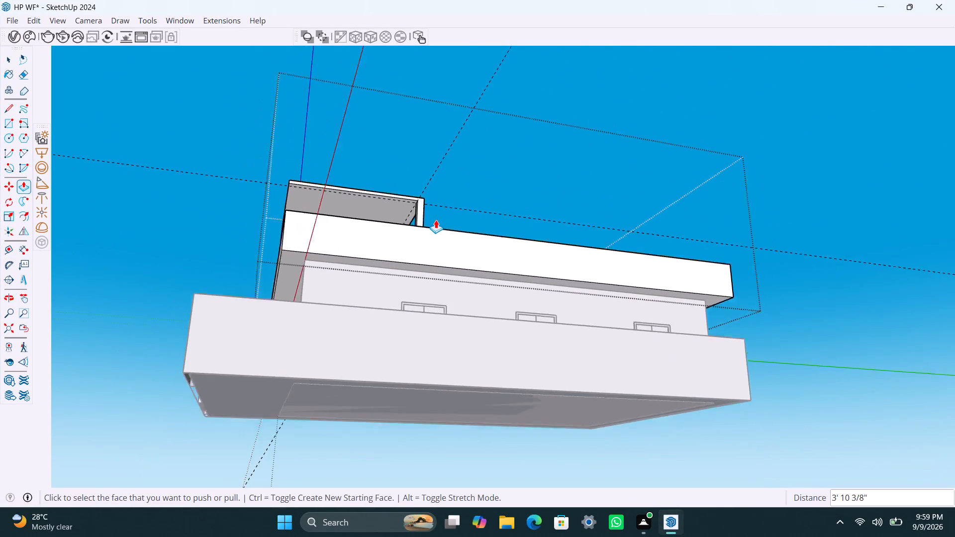
pyautogui.moveTo(436, 237); pyautogui.dragTo(383, 495, button='middle')
pyautogui.moveTo(419, 233); pyautogui.dragTo(419, 243)
pyautogui.press('Escape')
# Push/Pull the bottom face of the partial column down to the roof floor.
pyautogui.scroll(5, 422, 245)
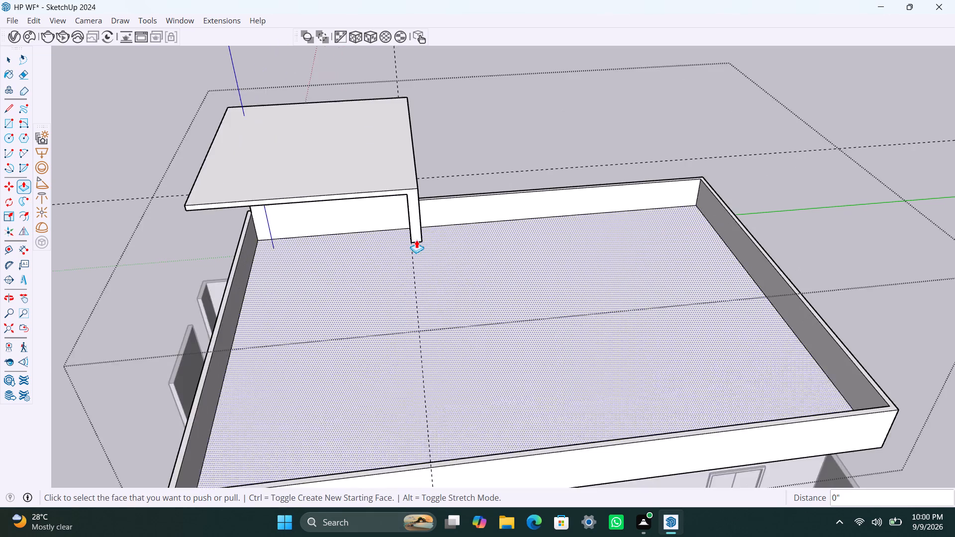
pyautogui.scroll(4, 416, 240)
pyautogui.moveTo(431, 274); pyautogui.dragTo(394, 212, button='middle')
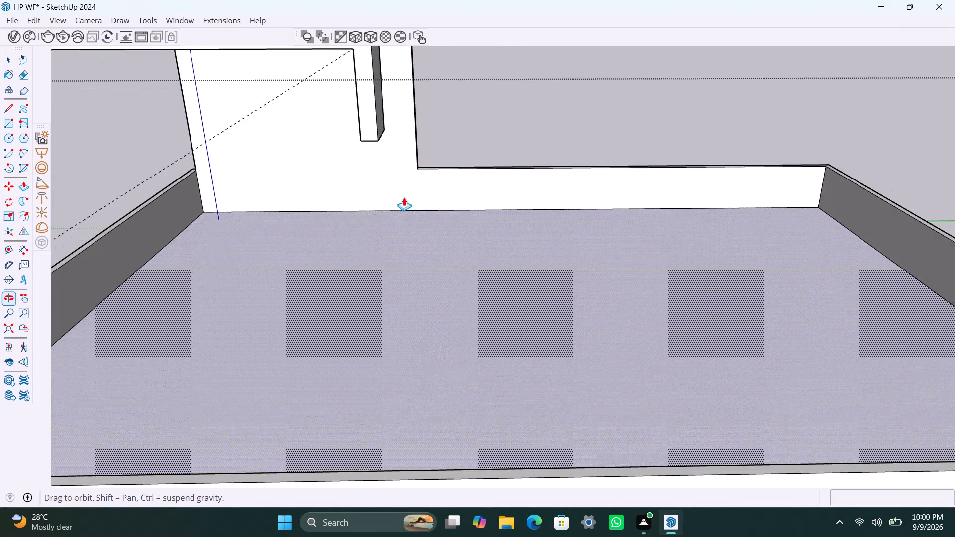
pyautogui.scroll(-9, 415, 221)
pyautogui.moveTo(404, 241); pyautogui.dragTo(708, 187, button='middle')
pyautogui.scroll(16, 491, 201)
pyautogui.moveTo(477, 196); pyautogui.dragTo(478, 155, button='middle')
pyautogui.scroll(-5, 472, 174)
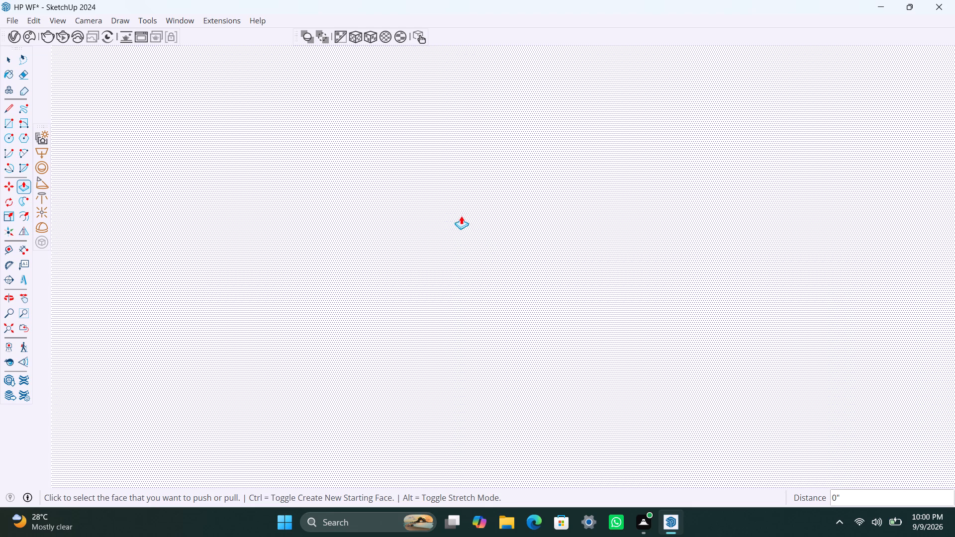
pyautogui.scroll(-4, 461, 216)
pyautogui.click(9, 326)
pyautogui.scroll(-5, 456, 229)
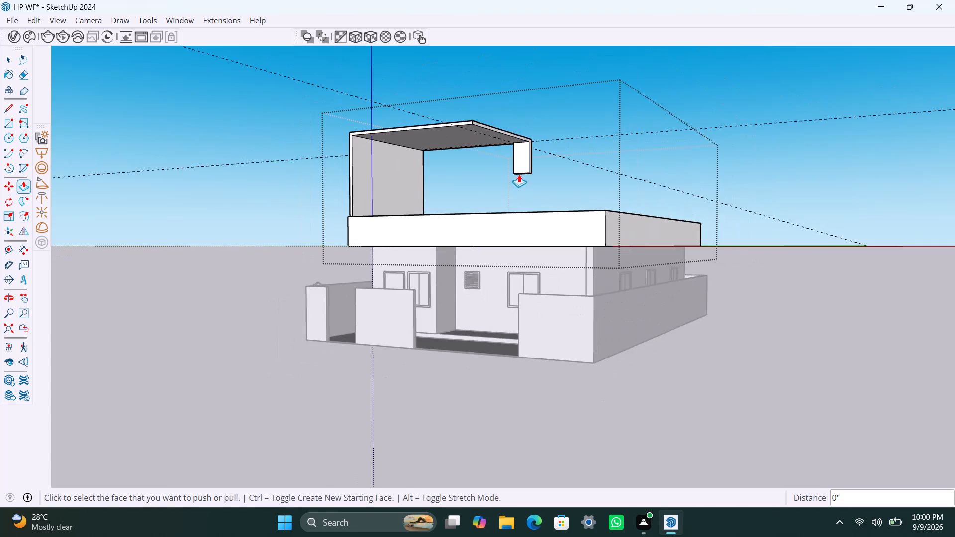
pyautogui.keyDown('shift'); pyautogui.moveTo(525, 201); pyautogui.dragTo(494, 335, button='middle'); pyautogui.keyUp('shift')
pyautogui.scroll(16, 495, 349)
pyautogui.moveTo(537, 271); pyautogui.dragTo(543, 246, button='middle')
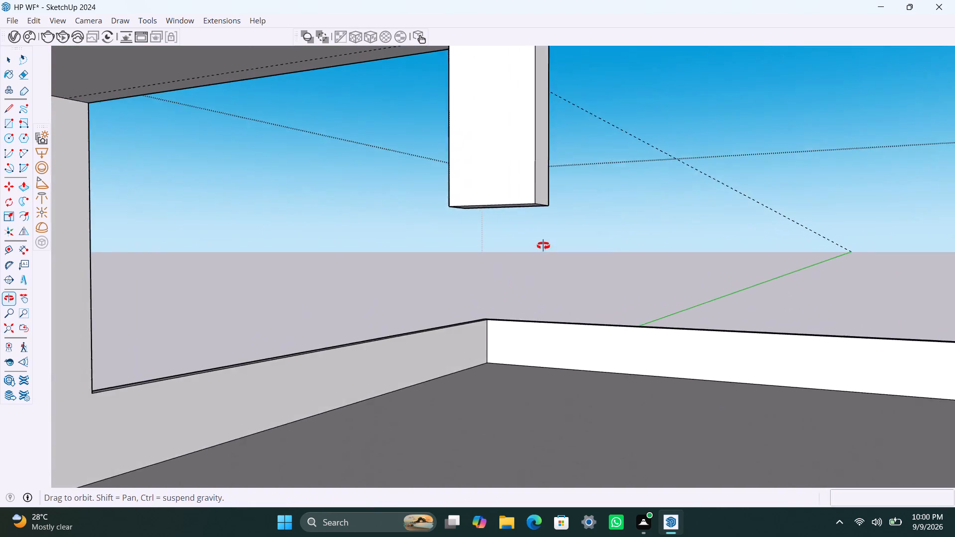
pyautogui.moveTo(543, 246); pyautogui.dragTo(543, 239, button='middle')
pyautogui.moveTo(510, 55); pyautogui.dragTo(512, 189)
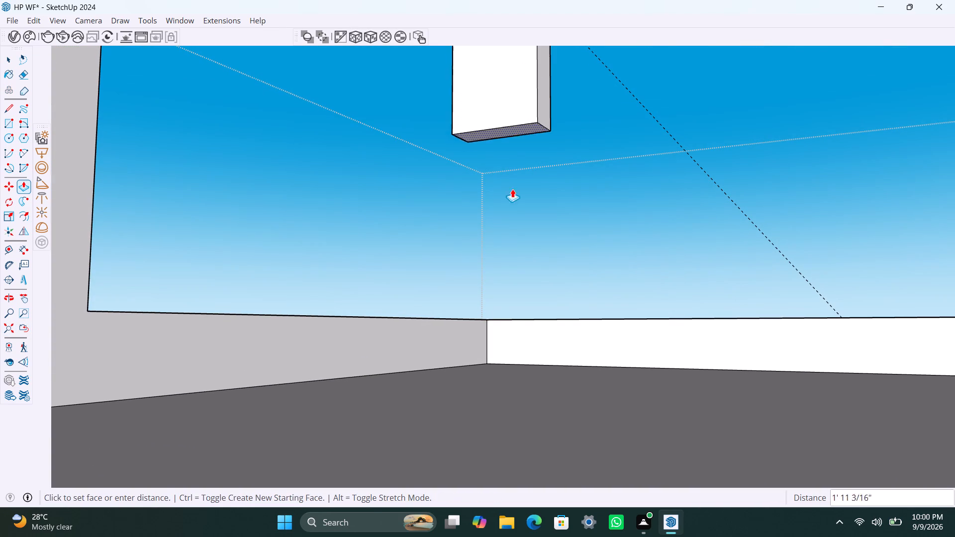
pyautogui.moveTo(512, 189); pyautogui.dragTo(564, 469)
pyautogui.click(562, 468)
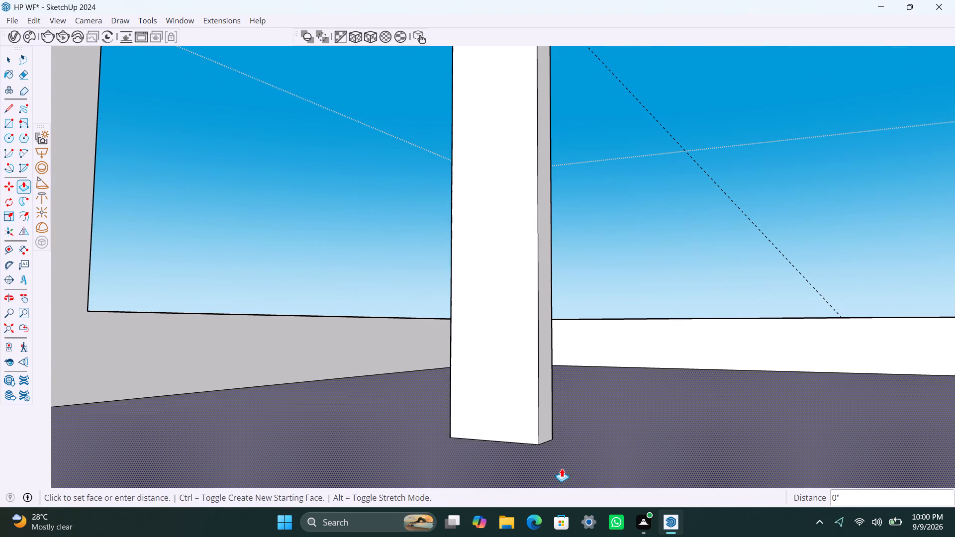
pyautogui.press('space')
# Leave the editing of the roof group.
pyautogui.scroll(-11, 453, 374)
pyautogui.scroll(-7, 446, 298)
pyautogui.moveTo(588, 180); pyautogui.dragTo(562, 276, button='middle')
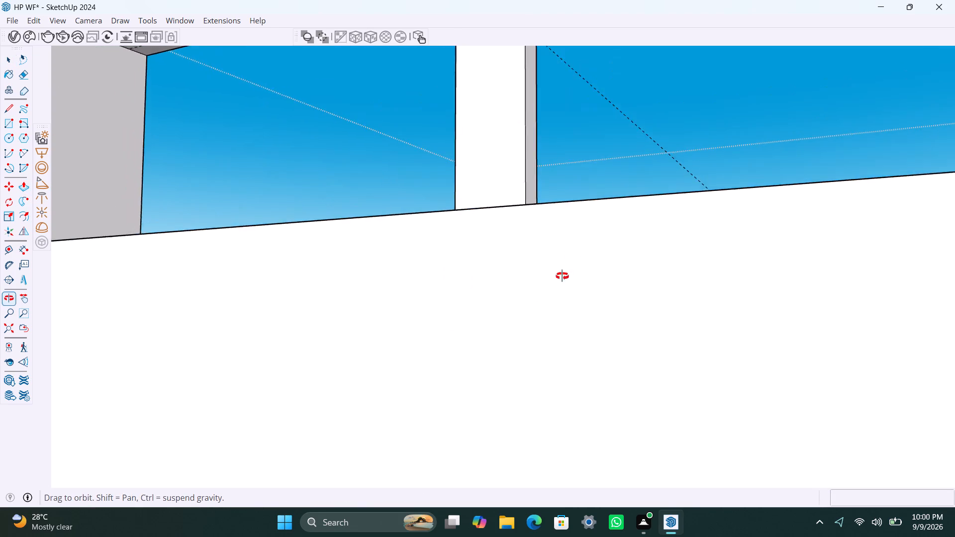
pyautogui.moveTo(562, 276); pyautogui.dragTo(383, 363, button='middle')
pyautogui.scroll(-20, 718, 252)
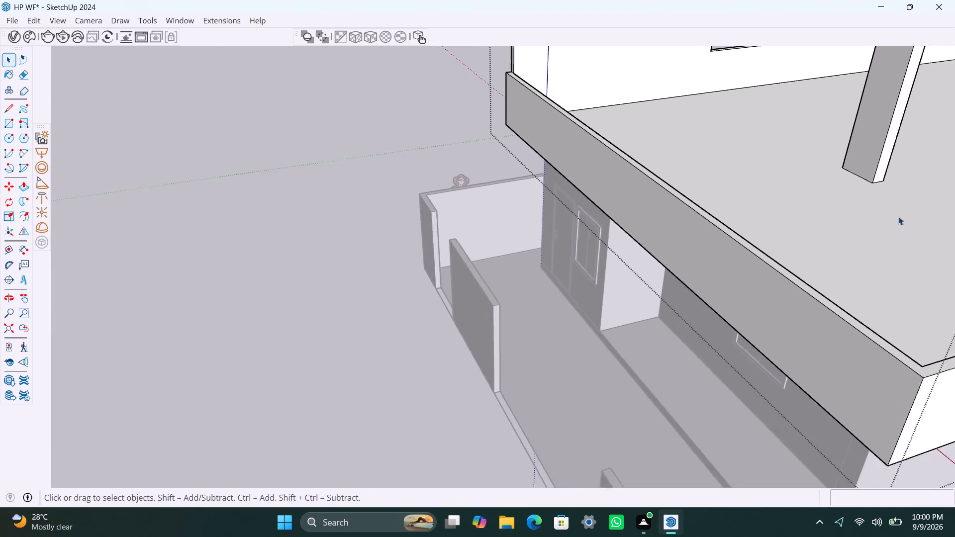
pyautogui.scroll(-9, 898, 216)
pyautogui.keyDown('shift'); pyautogui.moveTo(823, 250); pyautogui.dragTo(475, 361, button='middle'); pyautogui.keyUp('shift')
pyautogui.click(704, 139)
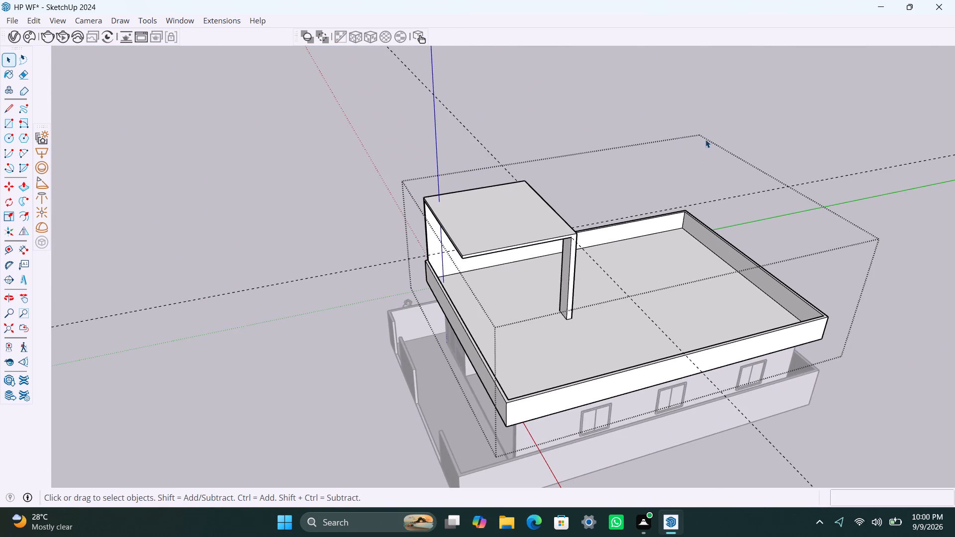
pyautogui.click(764, 115)
# Place a guide on the slab's underside, 9" in from its front edge.
pyautogui.scroll(3, 573, 275)
pyautogui.moveTo(430, 291); pyautogui.dragTo(598, 126, button='middle')
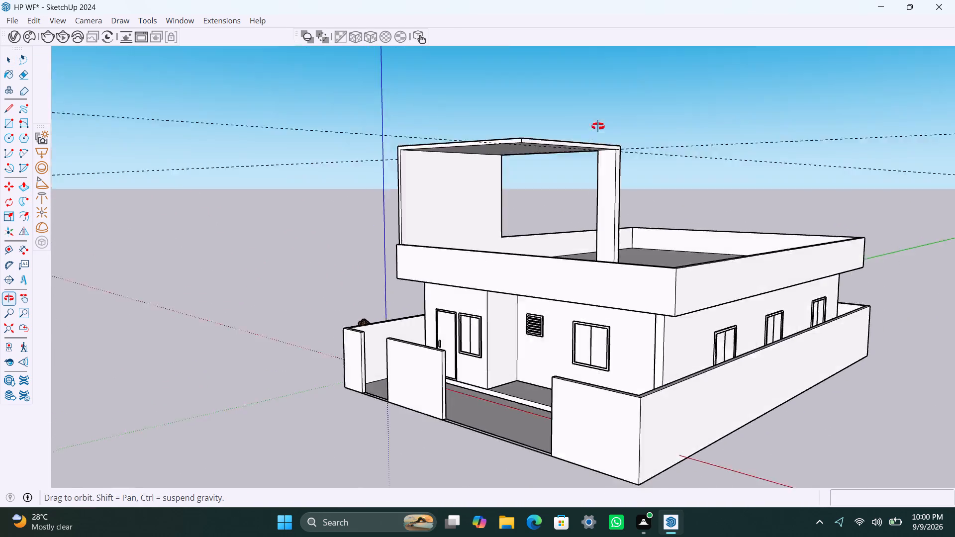
pyautogui.moveTo(598, 126); pyautogui.dragTo(598, 122, button='middle')
pyautogui.scroll(9, 537, 112)
pyautogui.moveTo(549, 102); pyautogui.dragTo(558, 63, button='middle')
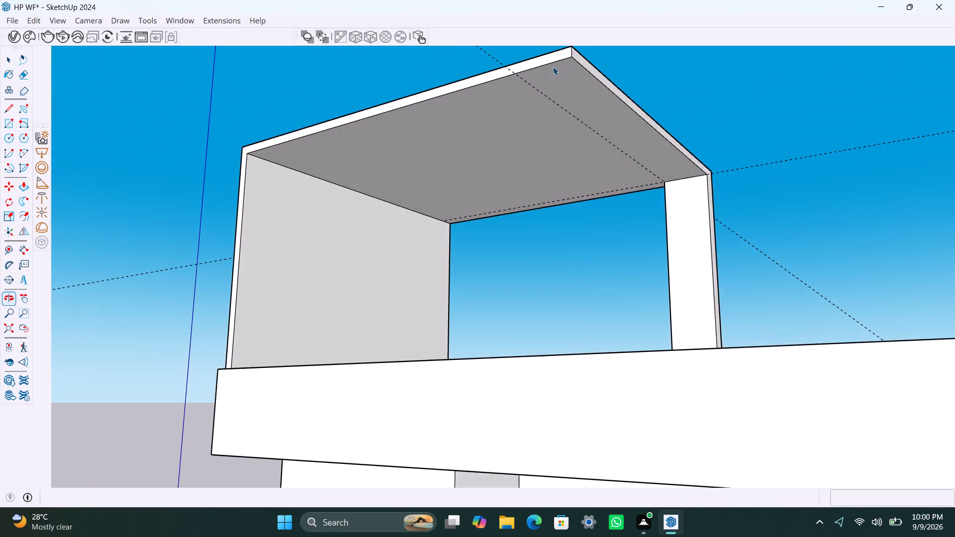
pyautogui.scroll(8, 553, 65)
pyautogui.moveTo(550, 112); pyautogui.dragTo(618, 34, button='middle')
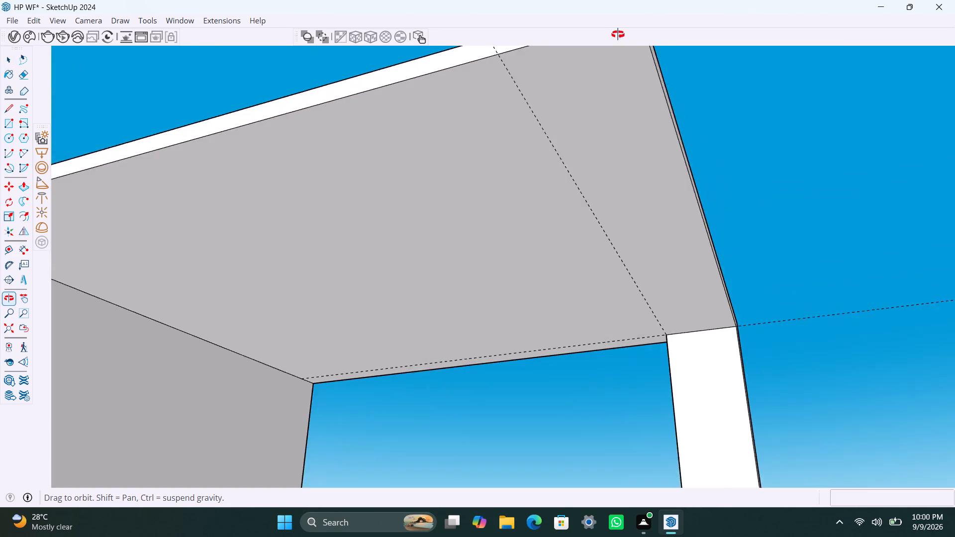
pyautogui.moveTo(618, 34); pyautogui.dragTo(638, 38, button='middle')
pyautogui.scroll(-5, 609, 160)
pyautogui.scroll(1, 573, 99)
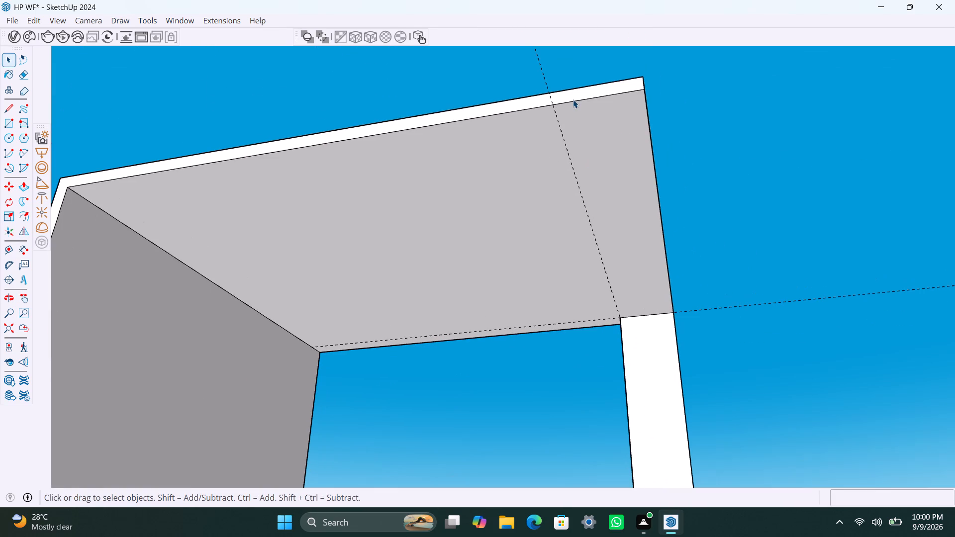
pyautogui.press('t')
pyautogui.moveTo(587, 97); pyautogui.dragTo(588, 104)
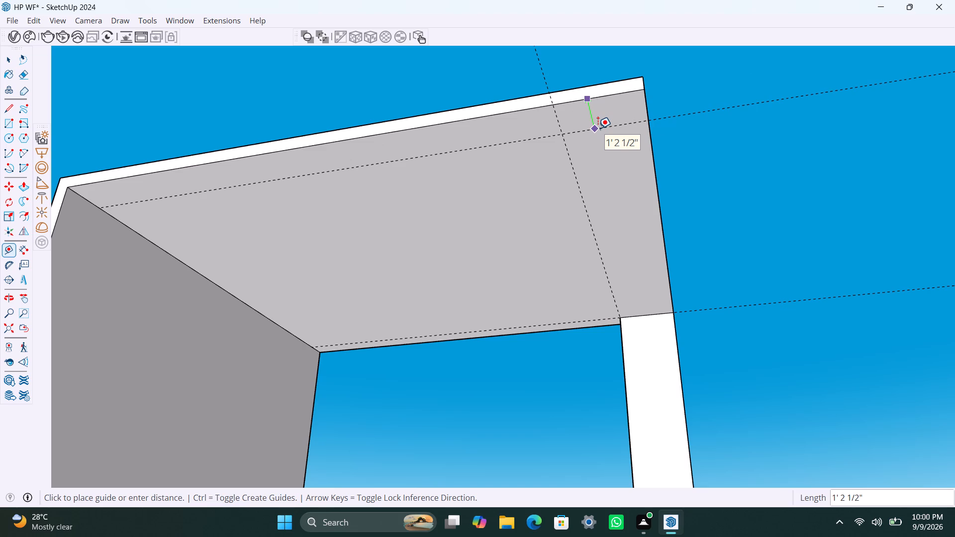
pyautogui.write('9"')
pyautogui.press('Return')
pyautogui.press('space')
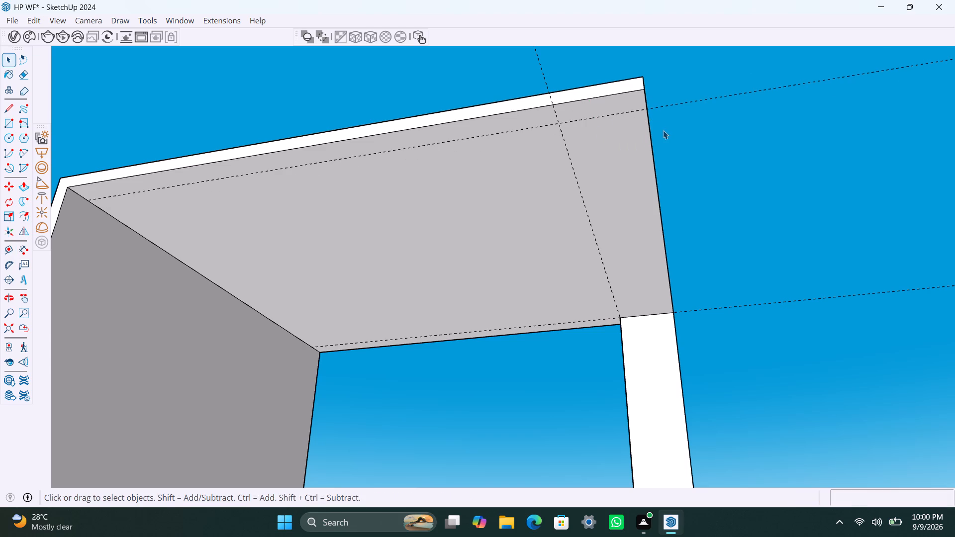
# Place a guide on the slab's underside, 9" in from the side edge opposite the raised wall.
pyautogui.press('t')
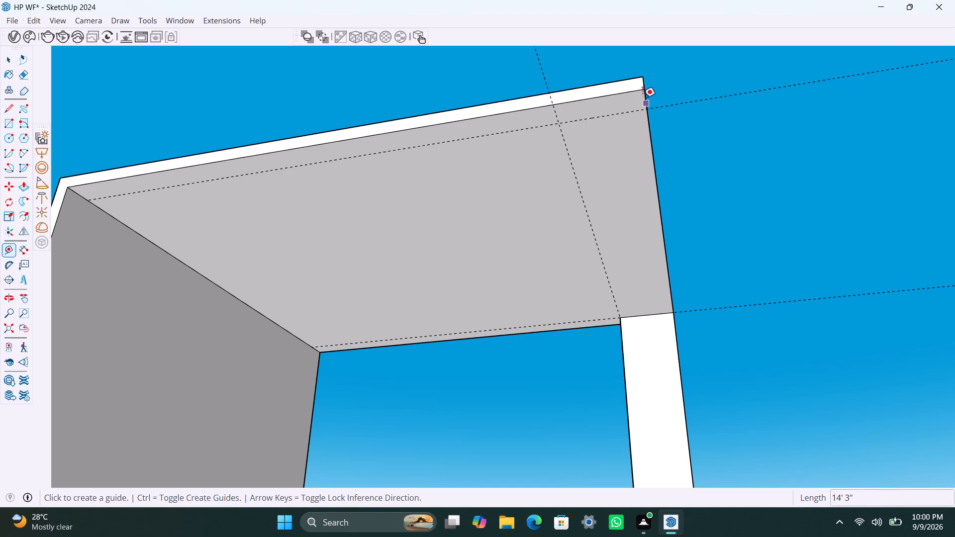
pyautogui.click(643, 98)
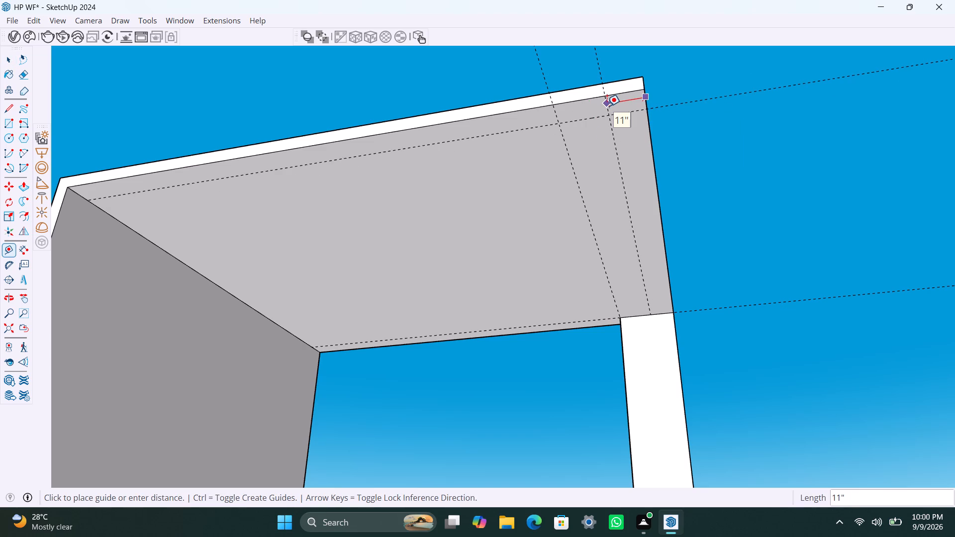
pyautogui.write('9"')
pyautogui.press('Return')
pyautogui.press('space')
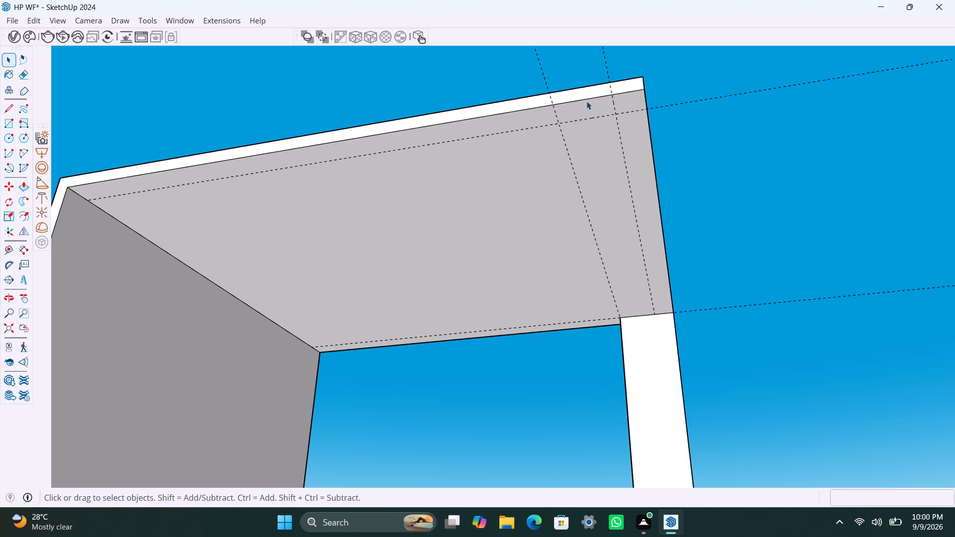
# Open the roof group and draw a rectangle about 2' 1 1/8" by 9" at the front outer corner of the slab's underside.
pyautogui.scroll(-4, 612, 146)
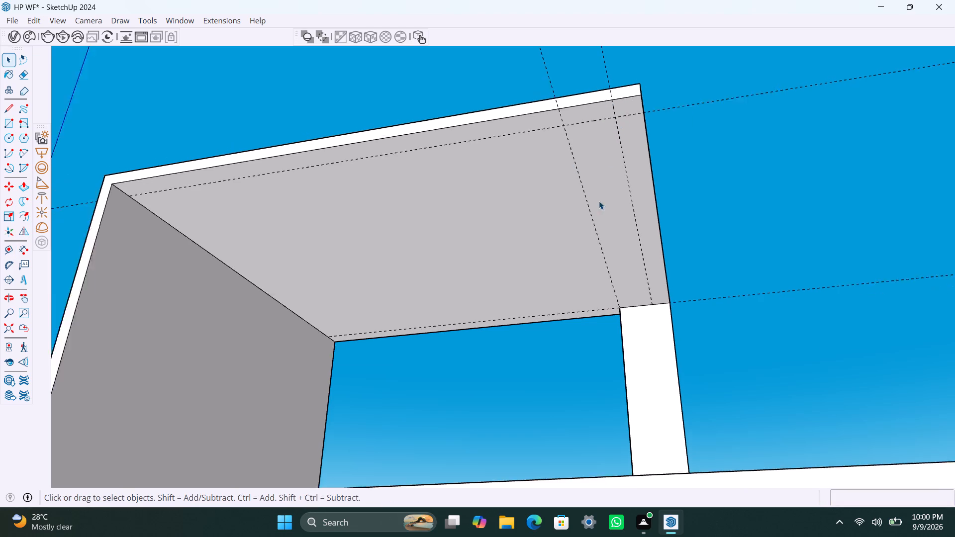
pyautogui.scroll(-1, 617, 201)
pyautogui.moveTo(625, 213); pyautogui.dragTo(443, 358, button='middle')
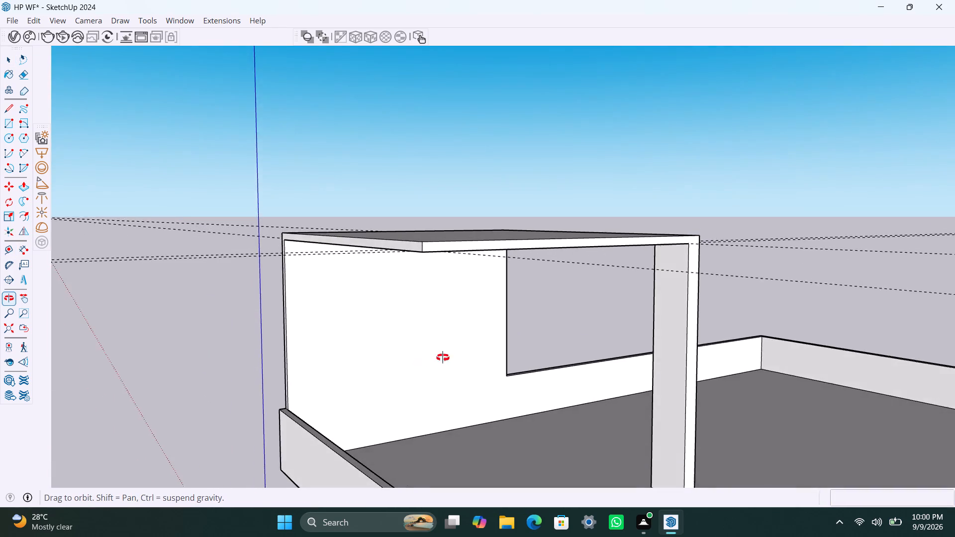
pyautogui.moveTo(443, 358); pyautogui.dragTo(641, 243, button='middle')
pyautogui.scroll(3, 584, 159)
pyautogui.moveTo(631, 174); pyautogui.dragTo(629, 119, button='middle')
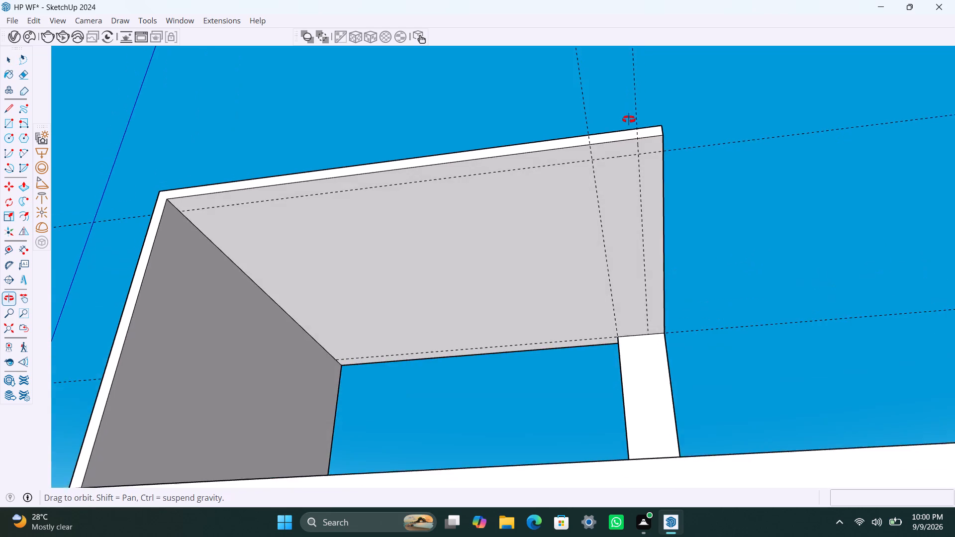
pyautogui.moveTo(629, 119); pyautogui.dragTo(625, 128, button='middle')
pyautogui.scroll(3, 602, 145)
pyautogui.click(610, 153)
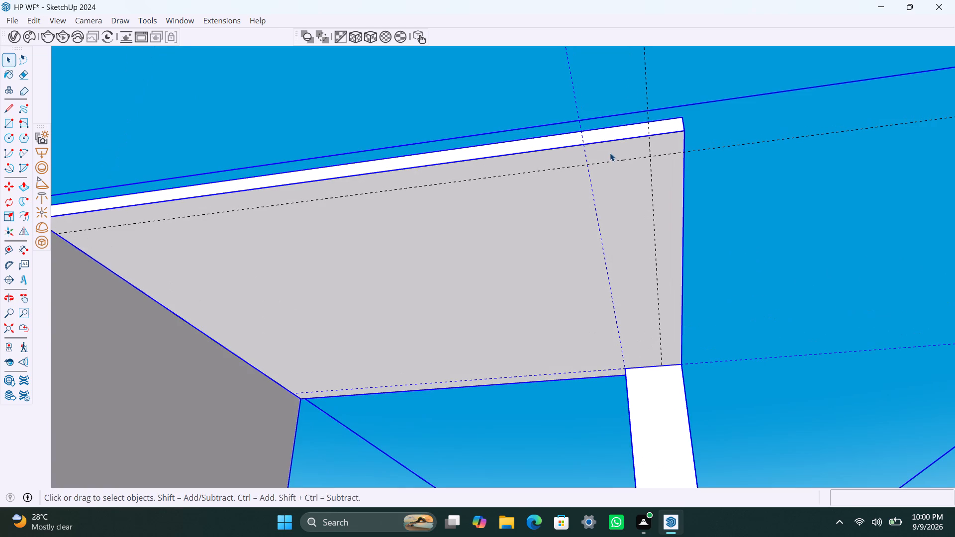
pyautogui.tripleClick(610, 153)
pyautogui.press('r')
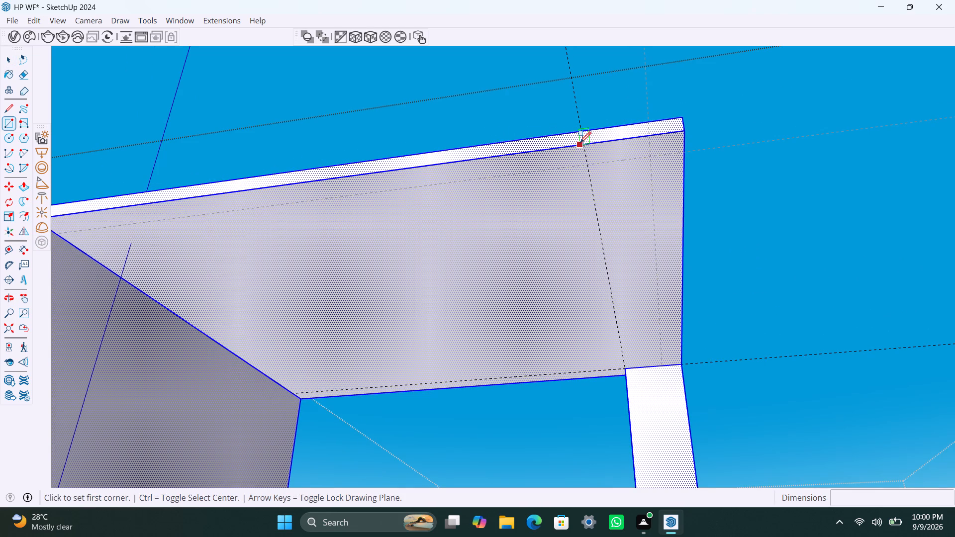
pyautogui.moveTo(583, 144); pyautogui.dragTo(594, 158)
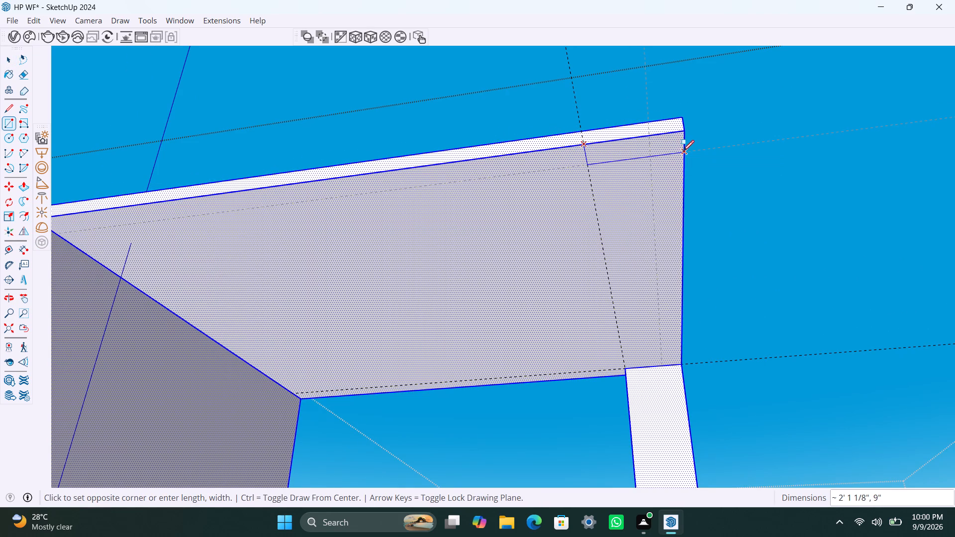
pyautogui.click(684, 151)
pyautogui.press('space')
# Push/Pull the front-corner rectangle down to the roof floor as a second column, by about 6' 8 15/16" and another 5' 10 9/16".
pyautogui.click(639, 151)
pyautogui.press('p')
pyautogui.moveTo(639, 150); pyautogui.dragTo(645, 205)
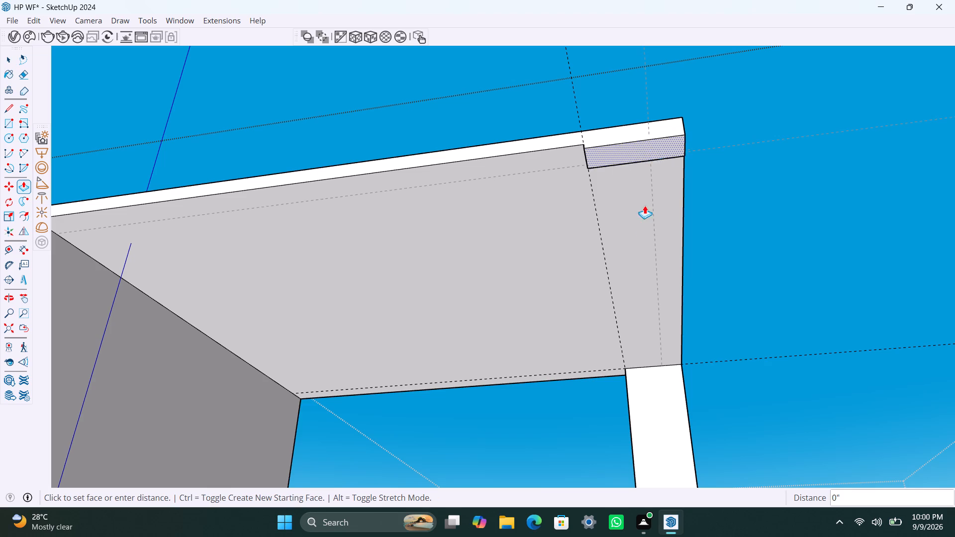
pyautogui.moveTo(645, 205); pyautogui.dragTo(644, 454)
pyautogui.scroll(-19, 647, 452)
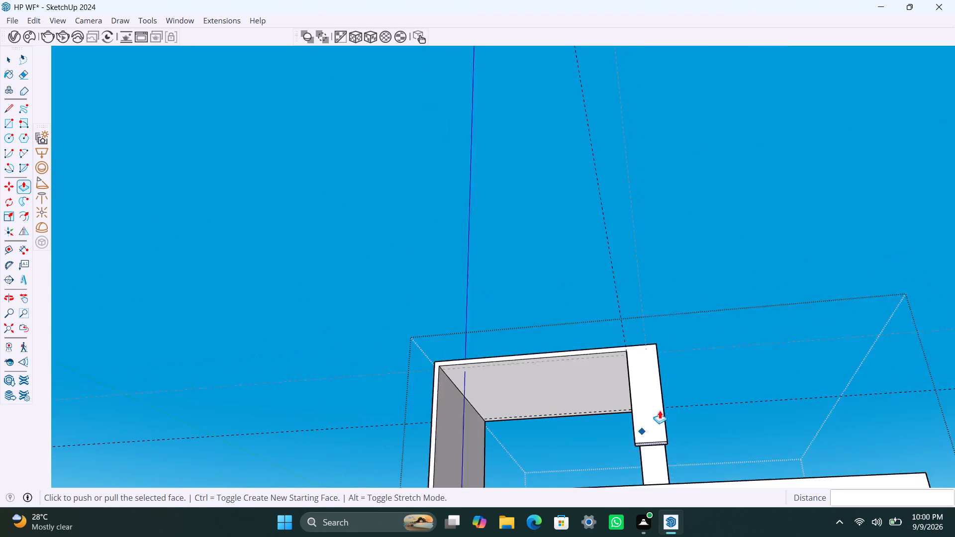
pyautogui.scroll(-5, 660, 410)
pyautogui.moveTo(694, 425); pyautogui.dragTo(310, 507, button='middle')
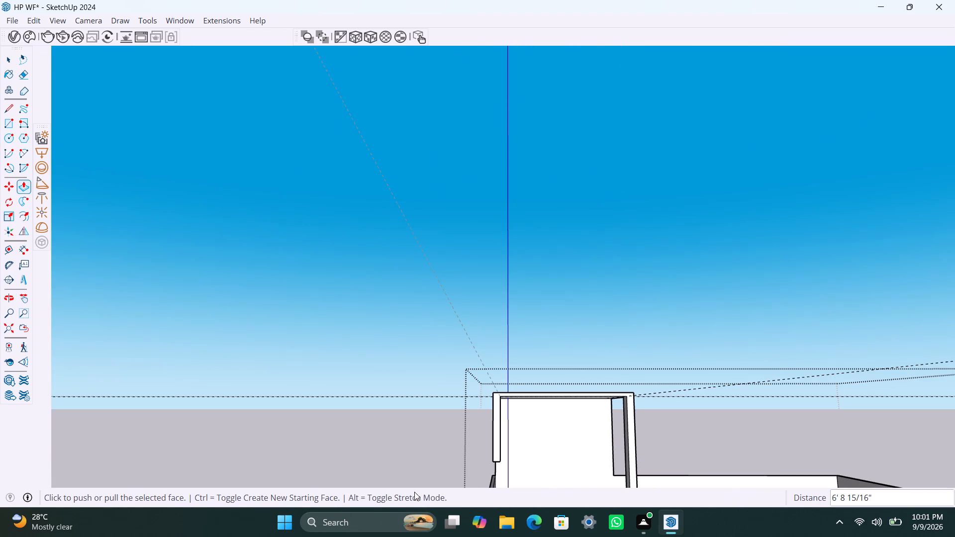
pyautogui.scroll(-4, 506, 445)
pyautogui.keyDown('shift'); pyautogui.moveTo(508, 445); pyautogui.dragTo(494, 323, button='middle'); pyautogui.keyUp('shift')
pyautogui.moveTo(494, 323); pyautogui.dragTo(477, 449, button='middle')
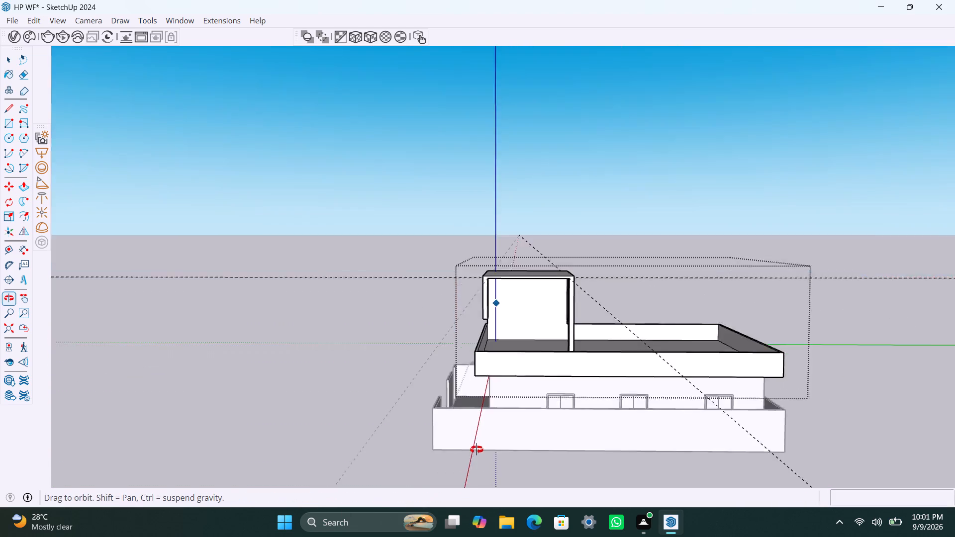
pyautogui.moveTo(477, 449); pyautogui.dragTo(476, 450, button='middle')
pyautogui.moveTo(489, 314); pyautogui.dragTo(497, 357)
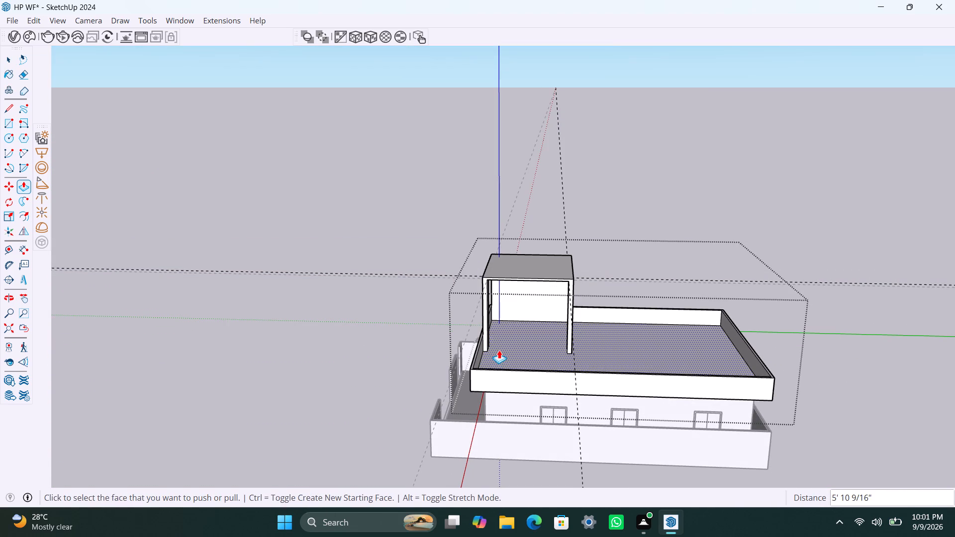
pyautogui.click(499, 350)
pyautogui.press('space')
# Save the model.
pyautogui.hotkey('ctrl', 's')
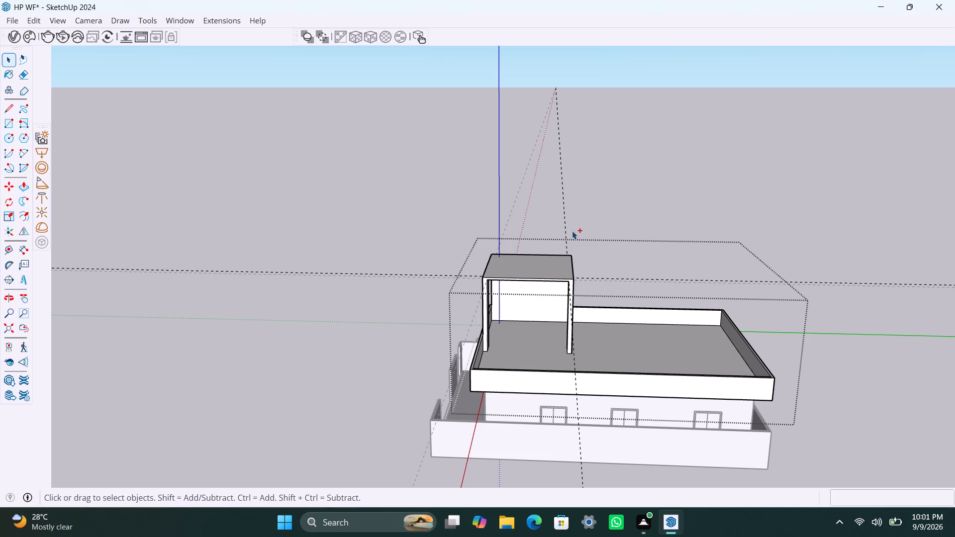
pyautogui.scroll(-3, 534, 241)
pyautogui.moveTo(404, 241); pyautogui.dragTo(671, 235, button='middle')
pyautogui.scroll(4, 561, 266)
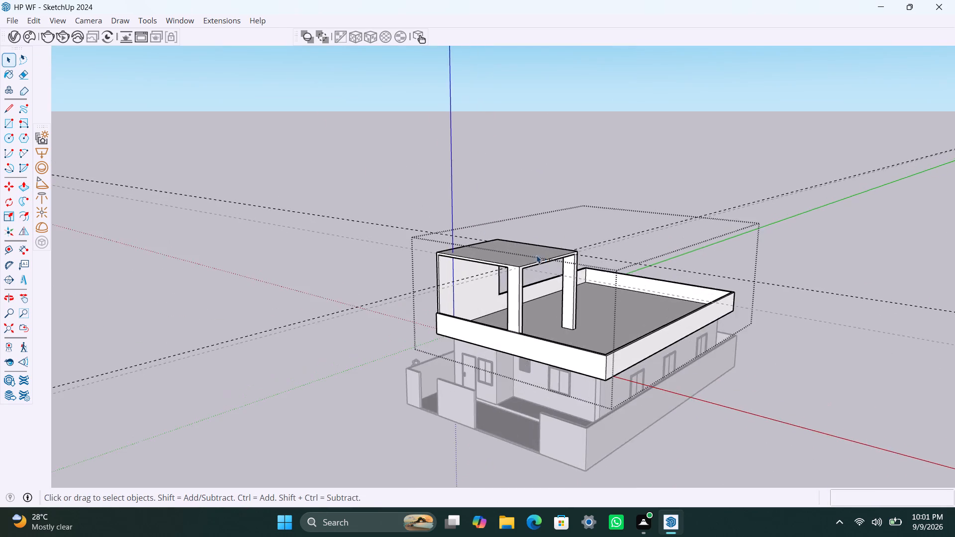
# Examine the slab, its two columns and the raised wall from the front of the house.
pyautogui.scroll(4, 536, 255)
pyautogui.moveTo(516, 348); pyautogui.dragTo(655, 341, button='middle')
pyautogui.scroll(-5, 604, 322)
pyautogui.moveTo(578, 358); pyautogui.dragTo(608, 338, button='middle')
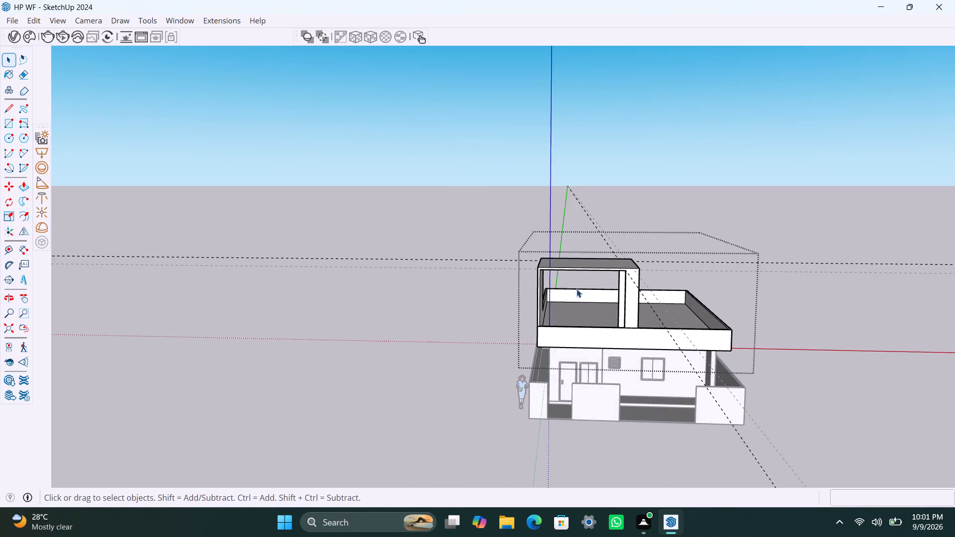
pyautogui.scroll(3, 576, 283)
pyautogui.scroll(-2, 576, 318)
pyautogui.keyDown('shift'); pyautogui.moveTo(537, 329); pyautogui.dragTo(526, 364, button='middle'); pyautogui.keyUp('shift')
pyautogui.scroll(3, 584, 397)
pyautogui.moveTo(579, 373); pyautogui.dragTo(580, 335, button='middle')
pyautogui.scroll(3, 565, 360)
pyautogui.moveTo(489, 368); pyautogui.dragTo(500, 358, button='middle')
pyautogui.scroll(-4, 518, 399)
pyautogui.scroll(4, 504, 430)
# Close the roof group and delete all guides from the model.
pyautogui.tripleClick(382, 356)
pyautogui.scroll(-3, 513, 400)
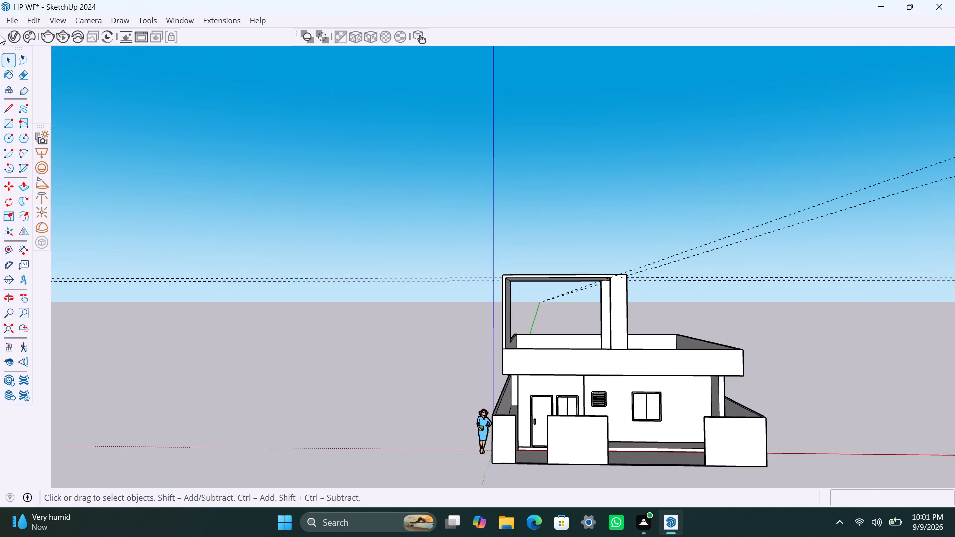
pyautogui.click(40, 17)
pyautogui.click(102, 141)
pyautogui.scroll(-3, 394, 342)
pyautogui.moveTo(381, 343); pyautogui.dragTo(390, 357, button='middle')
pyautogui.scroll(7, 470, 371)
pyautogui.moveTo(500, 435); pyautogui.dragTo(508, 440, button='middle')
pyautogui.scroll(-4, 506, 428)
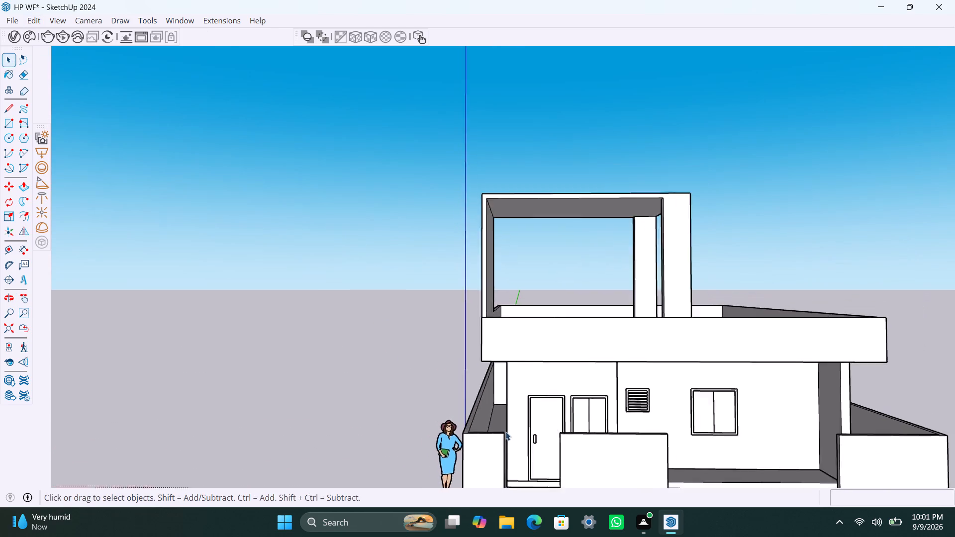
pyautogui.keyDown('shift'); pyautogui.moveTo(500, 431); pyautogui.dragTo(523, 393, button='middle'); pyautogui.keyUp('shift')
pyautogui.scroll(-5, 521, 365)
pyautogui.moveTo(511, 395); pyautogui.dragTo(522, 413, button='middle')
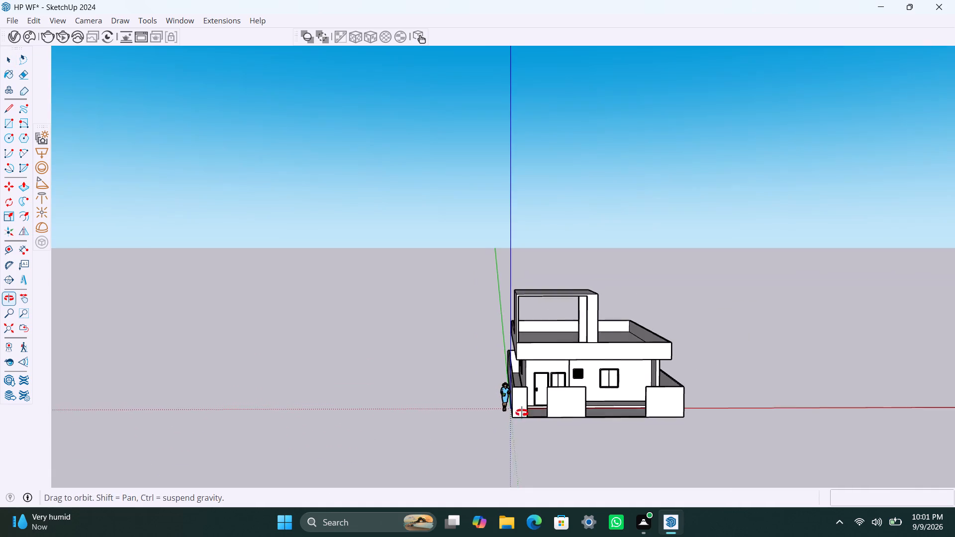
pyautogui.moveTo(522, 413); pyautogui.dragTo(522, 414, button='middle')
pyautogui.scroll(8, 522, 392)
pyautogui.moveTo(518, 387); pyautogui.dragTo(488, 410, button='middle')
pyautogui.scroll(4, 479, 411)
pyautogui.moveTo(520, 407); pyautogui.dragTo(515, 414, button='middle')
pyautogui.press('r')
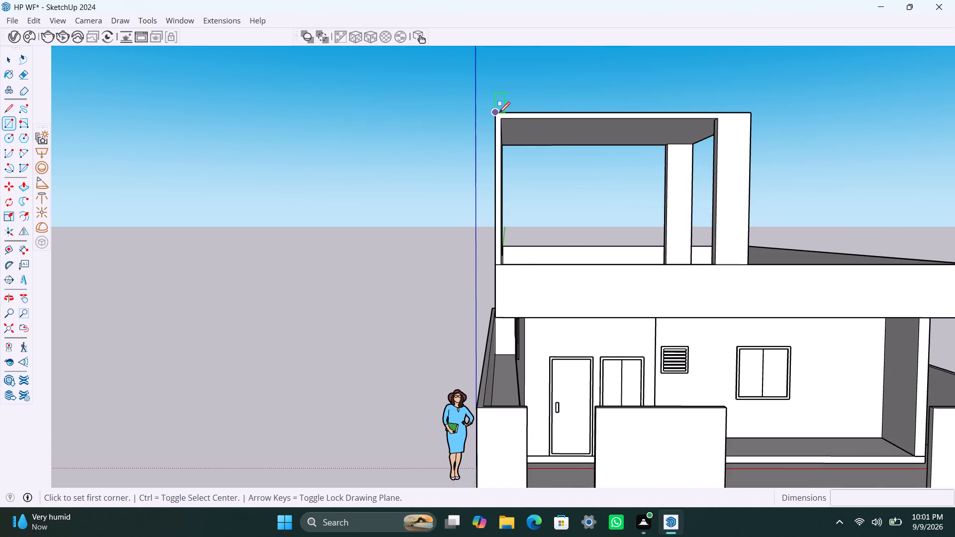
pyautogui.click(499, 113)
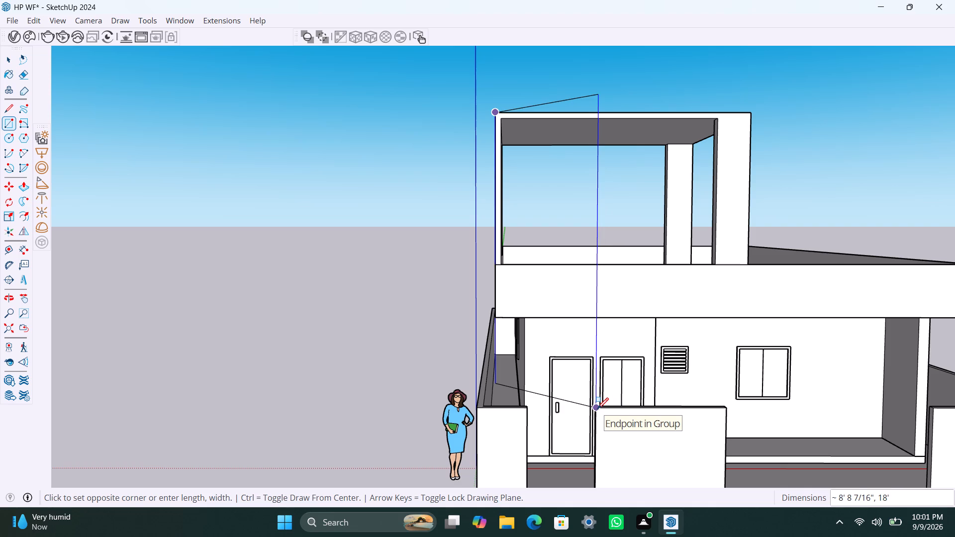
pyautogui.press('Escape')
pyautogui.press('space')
# Open the roof group and Push/Pull the front face of the slab, wall and column frame flush with the front parapet's outer face.
pyautogui.scroll(-4, 528, 233)
pyautogui.moveTo(530, 251); pyautogui.dragTo(487, 345, button='middle')
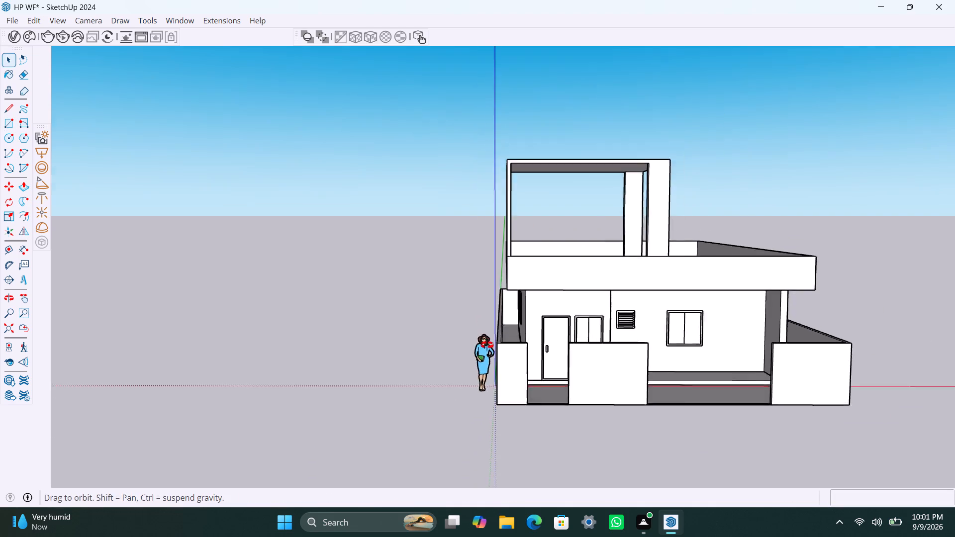
pyautogui.moveTo(487, 345); pyautogui.dragTo(470, 374, button='middle')
pyautogui.scroll(7, 481, 308)
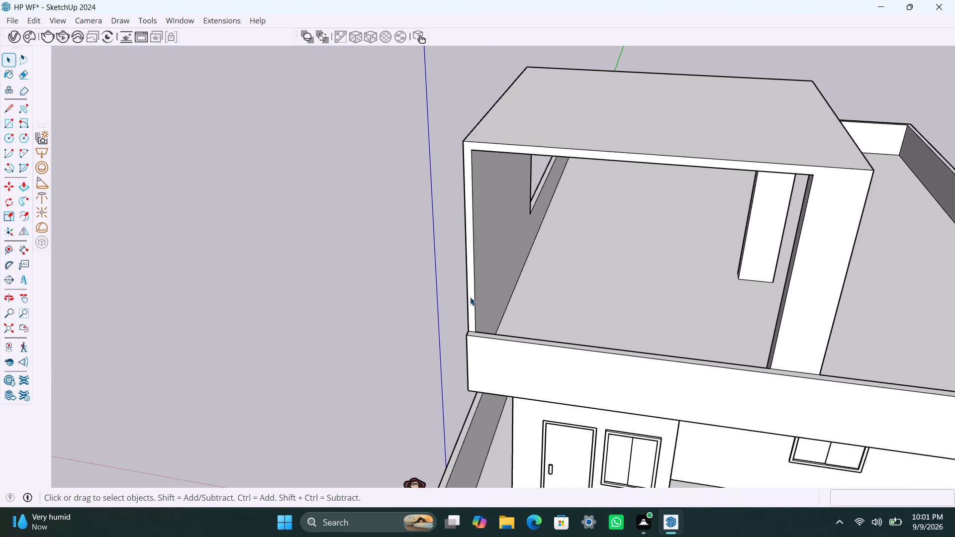
pyautogui.click(470, 297)
pyautogui.doubleClick(470, 293)
pyautogui.click(470, 288)
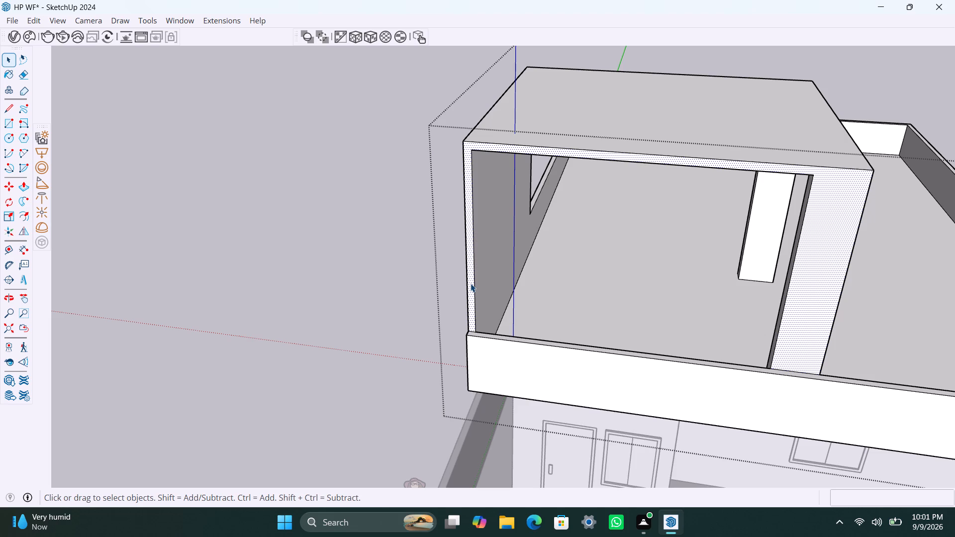
pyautogui.press('p')
pyautogui.click(471, 283)
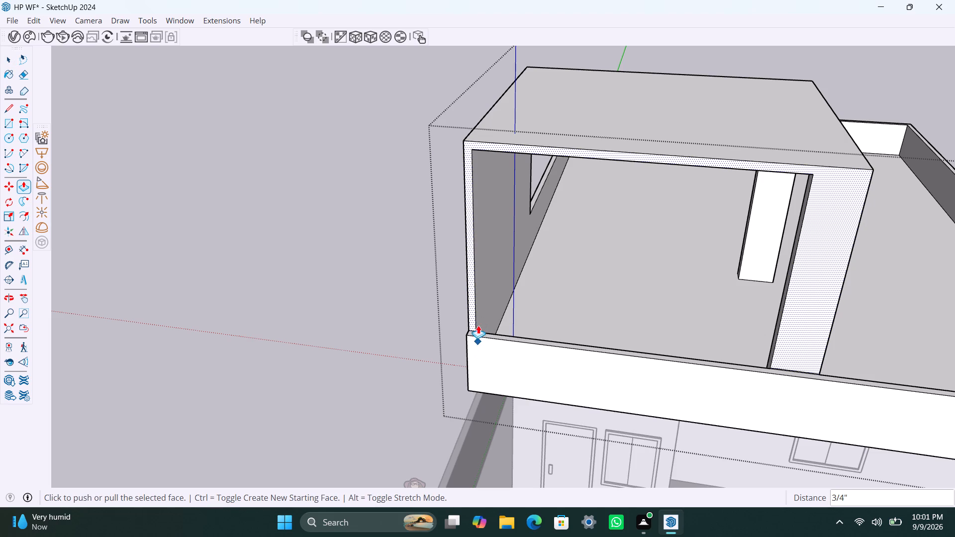
pyautogui.moveTo(477, 315); pyautogui.dragTo(476, 343)
pyautogui.click(475, 344)
pyautogui.press('space')
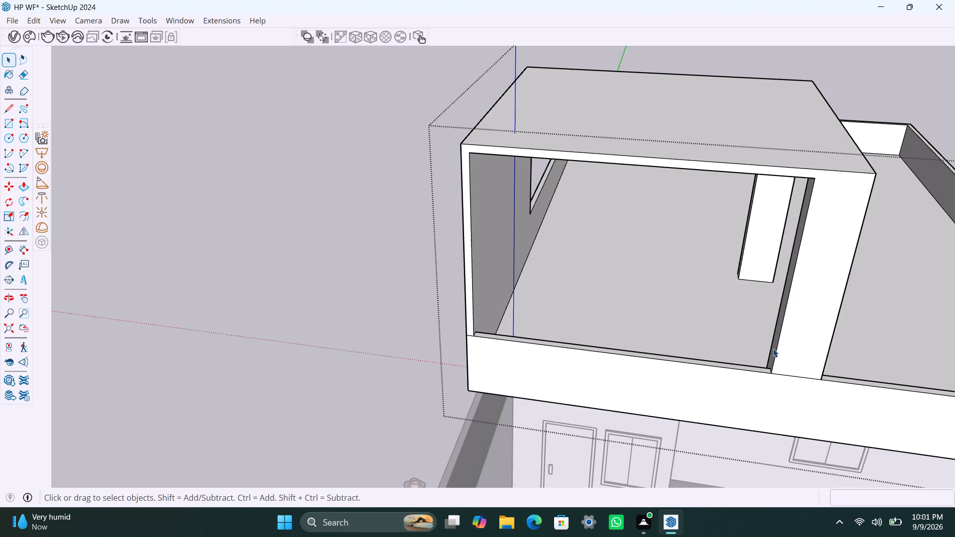
# Draw a short vertical line from the front column's inner top corner to the slab's top edge, separating the column face.
pyautogui.press('space')
pyautogui.click(824, 308)
pyautogui.scroll(-3, 842, 313)
pyautogui.moveTo(843, 320); pyautogui.dragTo(809, 314, button='middle')
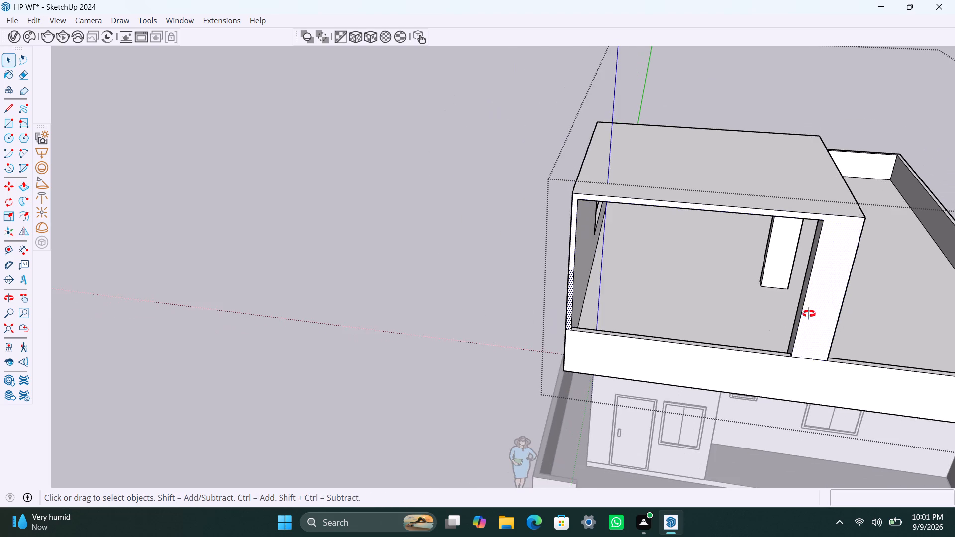
pyautogui.moveTo(809, 314); pyautogui.dragTo(540, 284, button='middle')
pyautogui.scroll(3, 297, 353)
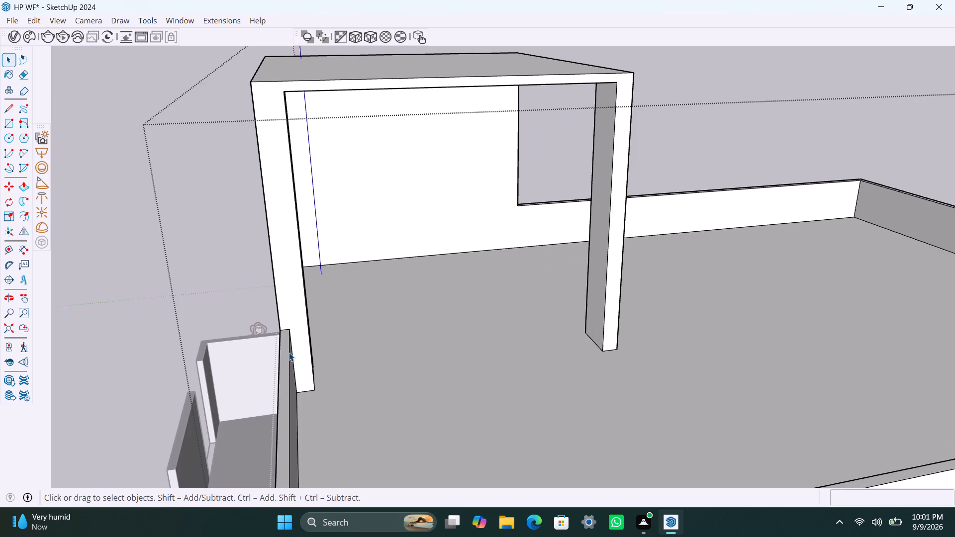
pyautogui.moveTo(292, 355); pyautogui.dragTo(626, 369, button='middle')
pyautogui.scroll(3, 782, 309)
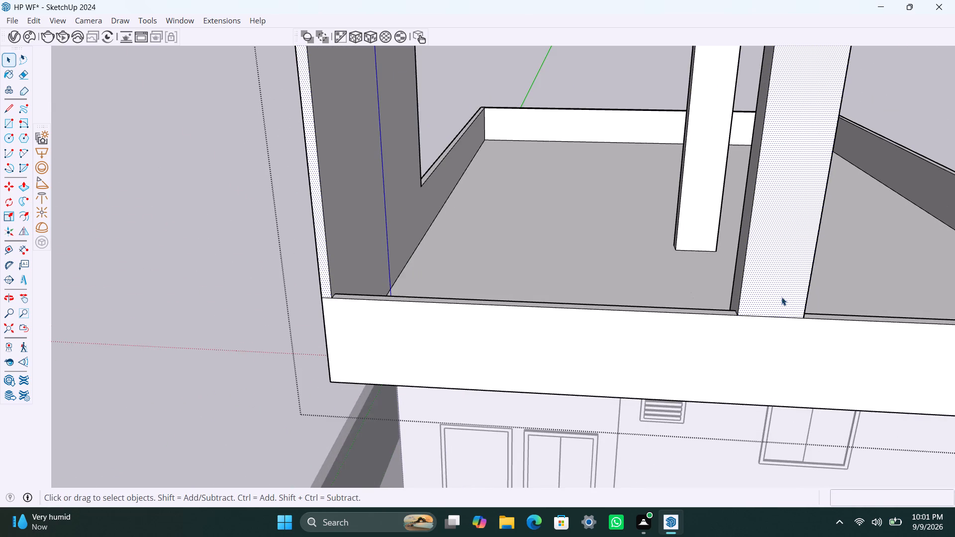
pyautogui.scroll(-4, 712, 301)
pyautogui.press('l')
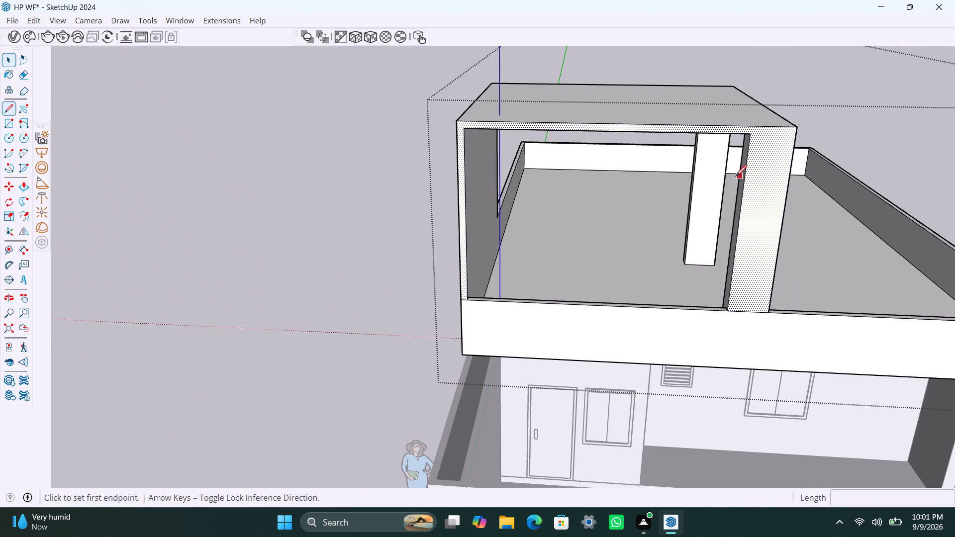
pyautogui.scroll(3, 739, 154)
pyautogui.click(751, 129)
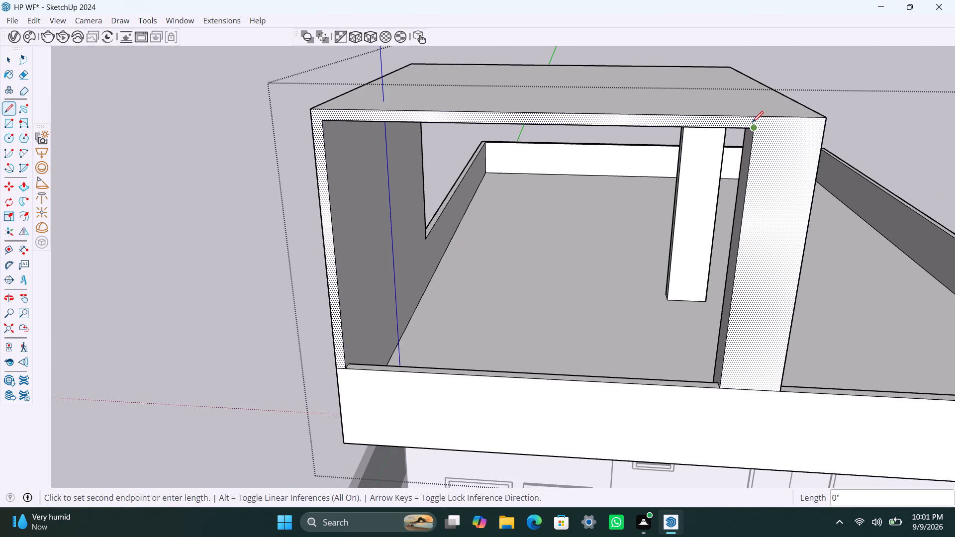
pyautogui.click(752, 119)
# Push/Pull the front column's face back 4 1/2" to the parapet's inner edge.
pyautogui.press('space')
pyautogui.click(798, 164)
pyautogui.press('p')
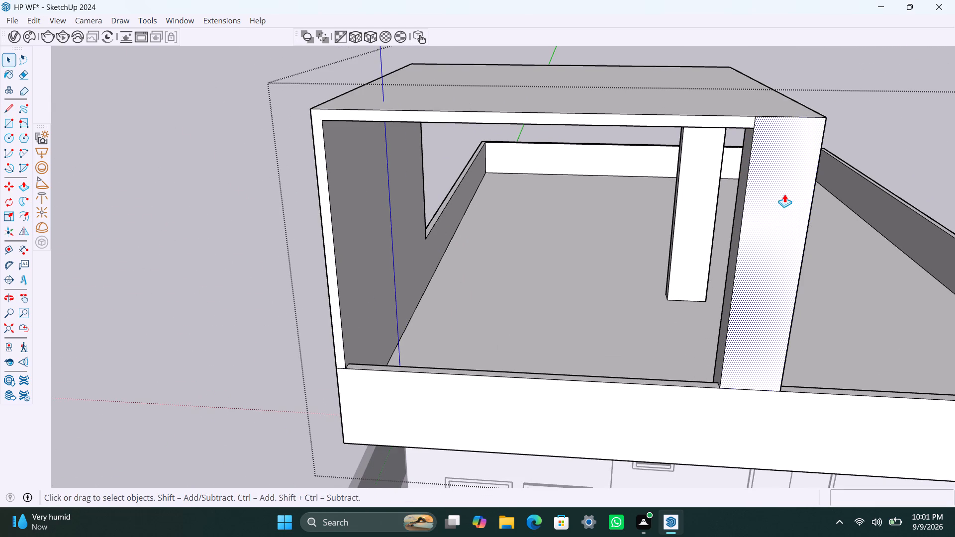
pyautogui.click(781, 200)
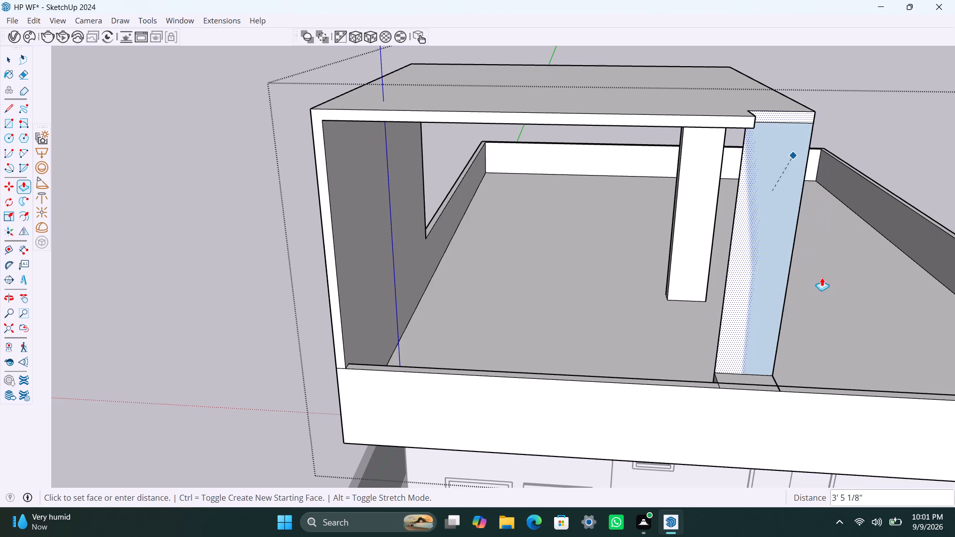
pyautogui.click(712, 380)
pyautogui.press('space')
pyautogui.click(859, 338)
# Delete the two leftover short edges across the parapet top at the base of the front column.
pyautogui.scroll(7, 746, 385)
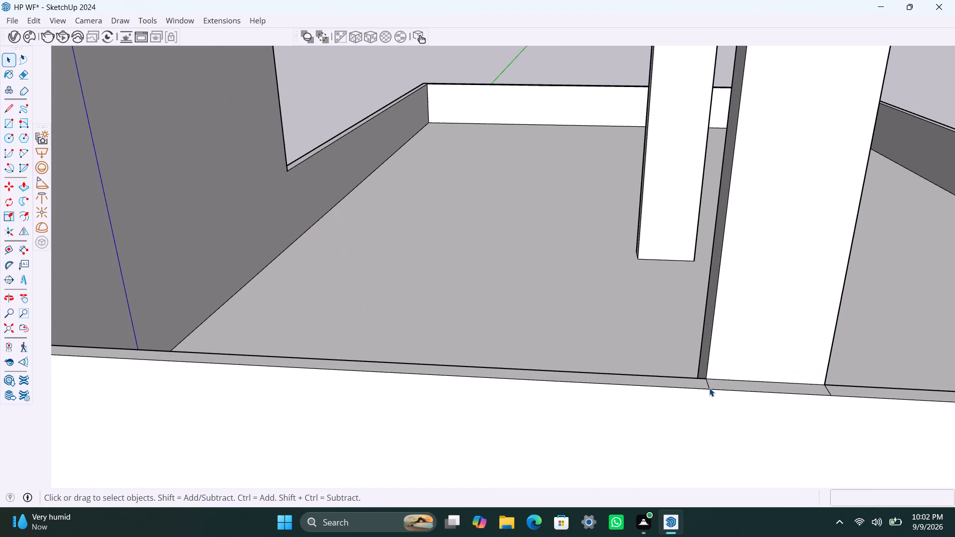
pyautogui.click(709, 388)
pyautogui.press('Delete')
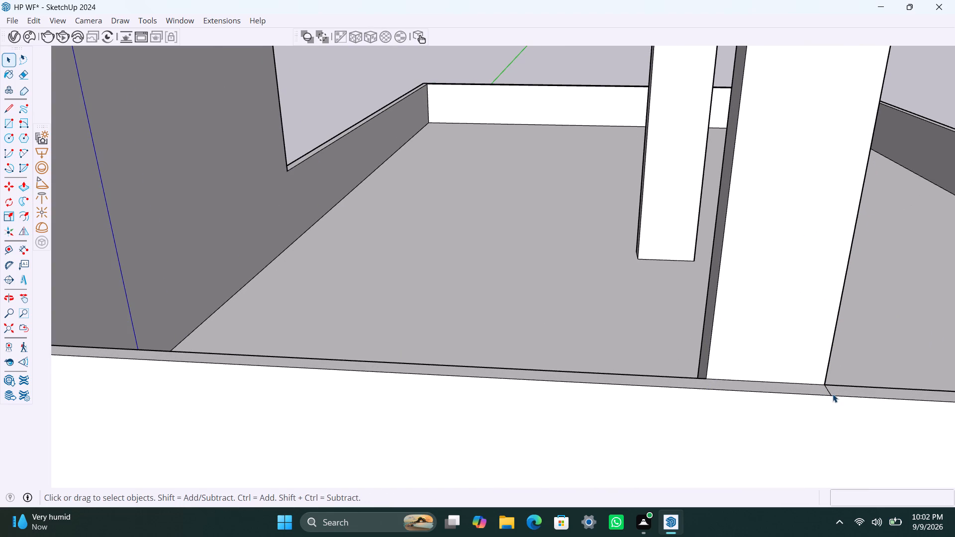
pyautogui.click(829, 393)
pyautogui.press('Delete')
# Save the model.
pyautogui.scroll(-11, 612, 327)
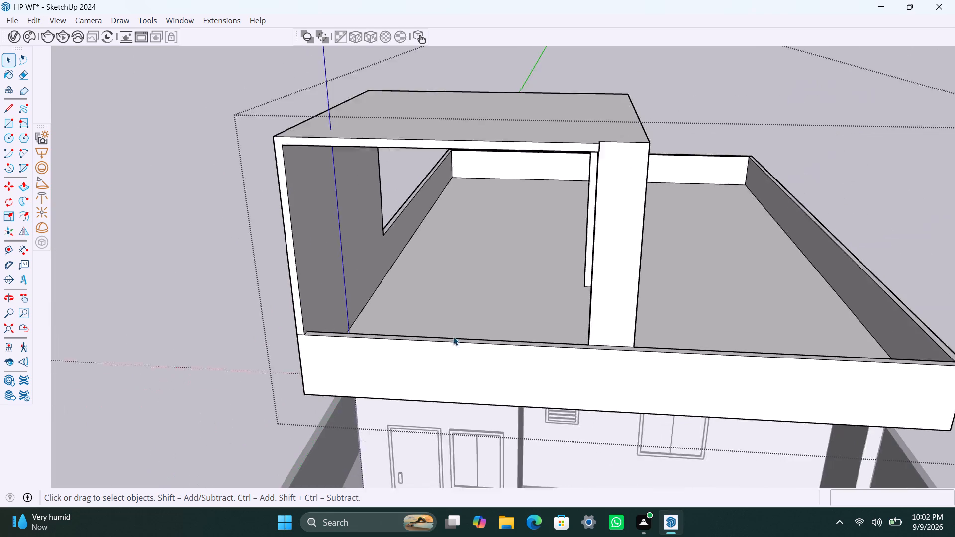
pyautogui.scroll(-6, 453, 337)
pyautogui.hotkey('ctrl', 's')
# Examine the recessed front column and the slab's front edge from several angles.
pyautogui.scroll(3, 522, 337)
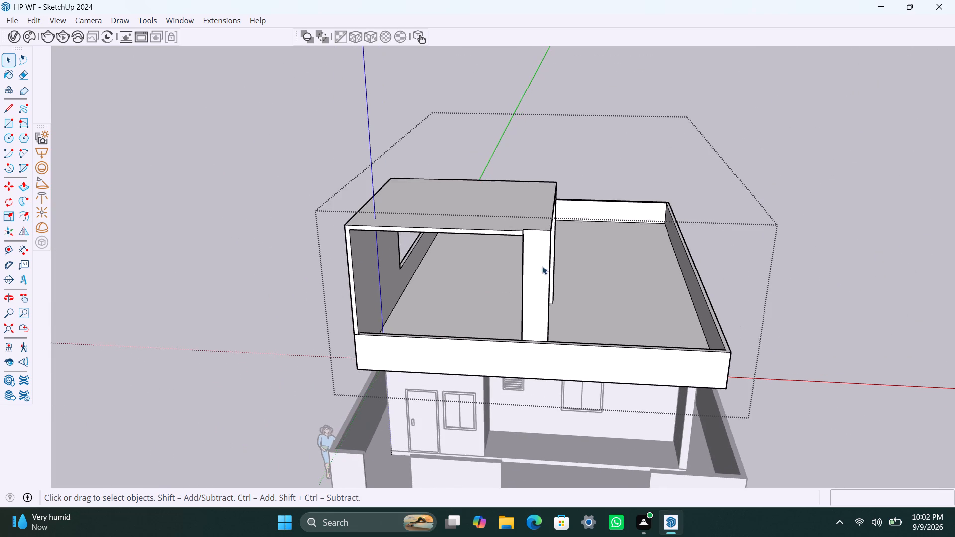
pyautogui.scroll(17, 542, 266)
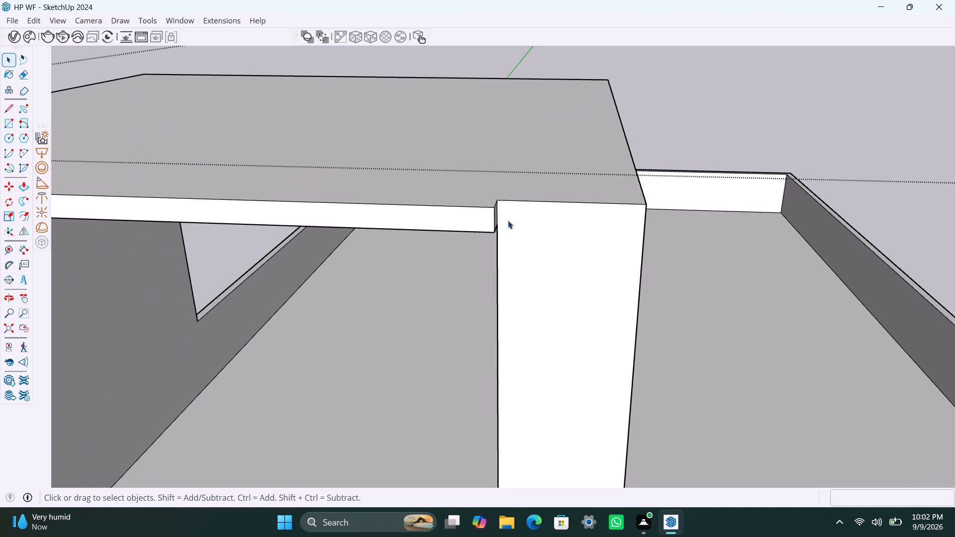
pyautogui.scroll(-5, 509, 224)
pyautogui.moveTo(573, 250); pyautogui.dragTo(396, 281, button='middle')
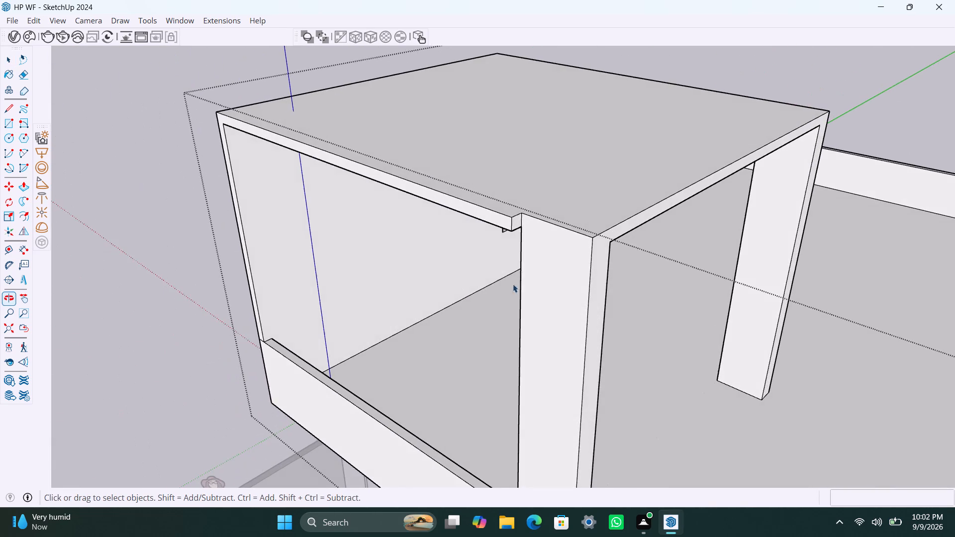
pyautogui.scroll(-10, 553, 277)
pyautogui.moveTo(559, 322); pyautogui.dragTo(471, 348, button='middle')
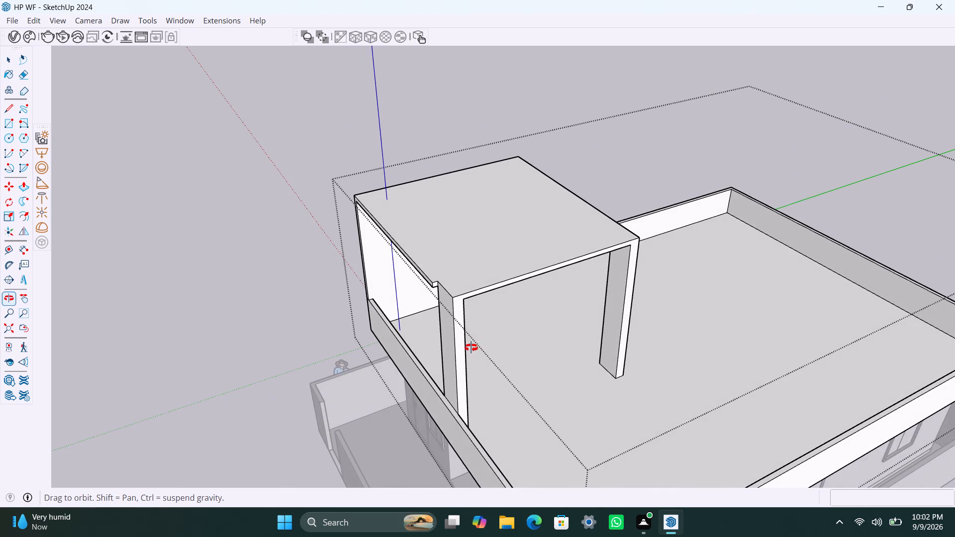
pyautogui.moveTo(471, 348); pyautogui.dragTo(886, 338, button='middle')
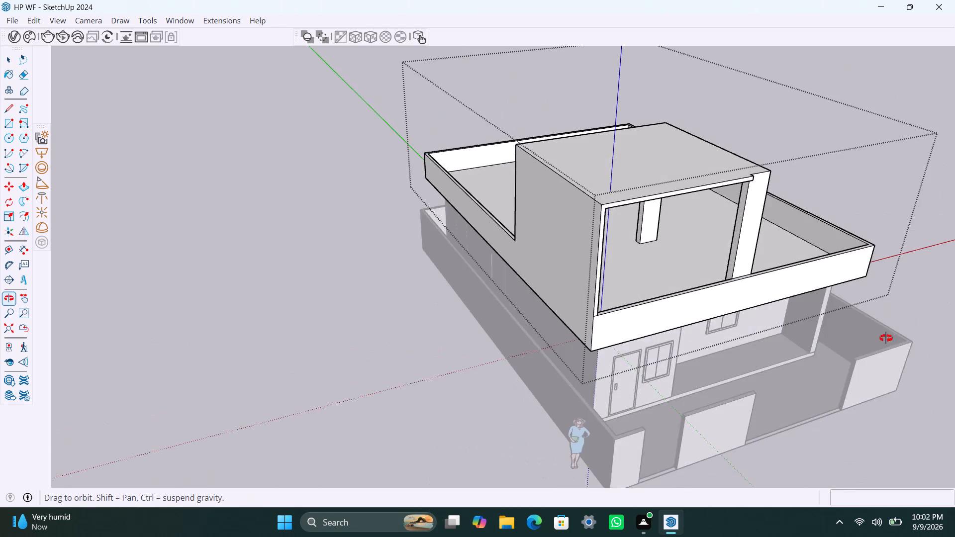
pyautogui.moveTo(886, 338); pyautogui.dragTo(732, 229, button='middle')
pyautogui.scroll(-9, 706, 192)
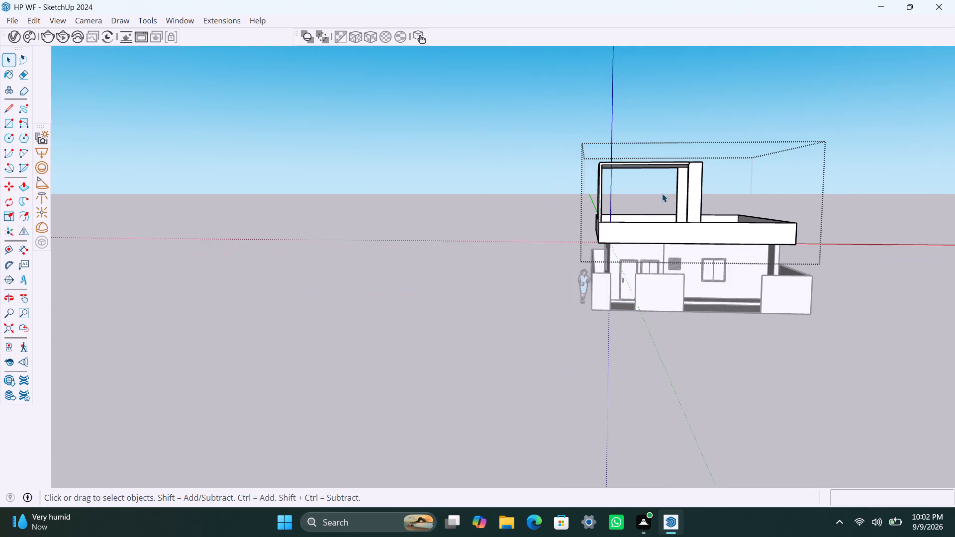
pyautogui.keyDown('shift'); pyautogui.moveTo(658, 208); pyautogui.dragTo(619, 297, button='middle'); pyautogui.keyUp('shift')
pyautogui.scroll(4, 600, 280)
# Save the model and close the roof group.
pyautogui.hotkey('ctrl', 's')
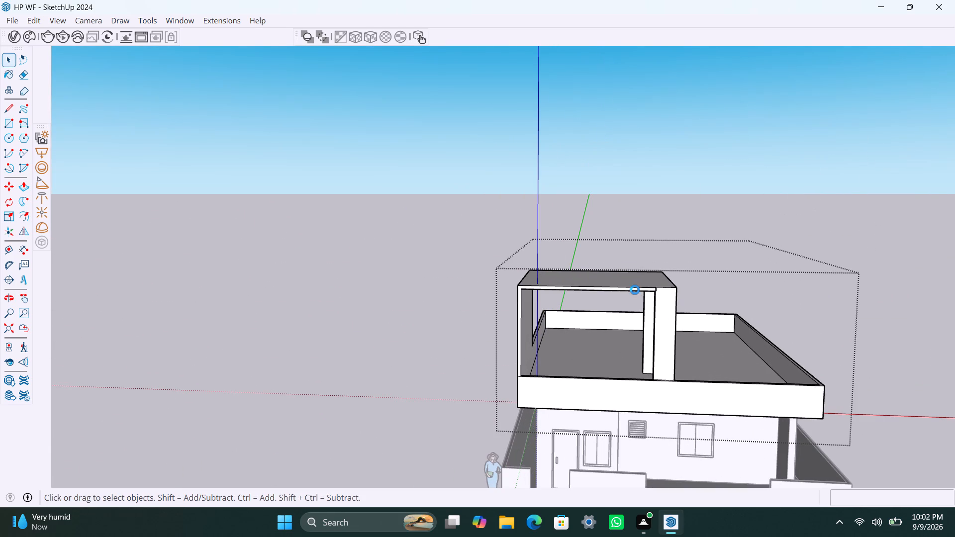
pyautogui.scroll(-3, 625, 336)
pyautogui.keyDown('shift'); pyautogui.moveTo(625, 340); pyautogui.dragTo(636, 308, button='middle'); pyautogui.keyUp('shift')
pyautogui.click(875, 221)
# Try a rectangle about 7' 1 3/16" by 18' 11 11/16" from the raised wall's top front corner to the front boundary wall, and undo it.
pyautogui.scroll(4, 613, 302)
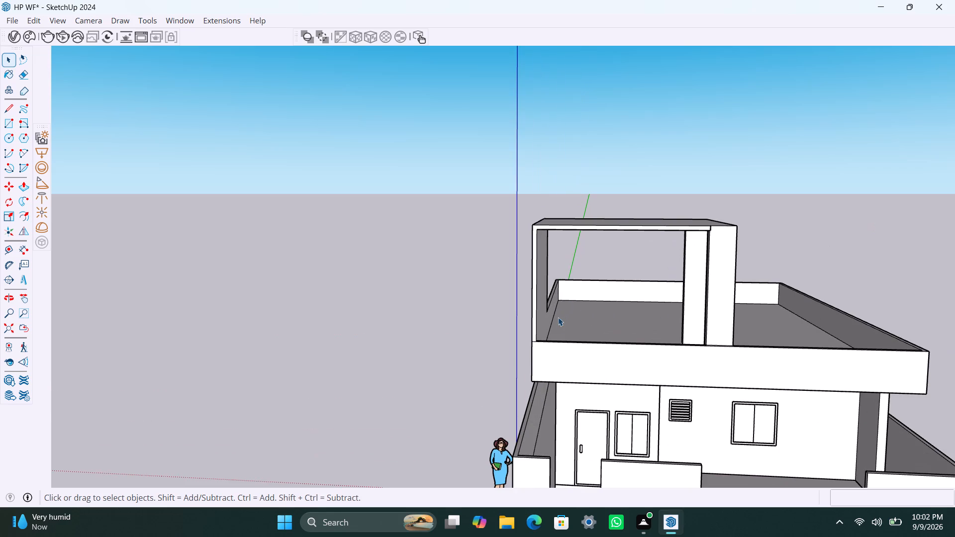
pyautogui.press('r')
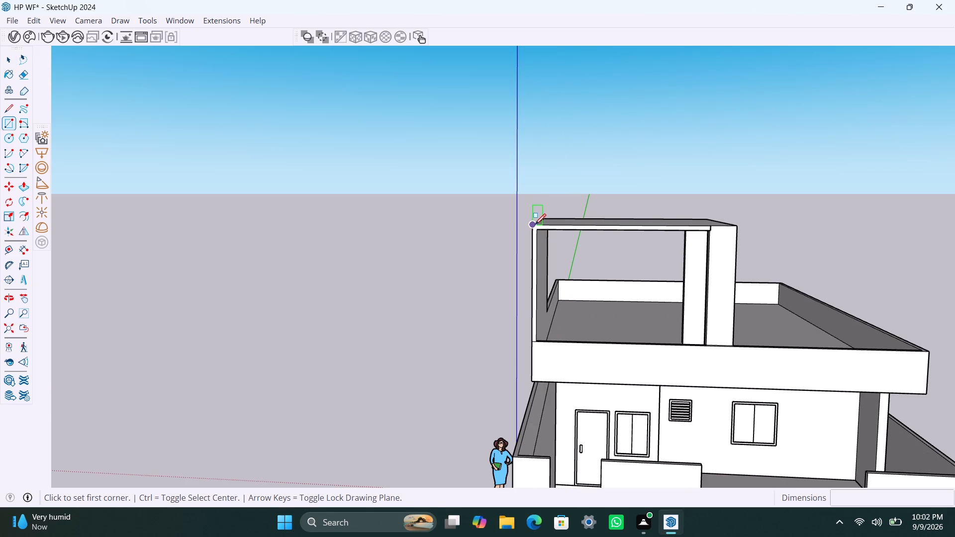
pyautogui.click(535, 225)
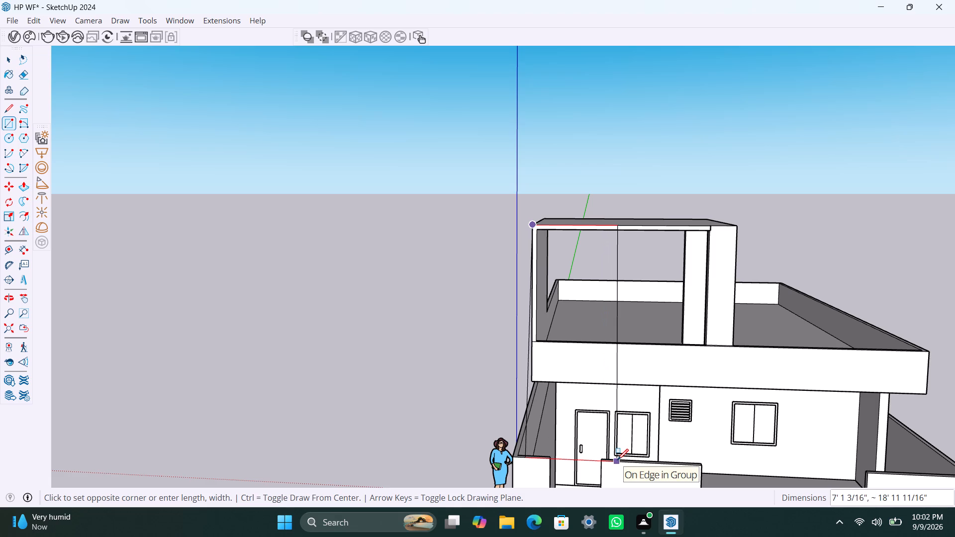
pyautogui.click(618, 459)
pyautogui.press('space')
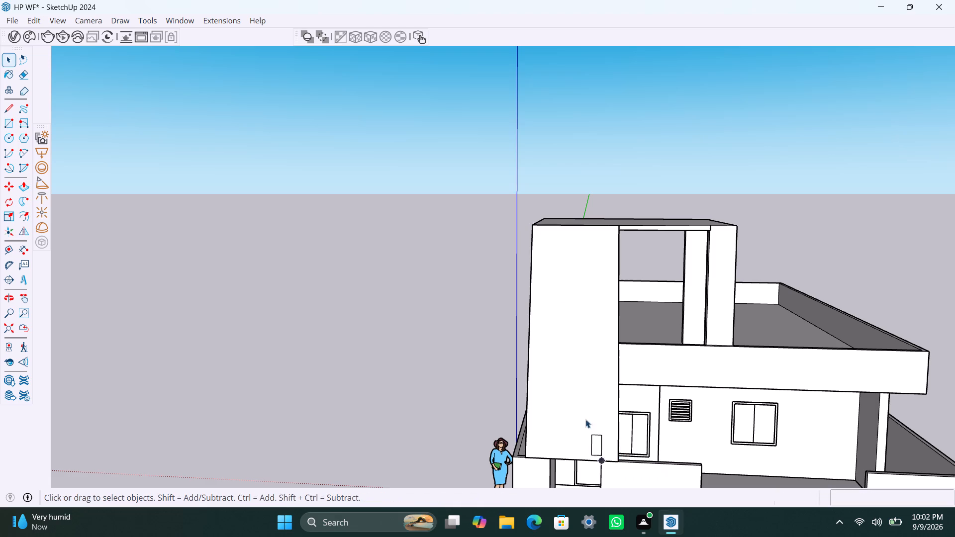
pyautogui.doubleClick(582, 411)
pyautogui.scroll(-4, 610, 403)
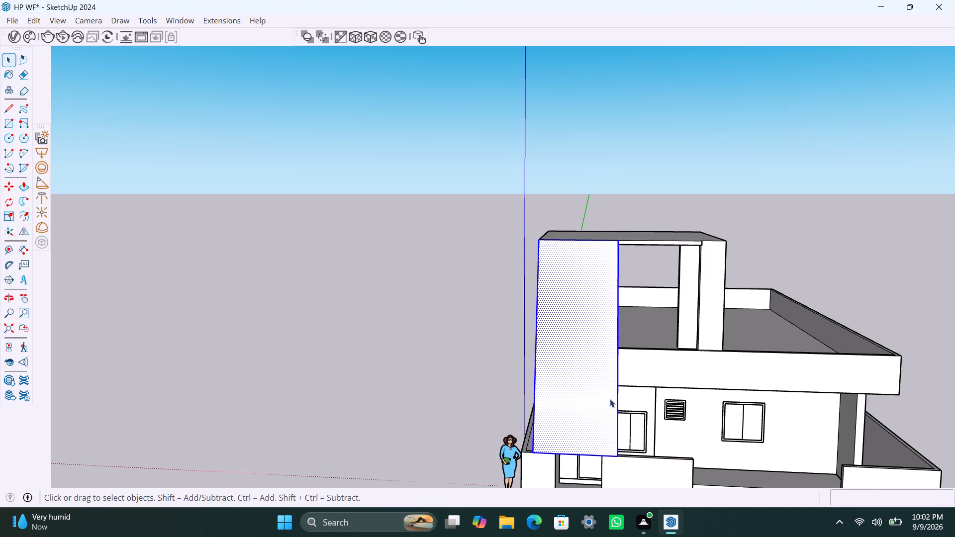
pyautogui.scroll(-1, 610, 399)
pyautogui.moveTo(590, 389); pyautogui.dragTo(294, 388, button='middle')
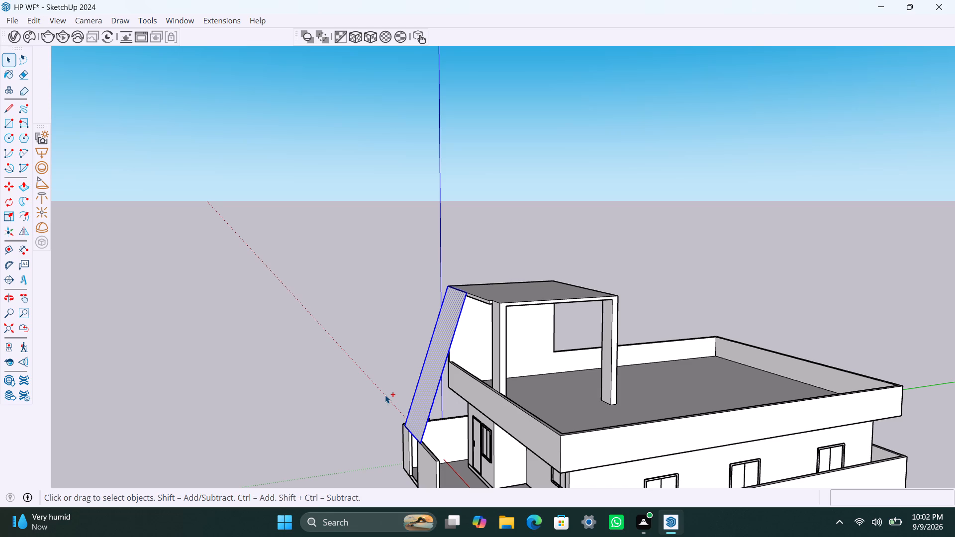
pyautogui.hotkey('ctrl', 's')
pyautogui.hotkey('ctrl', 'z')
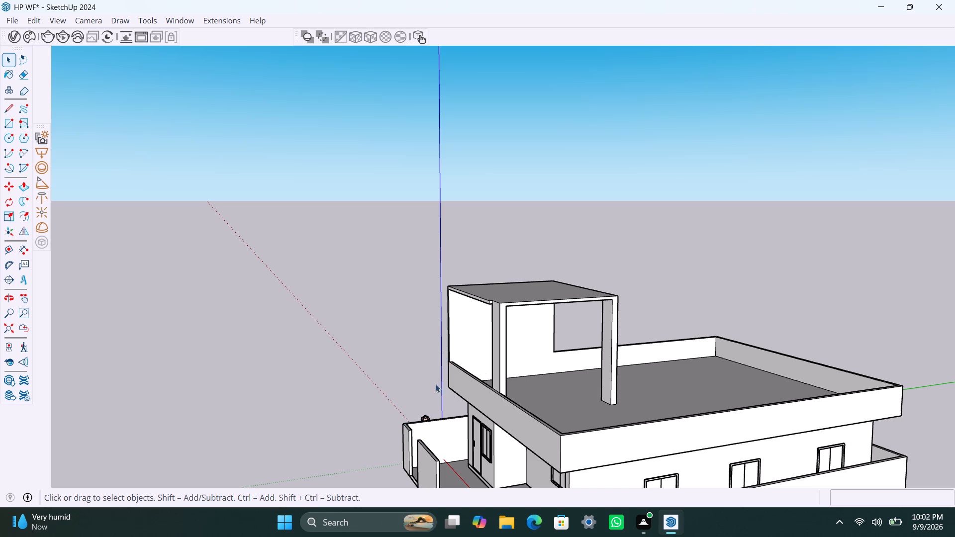
# Draw a rectangle from the raised wall's top front corner to the parapet band's lower edge, in line with the middle boundary wall's left end.
pyautogui.scroll(-4, 482, 361)
pyautogui.moveTo(463, 388); pyautogui.dragTo(770, 403, button='middle')
pyautogui.scroll(5, 509, 387)
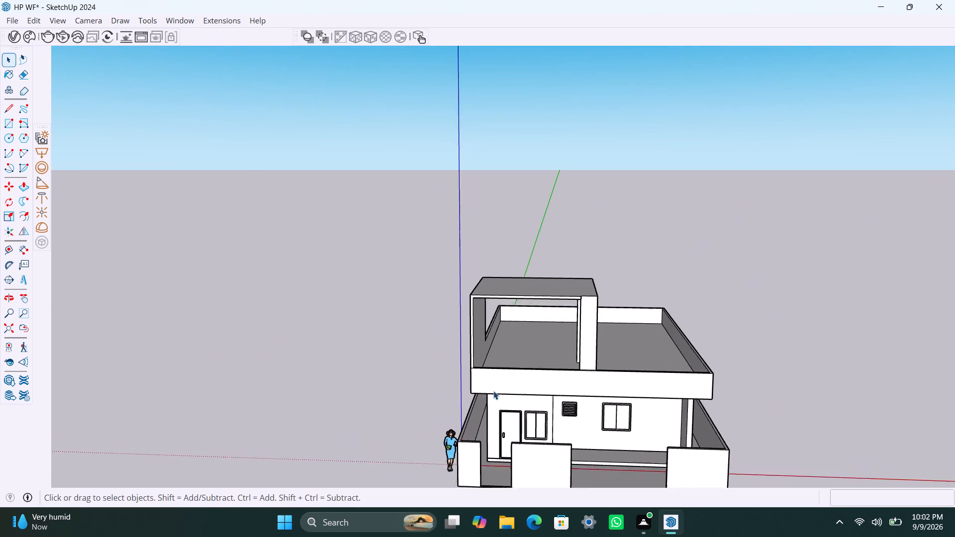
pyautogui.scroll(1, 493, 391)
pyautogui.scroll(-3, 514, 409)
pyautogui.keyDown('shift'); pyautogui.moveTo(519, 410); pyautogui.dragTo(566, 337, button='middle'); pyautogui.keyUp('shift')
pyautogui.scroll(3, 550, 328)
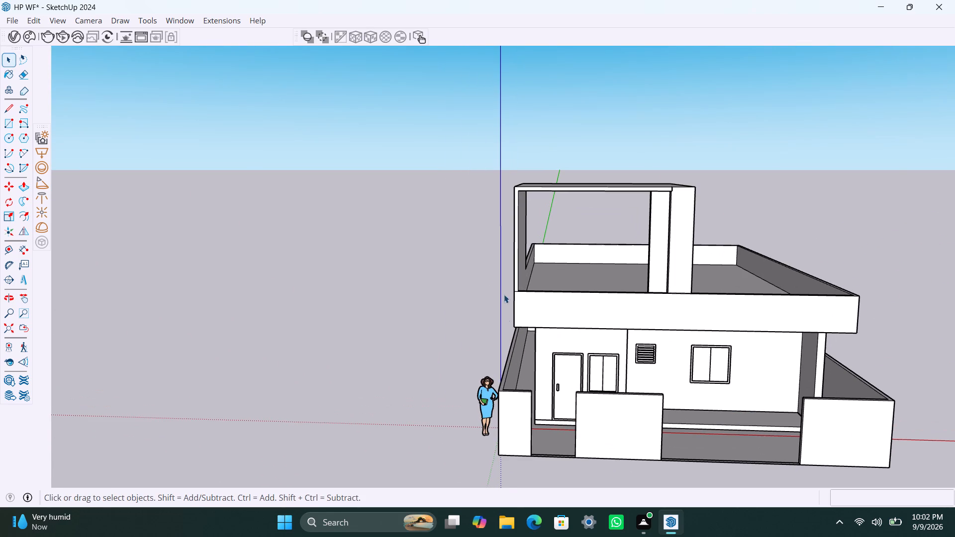
pyautogui.press('r')
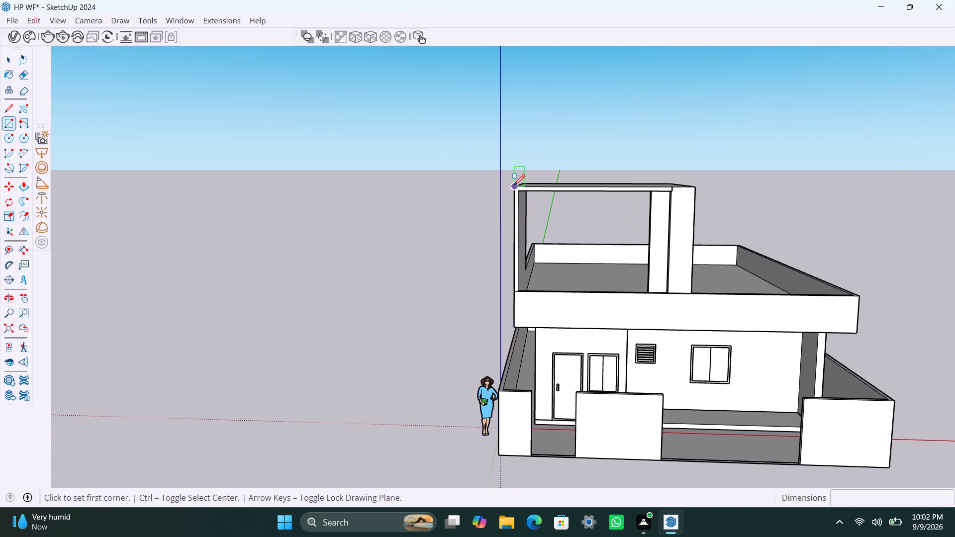
pyautogui.moveTo(515, 186); pyautogui.dragTo(517, 202)
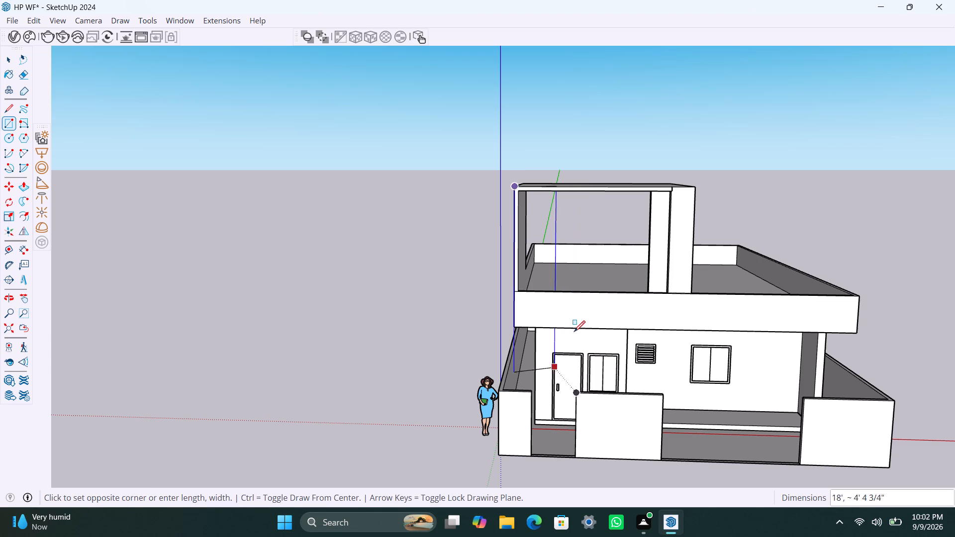
pyautogui.click(575, 330)
pyautogui.press('space')
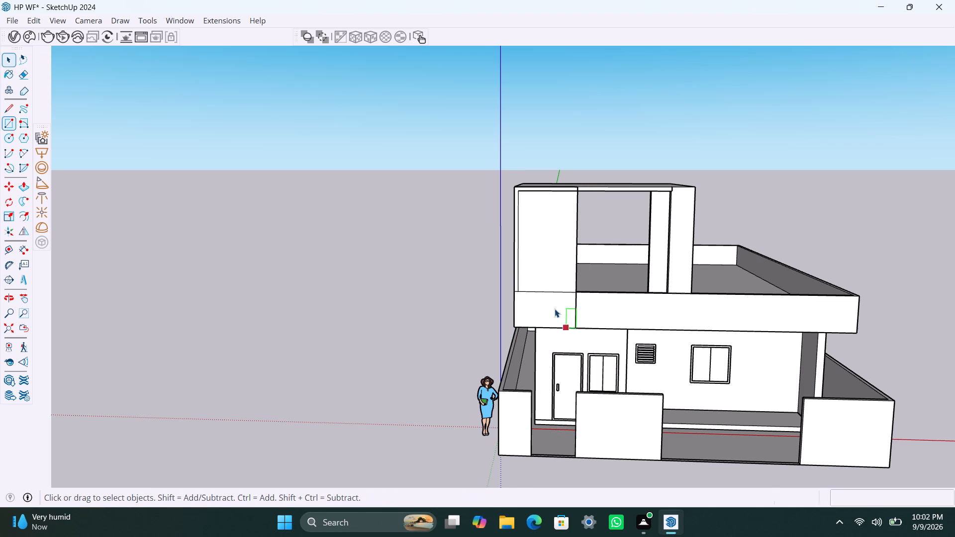
# Group the new rectangle and extrude its face 5" into a front panel.
pyautogui.doubleClick(536, 276)
pyautogui.rightClick(536, 276)
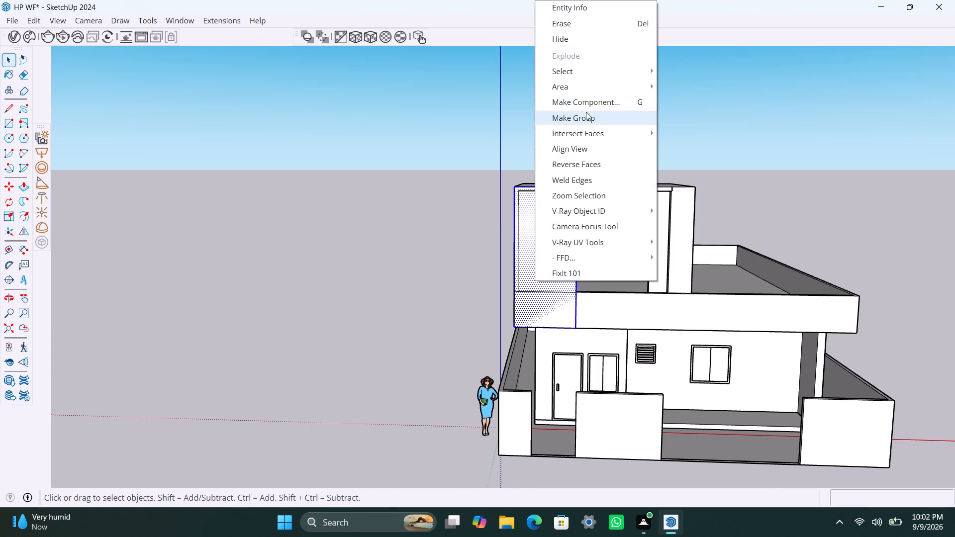
pyautogui.click(586, 112)
pyautogui.tripleClick(551, 270)
pyautogui.press('p')
pyautogui.click(552, 269)
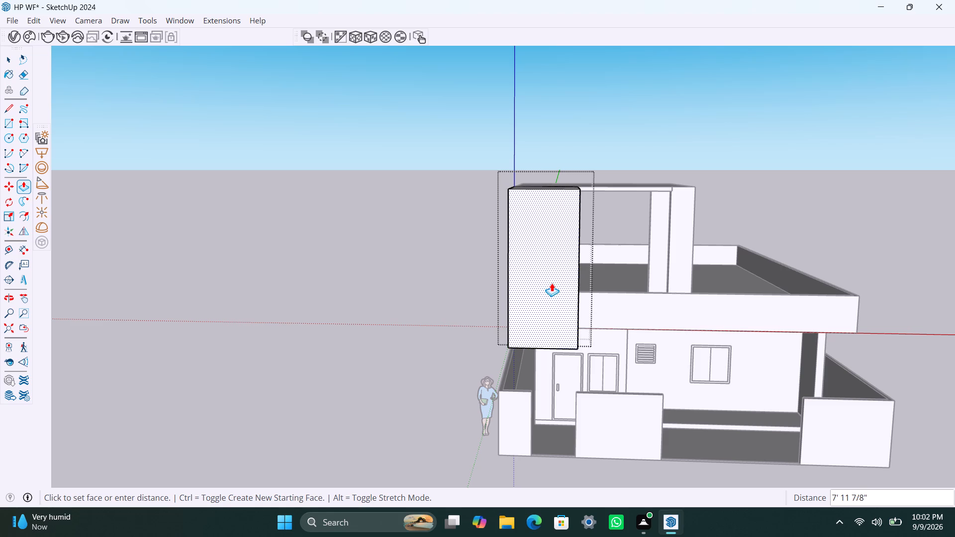
pyautogui.write('5"')
pyautogui.press('Return')
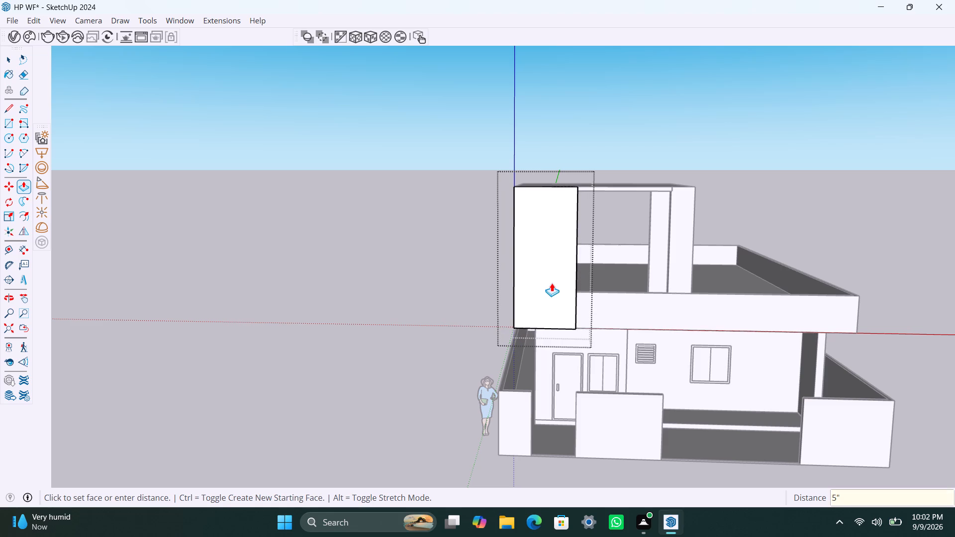
pyautogui.press('space')
# Extend the front panel's bottom face below the parapet band to a panel height of about 14' 11", and close the group.
pyautogui.scroll(-2, 718, 202)
pyautogui.moveTo(852, 165); pyautogui.dragTo(849, 174)
pyautogui.scroll(-3, 667, 263)
pyautogui.moveTo(626, 253); pyautogui.dragTo(483, 309, button='middle')
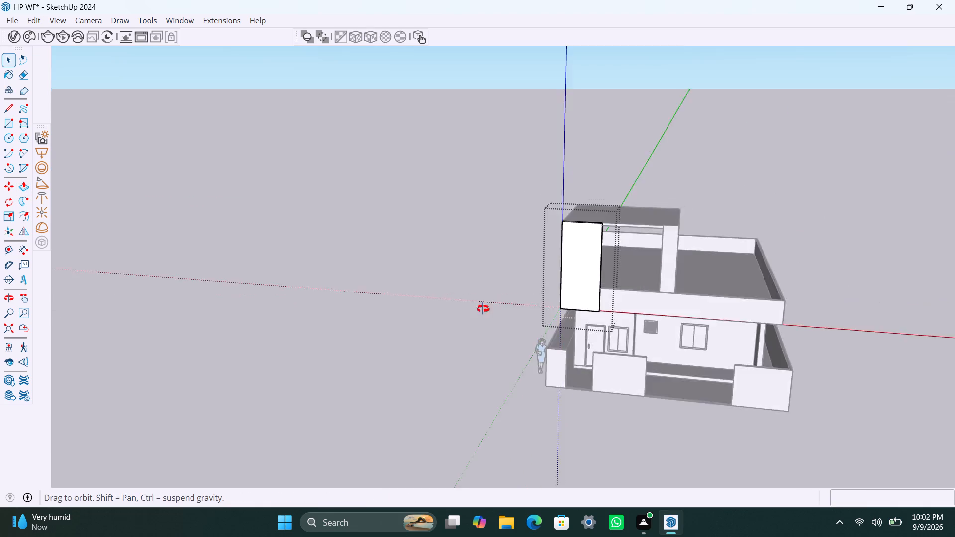
pyautogui.moveTo(483, 309); pyautogui.dragTo(565, 344, button='middle')
pyautogui.scroll(4, 553, 343)
pyautogui.moveTo(617, 320); pyautogui.dragTo(592, 192, button='middle')
pyautogui.scroll(7, 592, 256)
pyautogui.moveTo(571, 268); pyautogui.dragTo(573, 205, button='middle')
pyautogui.scroll(6, 550, 254)
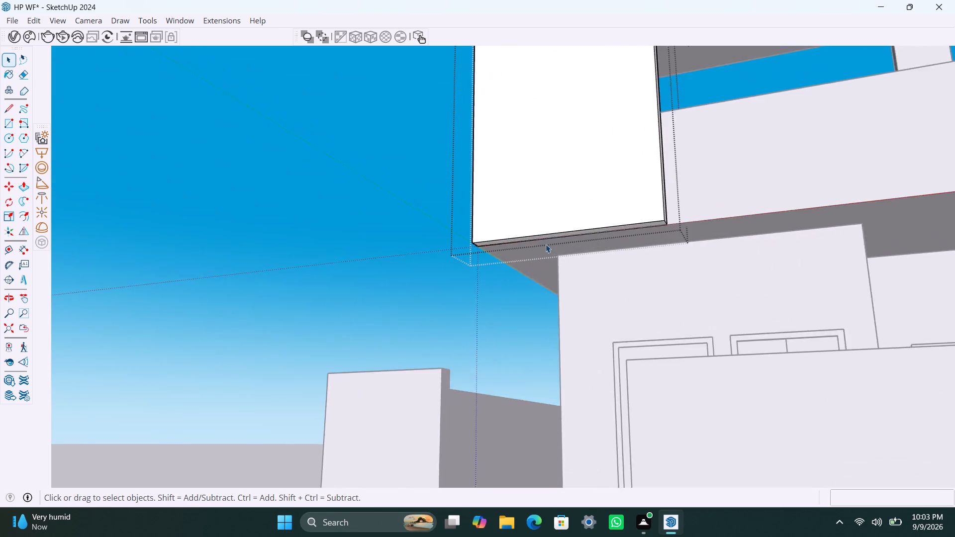
pyautogui.scroll(5, 546, 244)
pyautogui.click(542, 235)
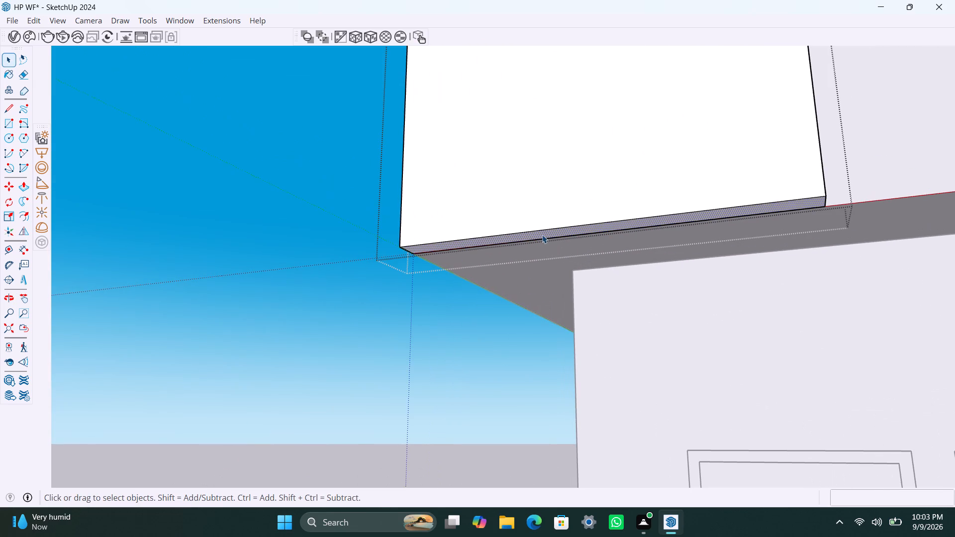
pyautogui.press('p')
pyautogui.moveTo(542, 235); pyautogui.dragTo(564, 402)
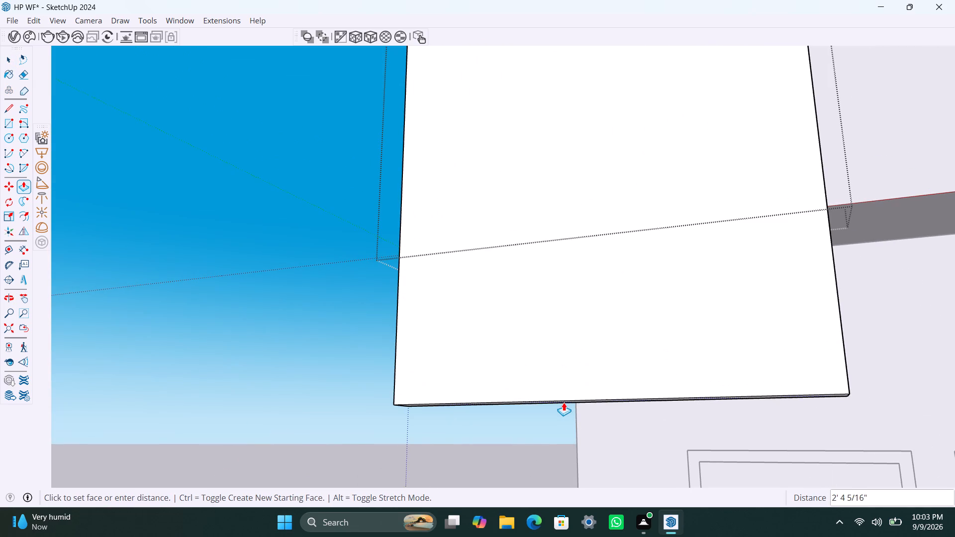
pyautogui.moveTo(564, 402); pyautogui.dragTo(558, 333)
pyautogui.click(558, 333)
pyautogui.press('space')
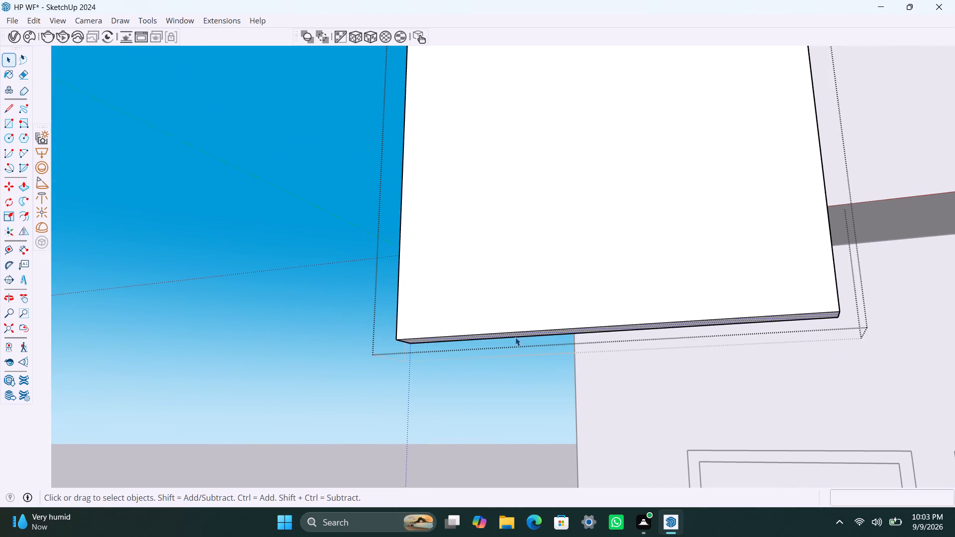
pyautogui.scroll(-12, 352, 287)
pyautogui.moveTo(523, 225); pyautogui.dragTo(548, 355, button='middle')
pyautogui.scroll(-18, 548, 355)
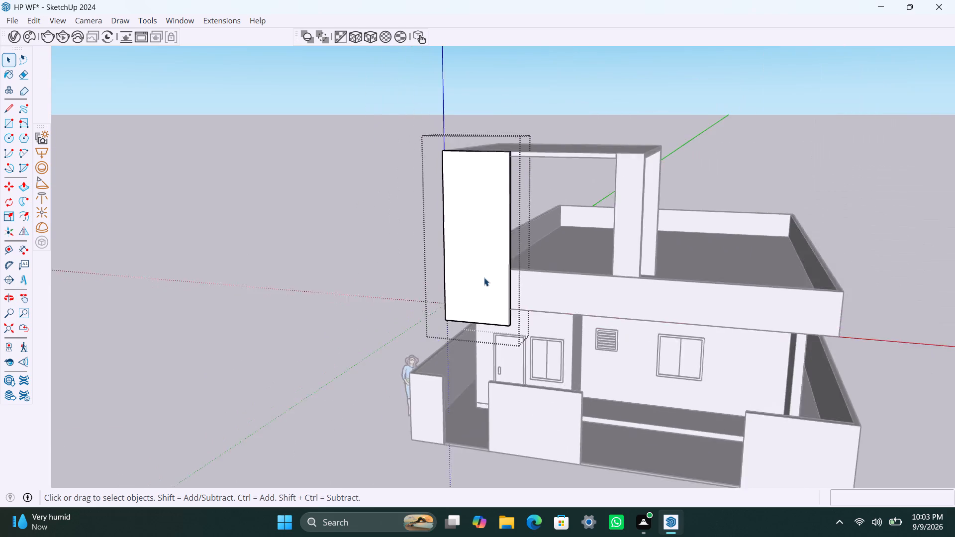
pyautogui.scroll(-1, 484, 277)
pyautogui.tripleClick(365, 236)
# Examine the front panel, roof slab and columns against the whole facade from several angles.
pyautogui.scroll(-4, 494, 305)
pyautogui.moveTo(524, 335); pyautogui.dragTo(599, 309, button='middle')
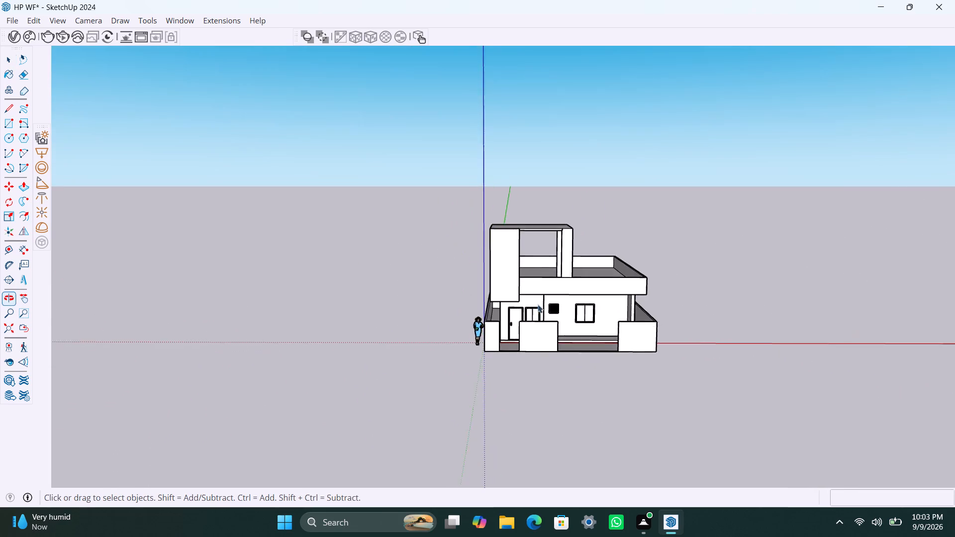
pyautogui.scroll(-7, 533, 296)
pyautogui.keyDown('shift'); pyautogui.moveTo(530, 309); pyautogui.dragTo(504, 357, button='middle'); pyautogui.keyUp('shift')
pyautogui.scroll(4, 556, 351)
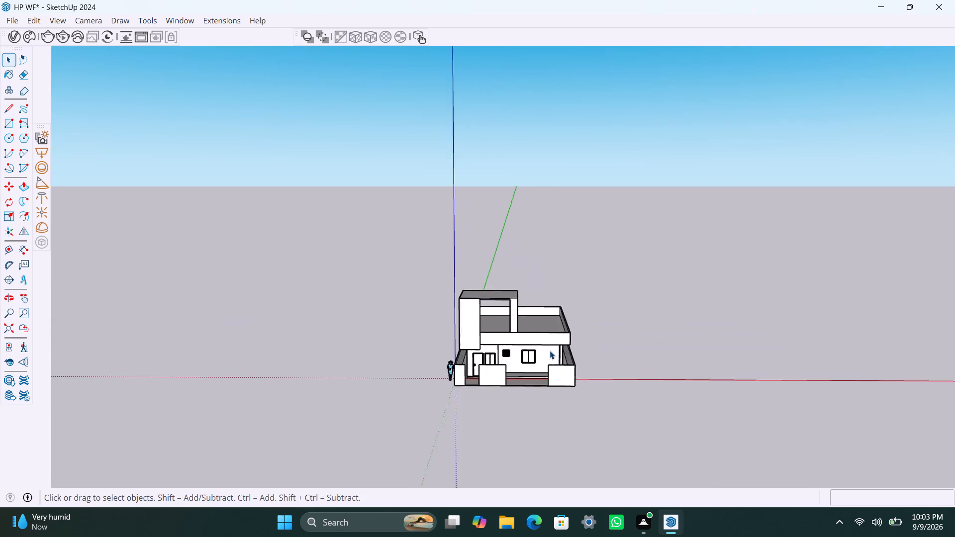
pyautogui.scroll(4, 544, 349)
pyautogui.moveTo(556, 388); pyautogui.dragTo(560, 374, button='middle')
pyautogui.scroll(2, 554, 375)
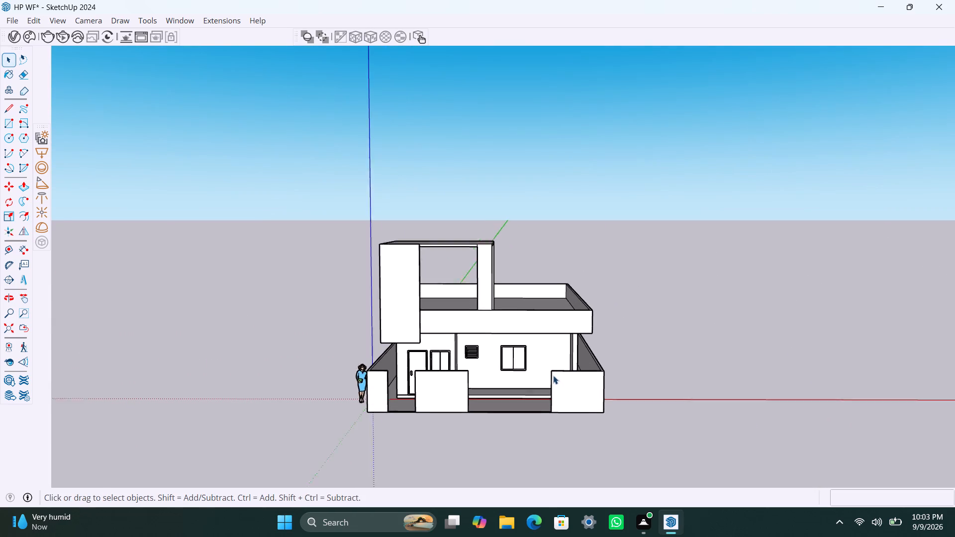
pyautogui.scroll(1, 553, 375)
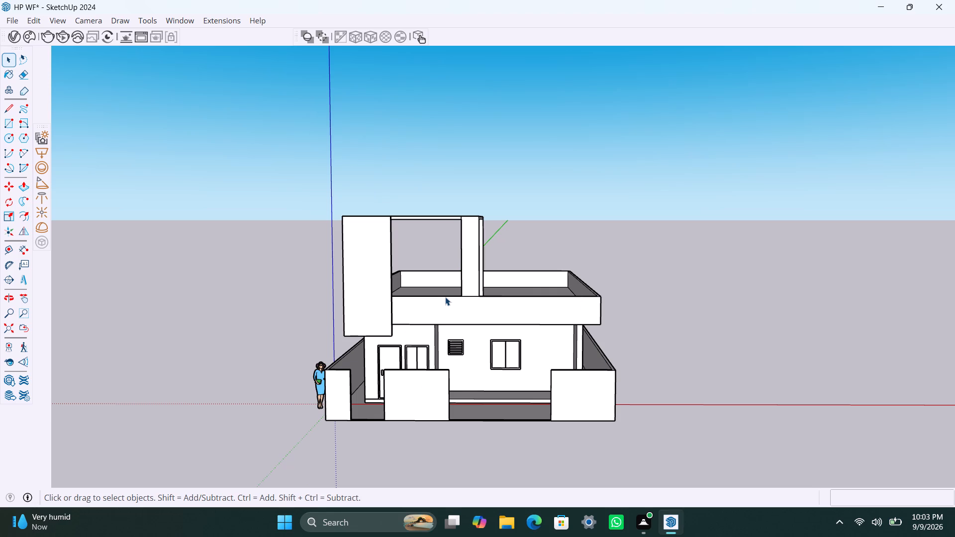
pyautogui.scroll(-3, 438, 214)
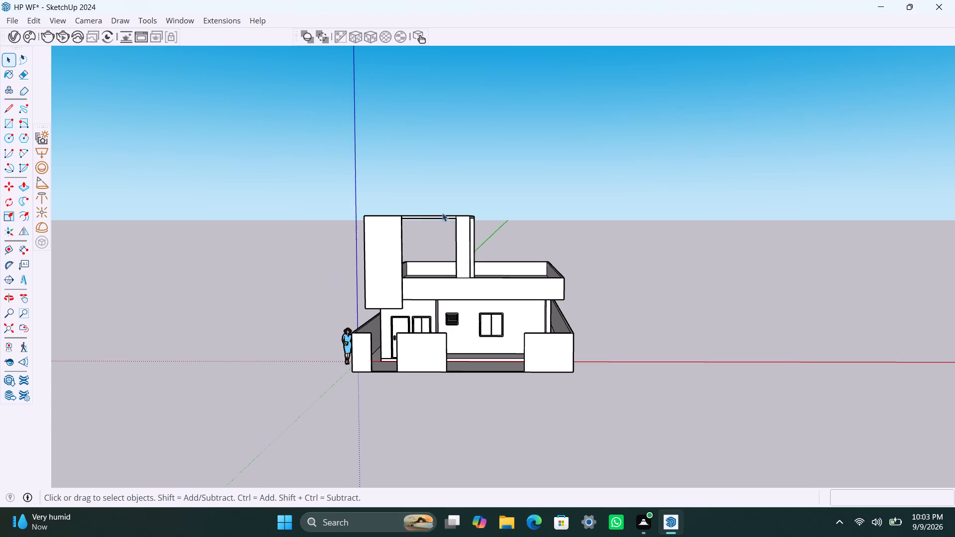
pyautogui.moveTo(448, 227); pyautogui.dragTo(401, 299, button='middle')
pyautogui.scroll(9, 436, 268)
pyautogui.scroll(3, 439, 226)
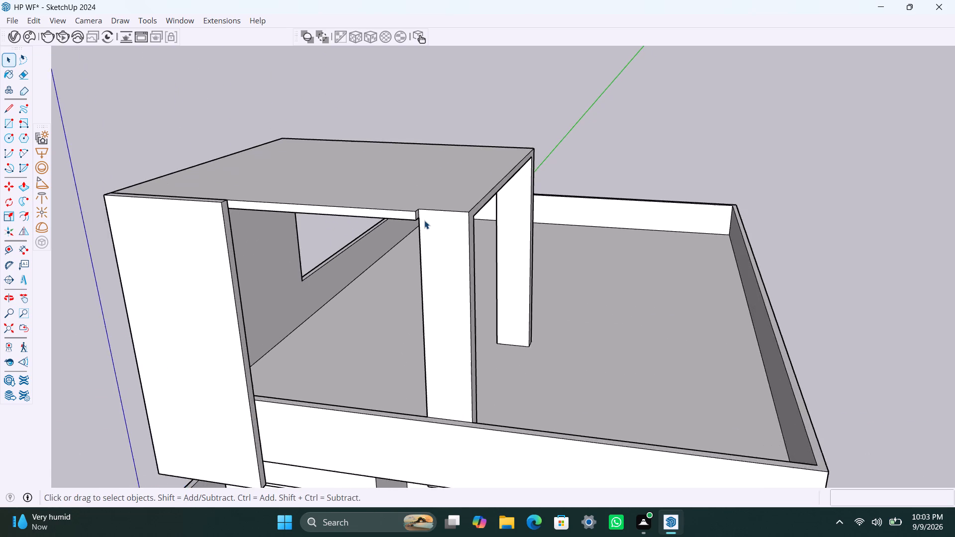
pyautogui.scroll(6, 424, 220)
pyautogui.scroll(-8, 373, 219)
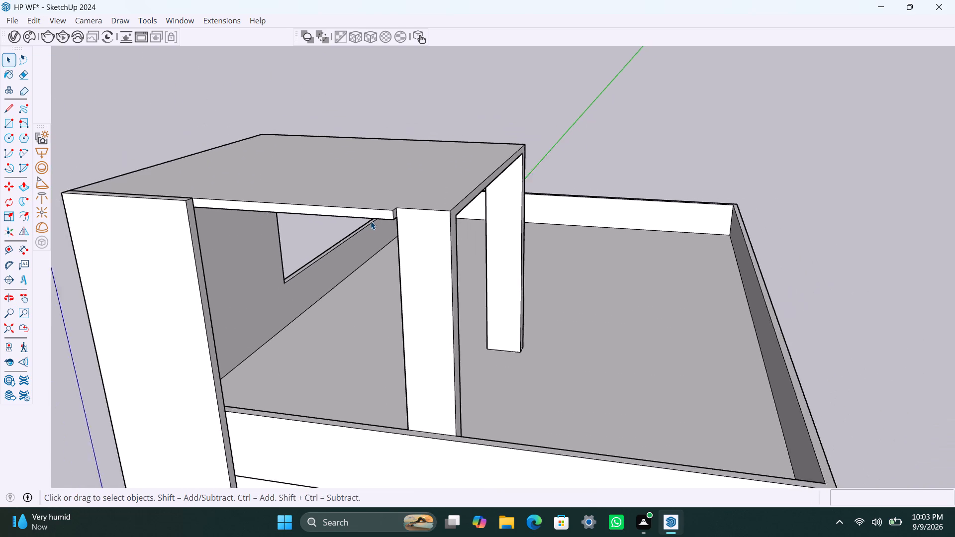
pyautogui.scroll(-12, 371, 221)
pyautogui.moveTo(365, 245); pyautogui.dragTo(455, 254, button='middle')
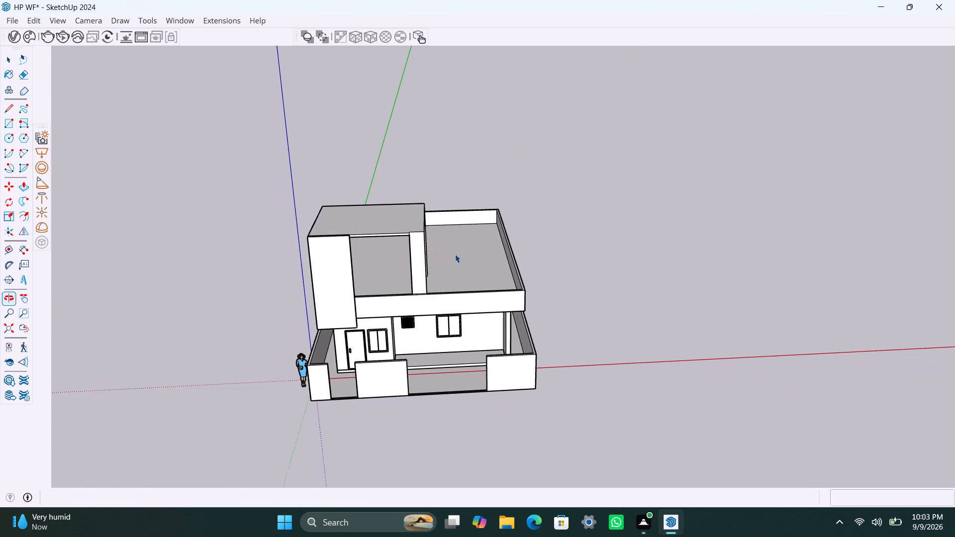
pyautogui.scroll(-2, 452, 256)
# Save the model.
pyautogui.hotkey('ctrl', 's')
# Inside the front panel's group, draw a narrow vertical strip about 14' 11" tall near the front face's left edge, from top to bottom.
pyautogui.scroll(-4, 445, 275)
pyautogui.moveTo(456, 303); pyautogui.dragTo(430, 312, button='middle')
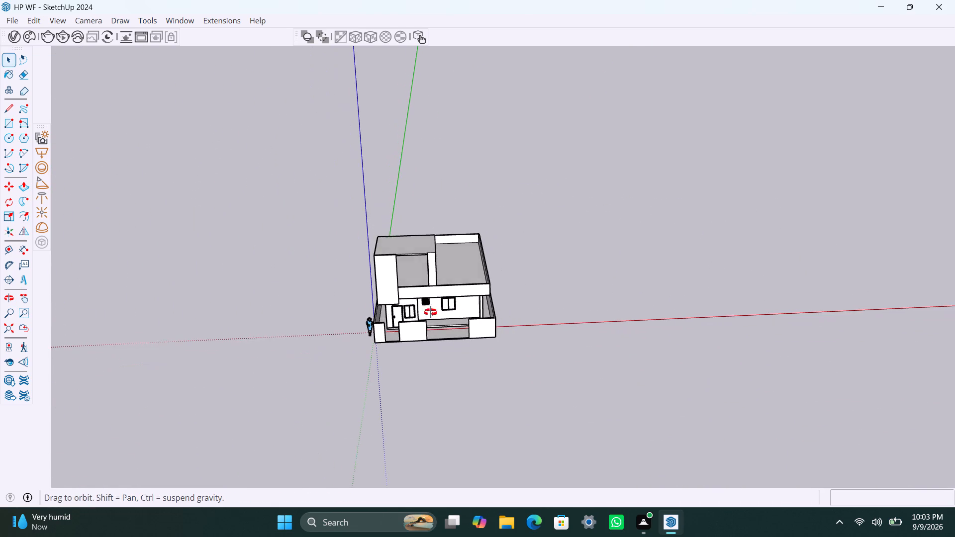
pyautogui.moveTo(430, 312); pyautogui.dragTo(427, 325, button='middle')
pyautogui.scroll(5, 422, 280)
pyautogui.keyDown('shift'); pyautogui.moveTo(406, 272); pyautogui.dragTo(407, 272, button='middle'); pyautogui.keyUp('shift')
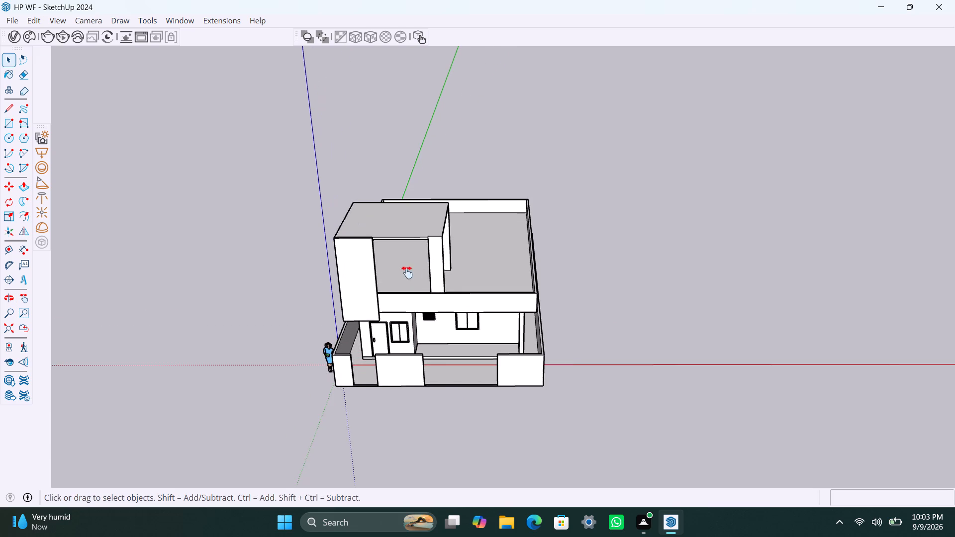
pyautogui.keyDown('shift'); pyautogui.moveTo(407, 272); pyautogui.dragTo(430, 273, button='middle'); pyautogui.keyUp('shift')
pyautogui.scroll(4, 393, 296)
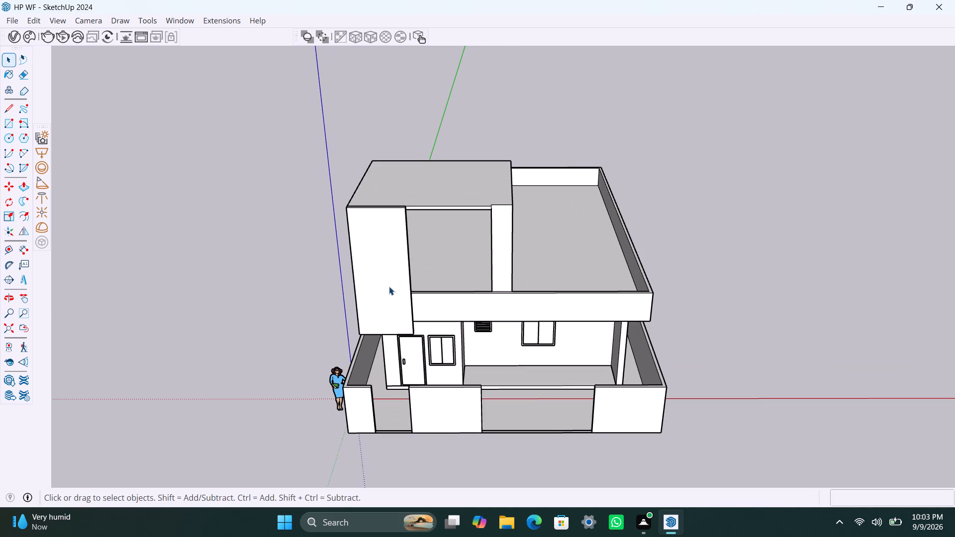
pyautogui.doubleClick(371, 269)
pyautogui.click(371, 266)
pyautogui.scroll(3, 368, 262)
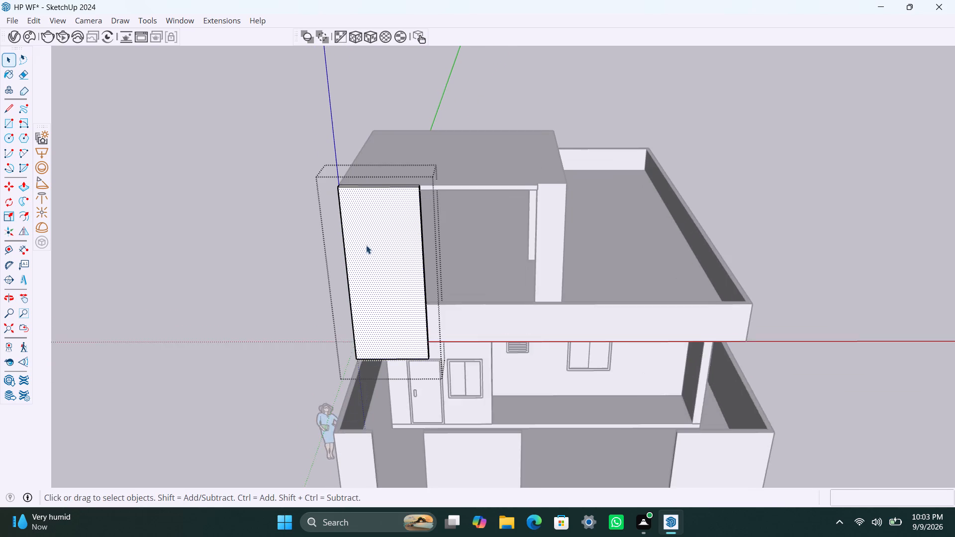
pyautogui.scroll(2, 365, 242)
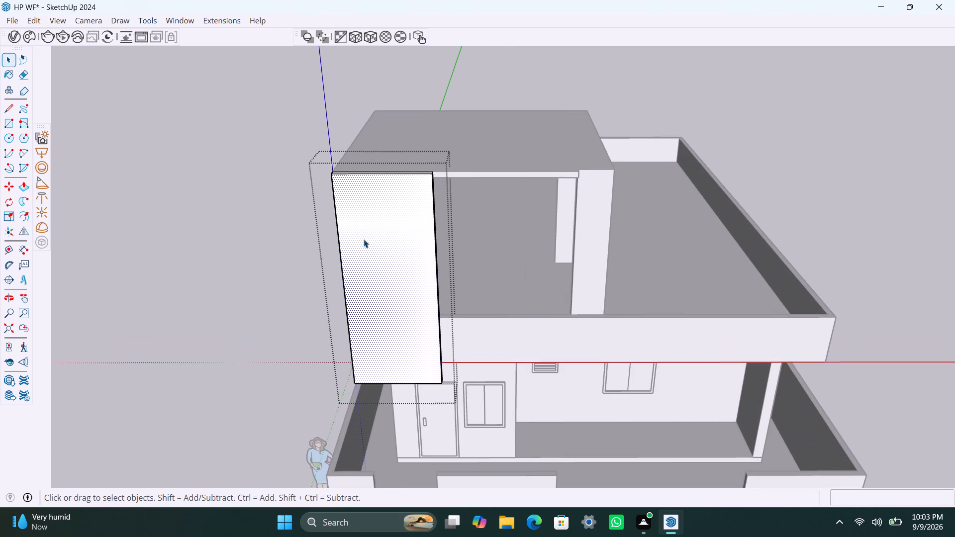
pyautogui.scroll(2, 356, 225)
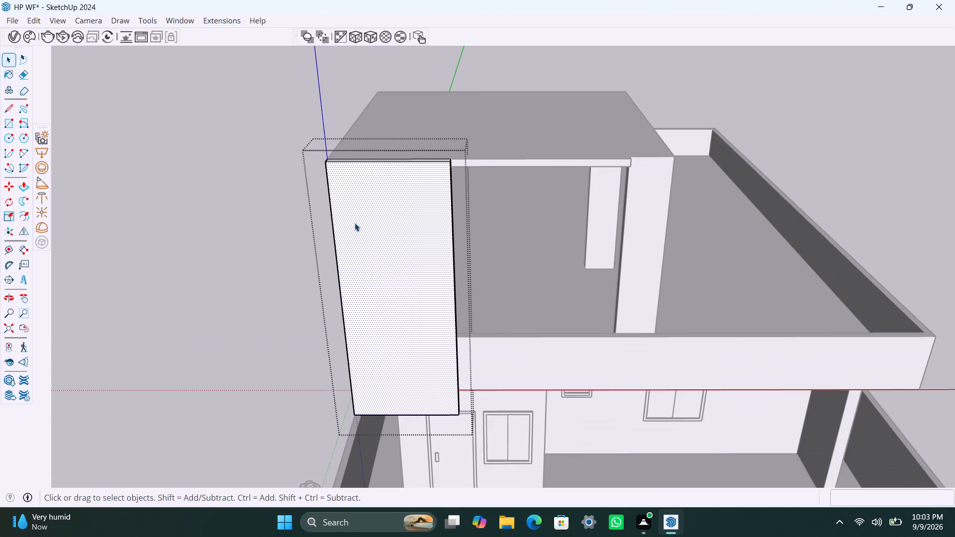
pyautogui.press('r')
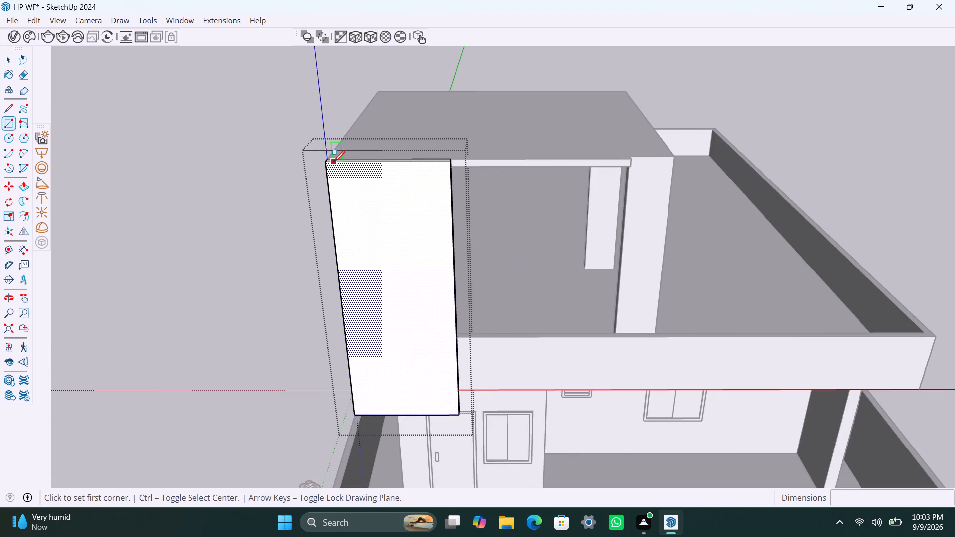
pyautogui.click(335, 161)
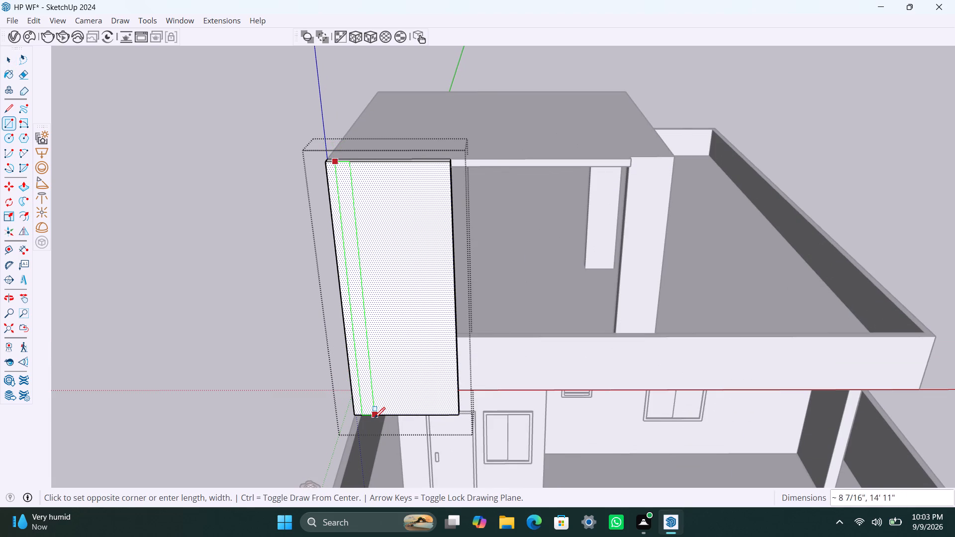
pyautogui.click(372, 414)
pyautogui.press('space')
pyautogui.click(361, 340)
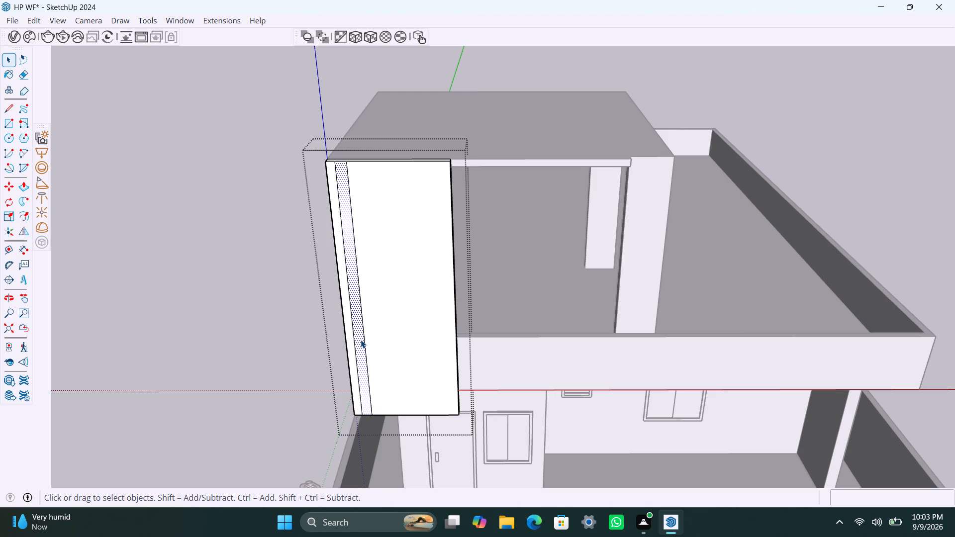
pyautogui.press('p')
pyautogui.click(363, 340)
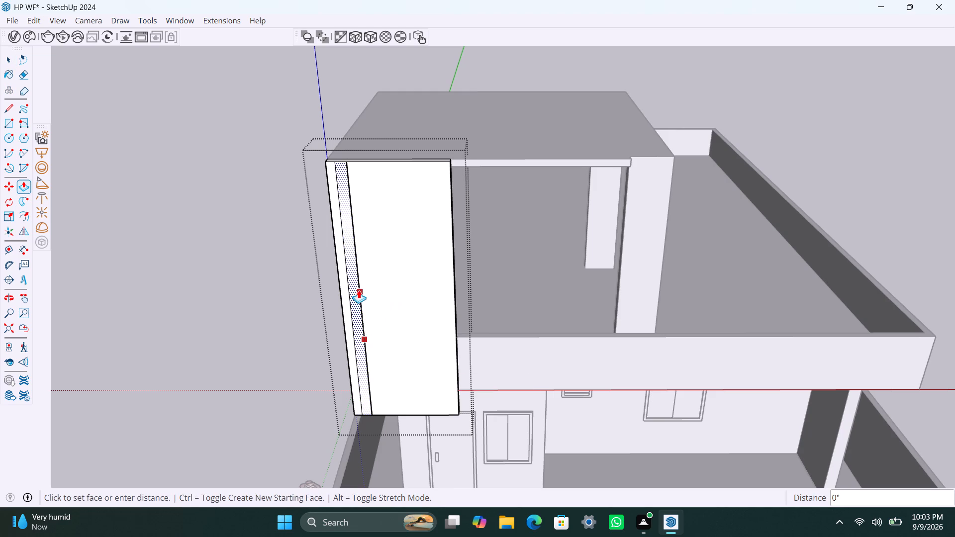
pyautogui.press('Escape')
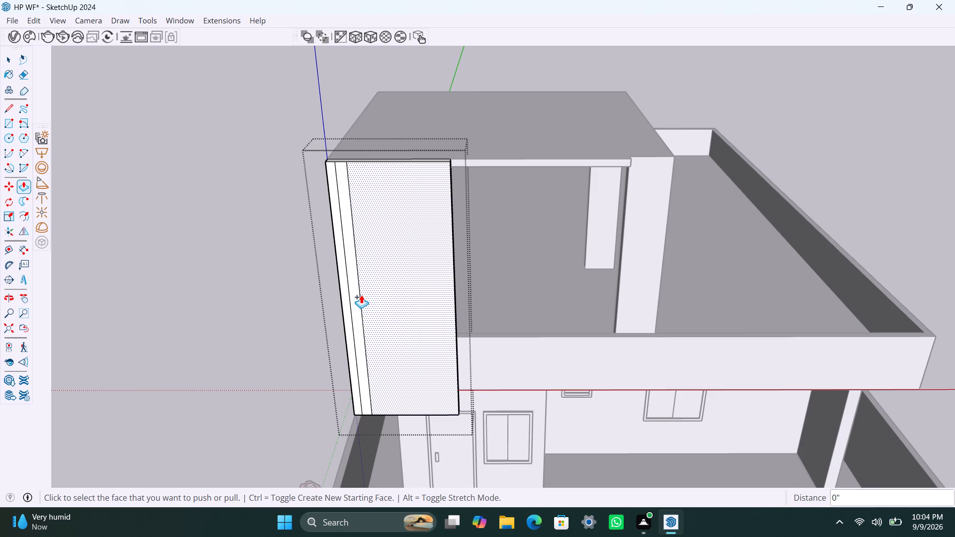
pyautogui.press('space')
# Copy the narrow strip's top edge 4 1/2" down the panel's front face.
pyautogui.click(340, 161)
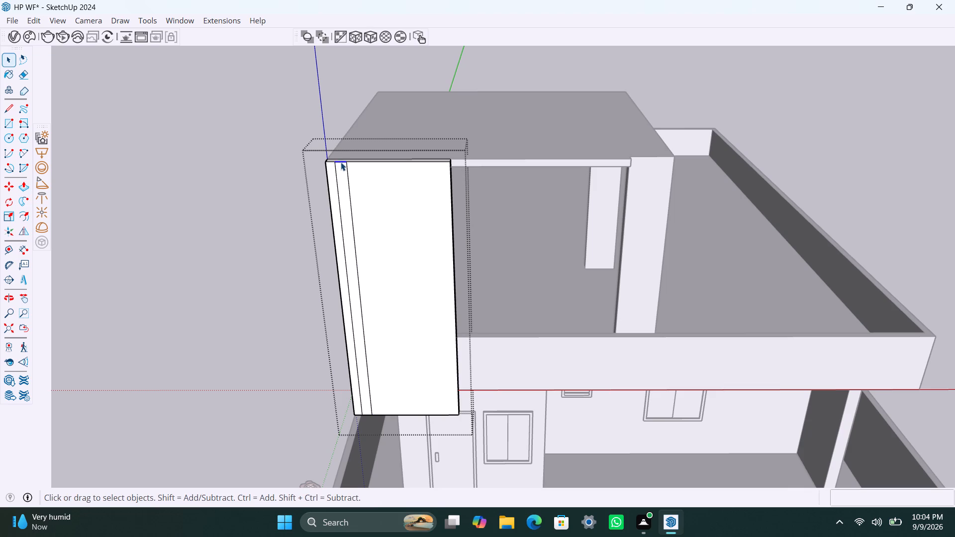
pyautogui.press('m')
pyautogui.click(341, 162)
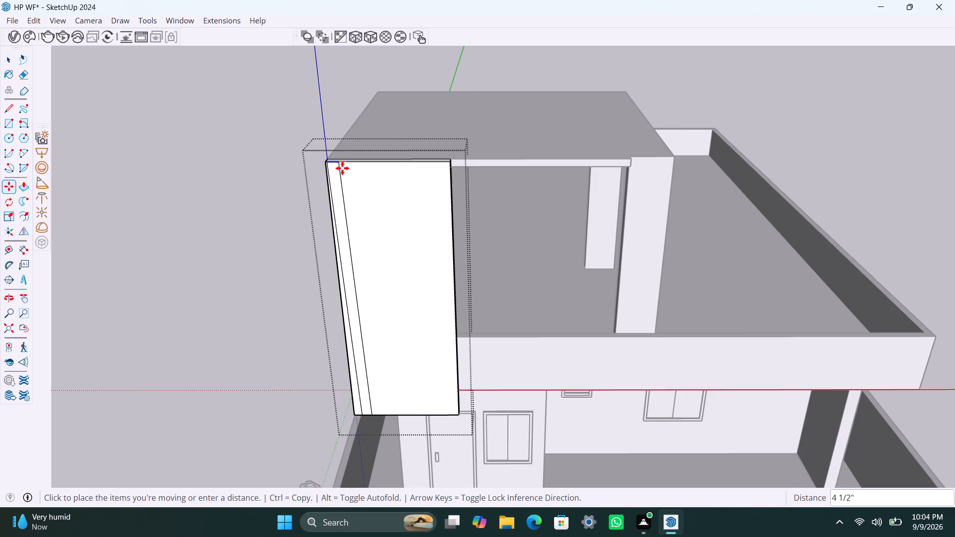
pyautogui.press('Escape')
pyautogui.click(345, 163)
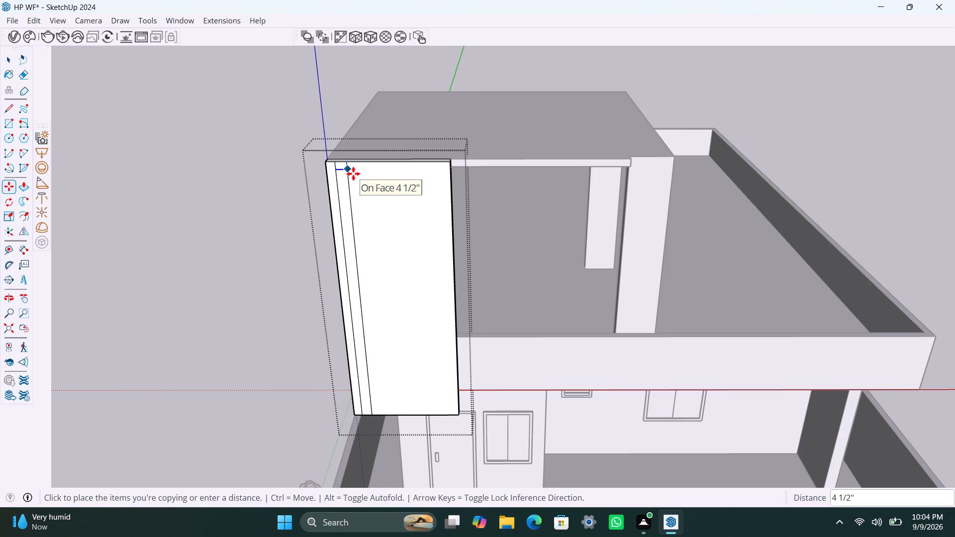
pyautogui.click(353, 174)
pyautogui.press('space')
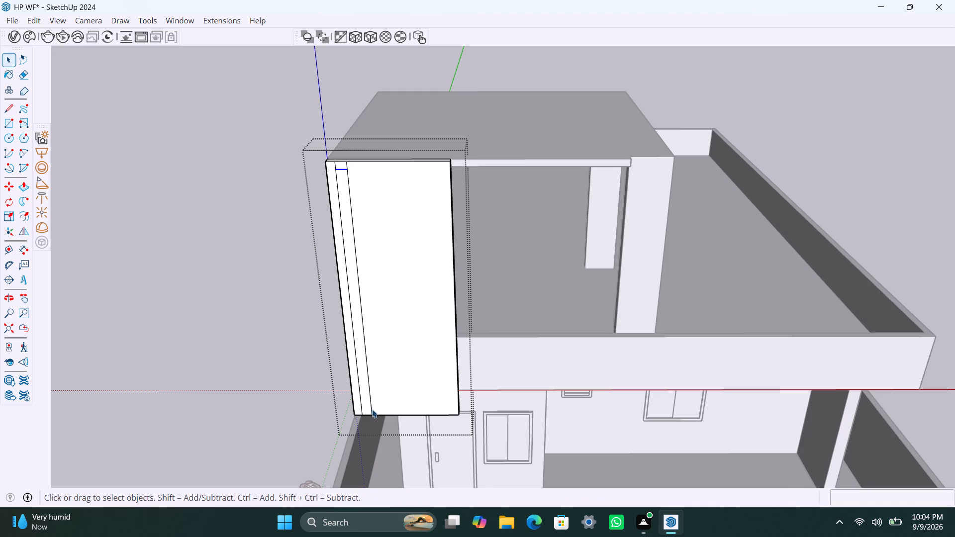
# Copy the narrow strip's bottom edge 4 1/2" up the panel's front face.
pyautogui.click(367, 411)
pyautogui.click(368, 412)
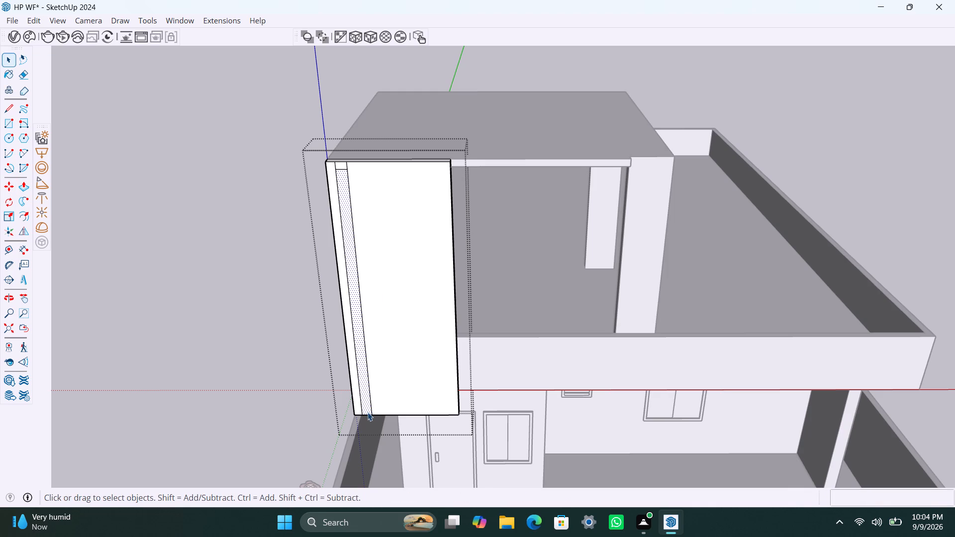
pyautogui.click(369, 413)
pyautogui.scroll(1, 369, 413)
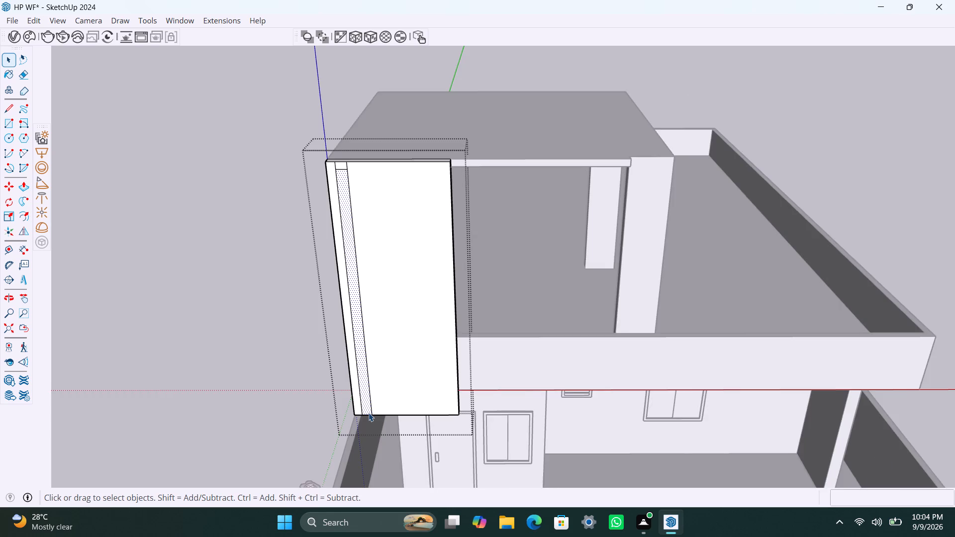
pyautogui.scroll(2, 369, 413)
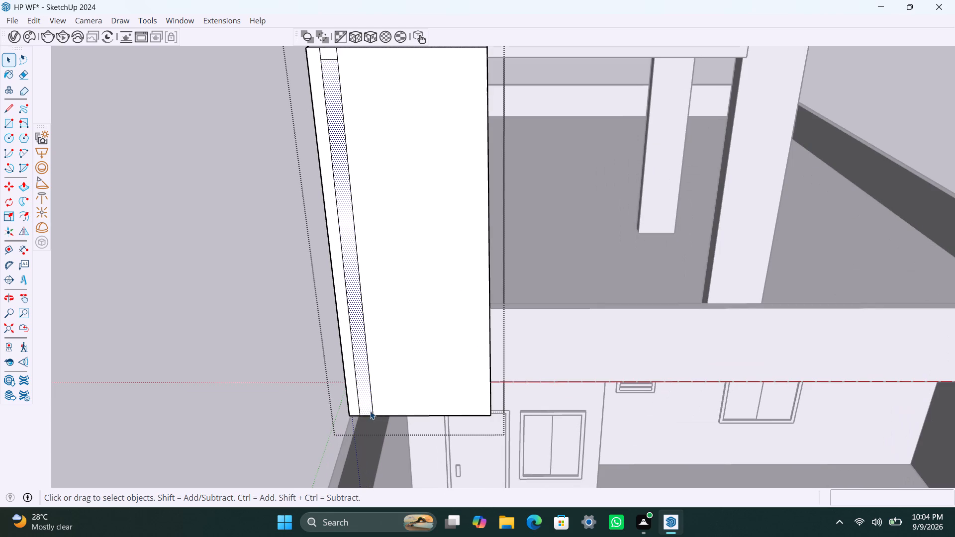
pyautogui.scroll(2, 351, 415)
pyautogui.scroll(5, 400, 410)
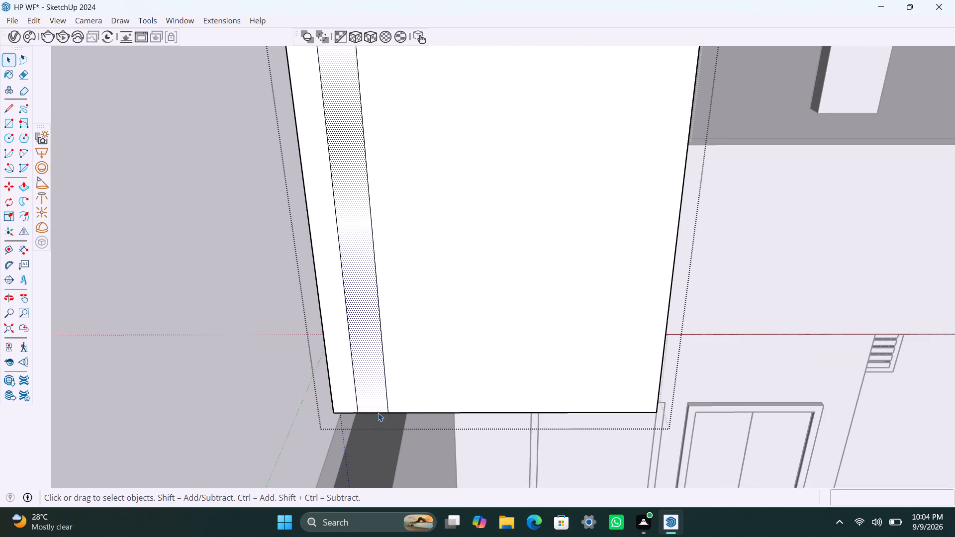
pyautogui.click(381, 411)
pyautogui.press('m')
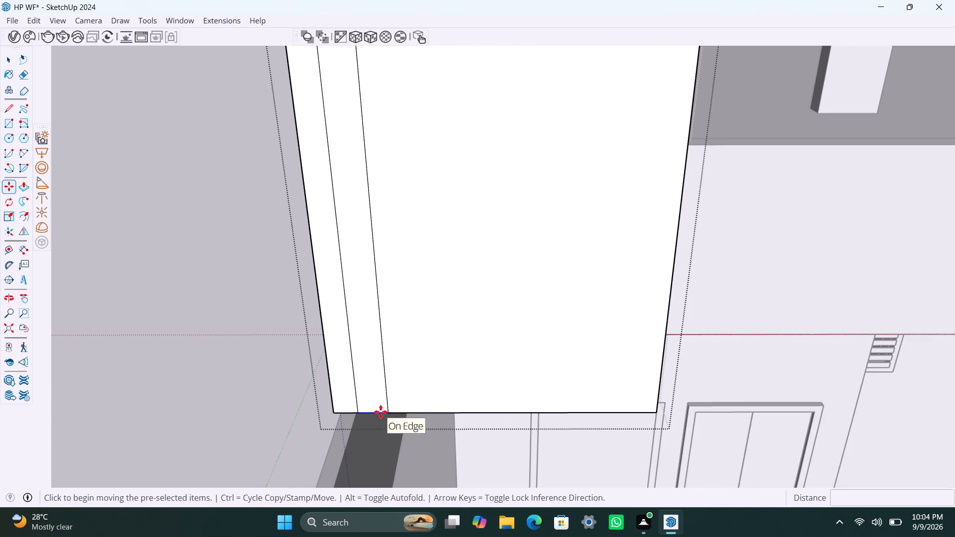
pyautogui.click(387, 412)
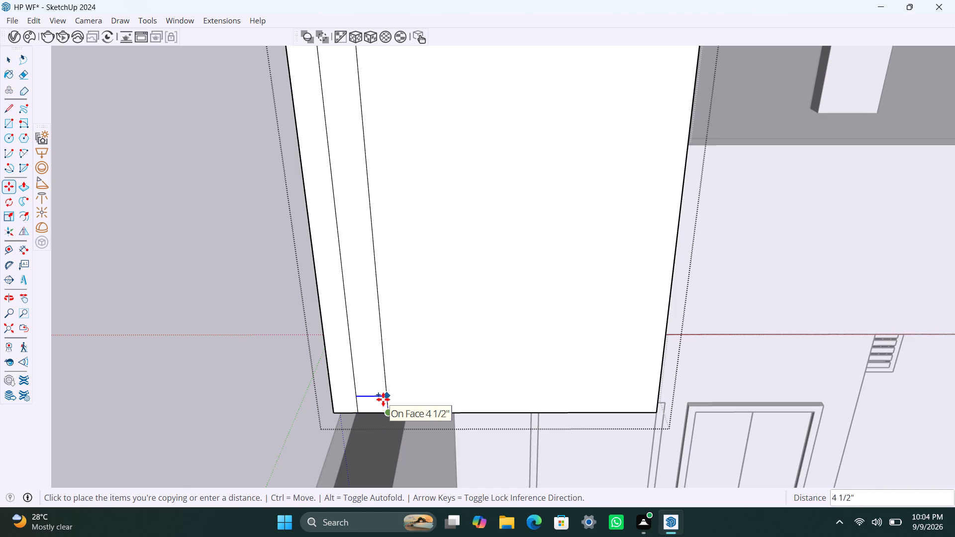
pyautogui.click(383, 398)
pyautogui.press('space')
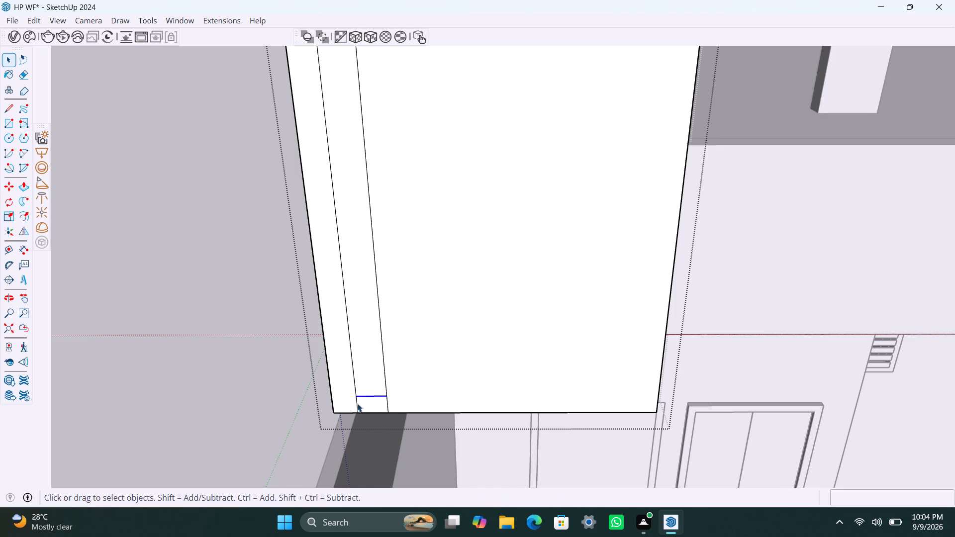
# Delete the leftover side segments beyond the strip's new top and bottom edges, leaving a closed inset rectangle.
pyautogui.click(358, 402)
pyautogui.press('Delete')
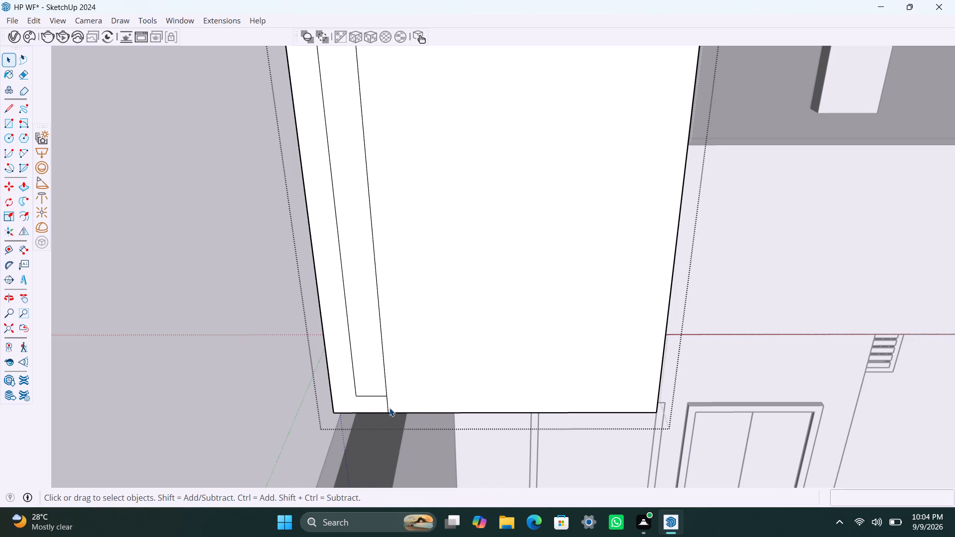
pyautogui.click(388, 407)
pyautogui.press('Delete')
pyautogui.scroll(-18, 370, 324)
pyautogui.keyDown('shift'); pyautogui.moveTo(366, 237); pyautogui.dragTo(380, 331, button='middle'); pyautogui.keyUp('shift')
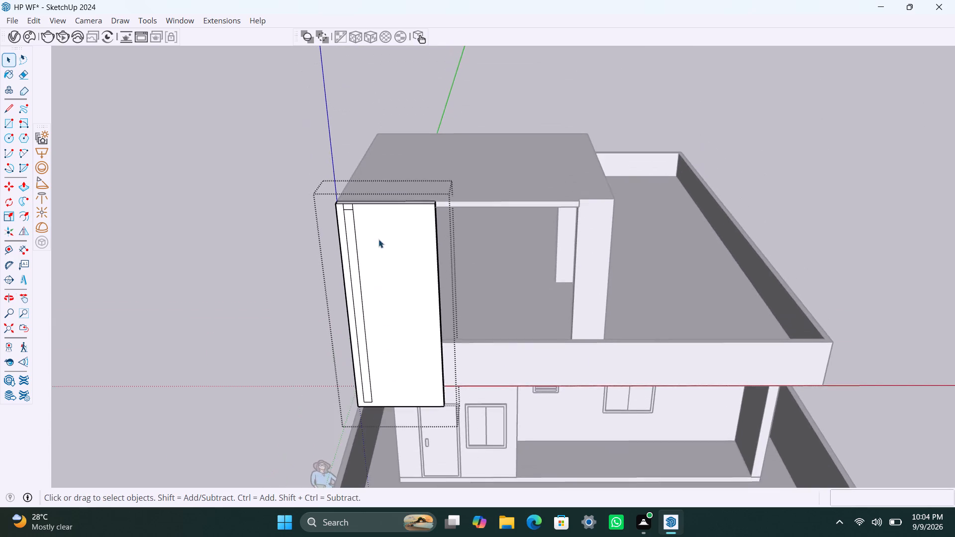
pyautogui.scroll(13, 366, 218)
pyautogui.click(325, 194)
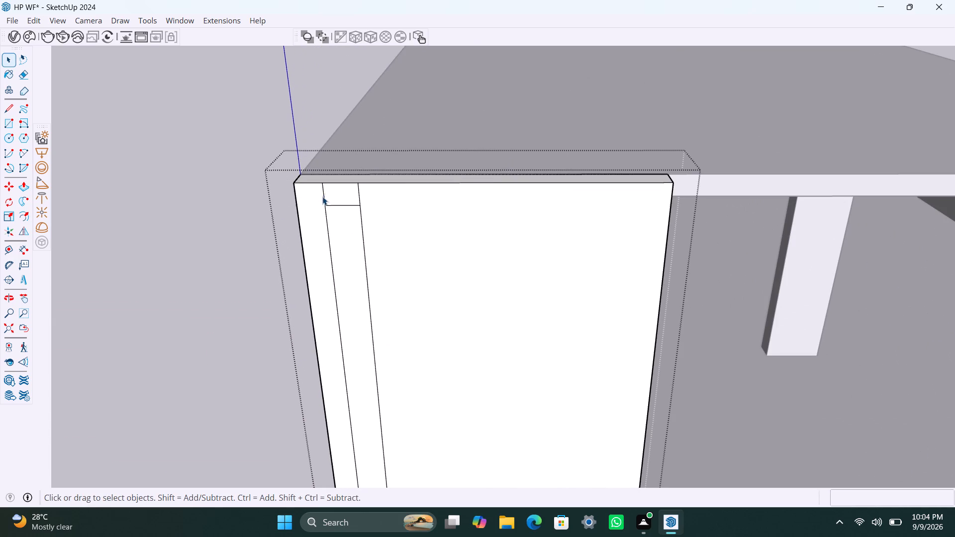
pyautogui.press('Delete')
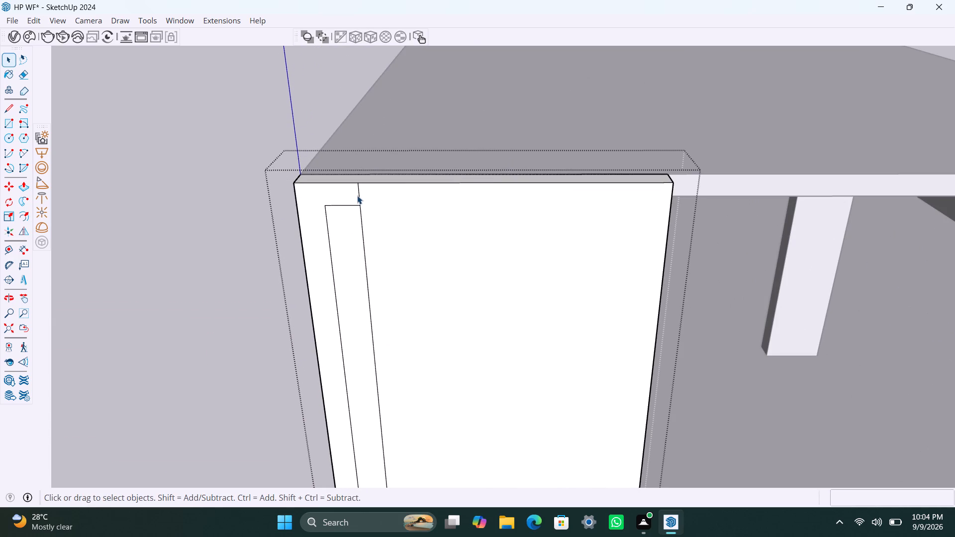
pyautogui.click(358, 192)
pyautogui.press('Delete')
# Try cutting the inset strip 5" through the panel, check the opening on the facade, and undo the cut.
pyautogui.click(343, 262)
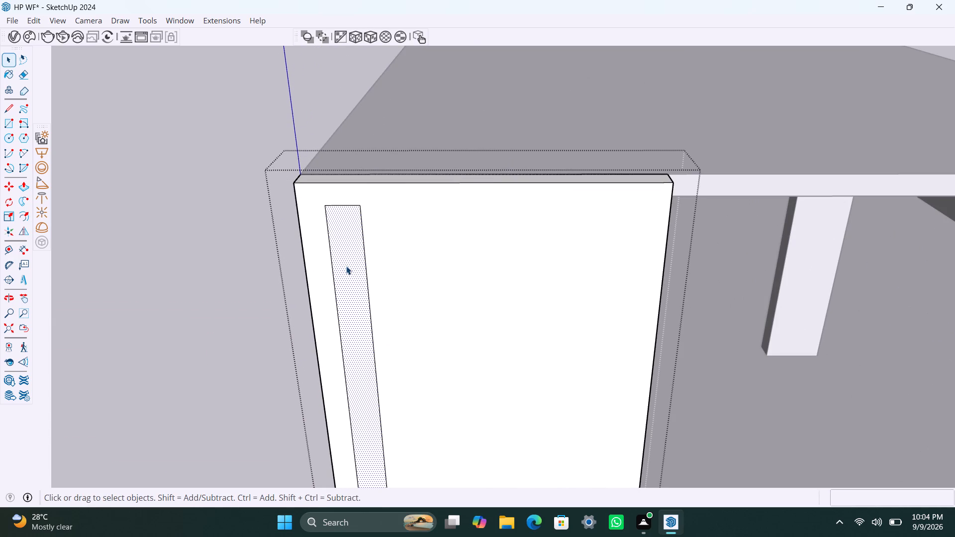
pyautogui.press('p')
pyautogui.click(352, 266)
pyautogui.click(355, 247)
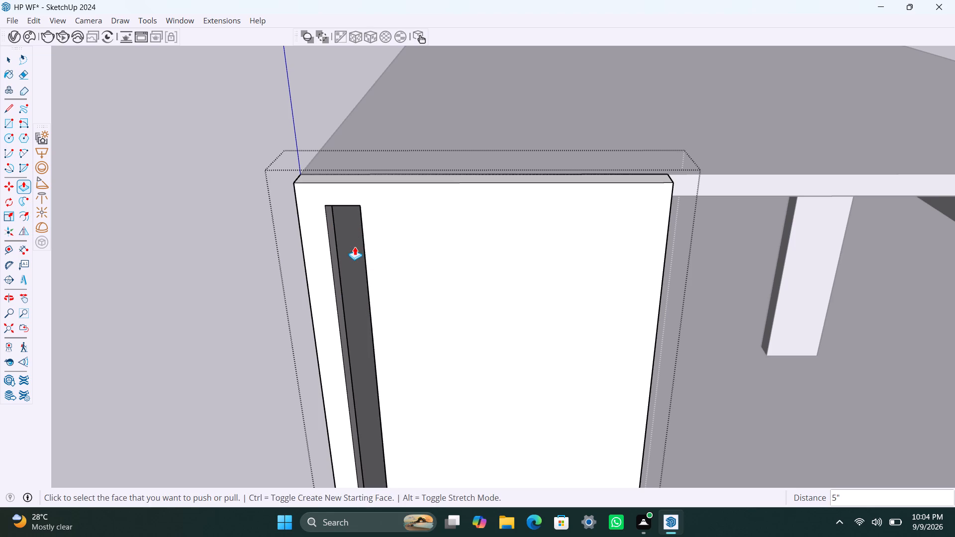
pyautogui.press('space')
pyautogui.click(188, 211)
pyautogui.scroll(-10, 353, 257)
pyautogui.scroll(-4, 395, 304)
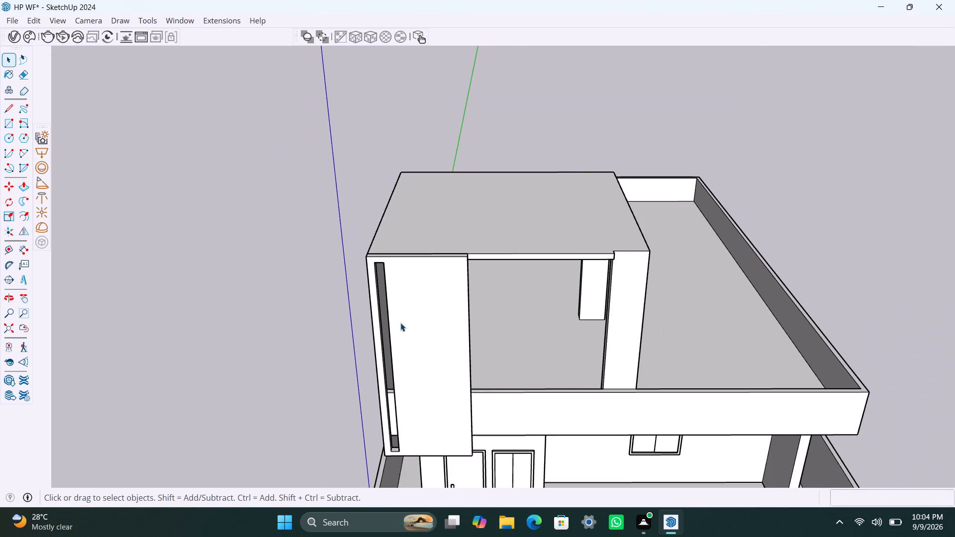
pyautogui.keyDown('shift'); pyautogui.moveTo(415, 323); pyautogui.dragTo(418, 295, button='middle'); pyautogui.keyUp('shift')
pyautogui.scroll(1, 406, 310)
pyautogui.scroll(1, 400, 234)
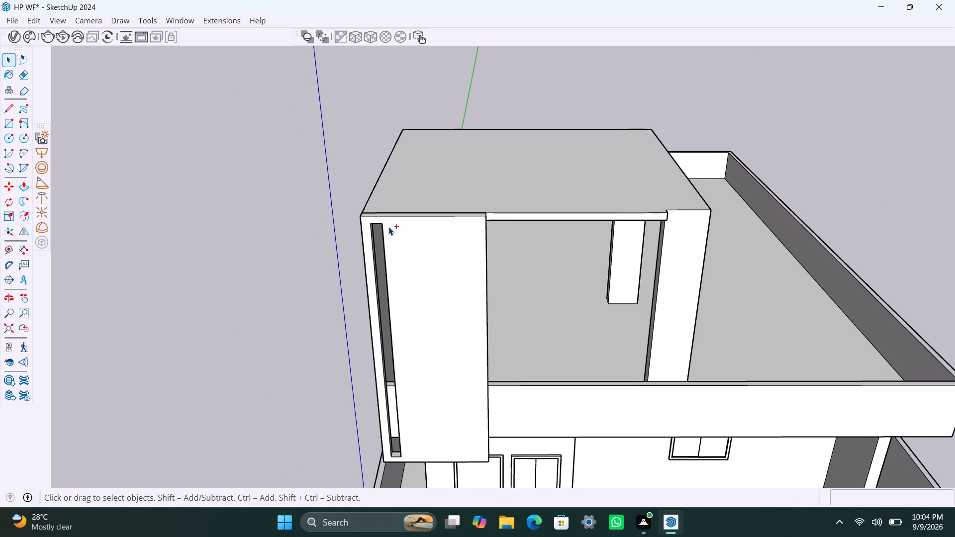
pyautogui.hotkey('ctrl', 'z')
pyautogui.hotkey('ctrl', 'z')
# Copy the inset strip 4' 5 15/16" across the panel and divide the spacing by 4, making five evenly spaced strips.
pyautogui.click(380, 239)
pyautogui.click(382, 241)
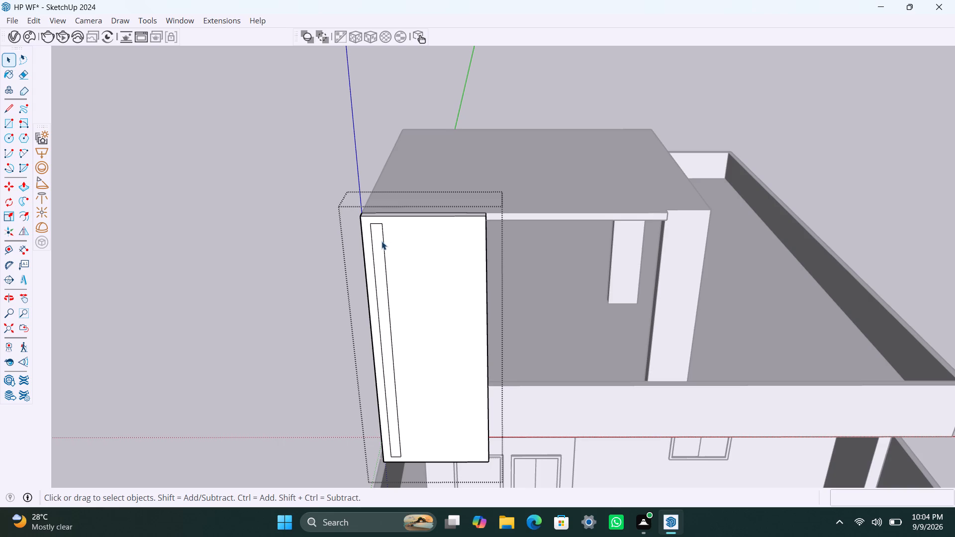
pyautogui.click(377, 241)
pyautogui.click(377, 241)
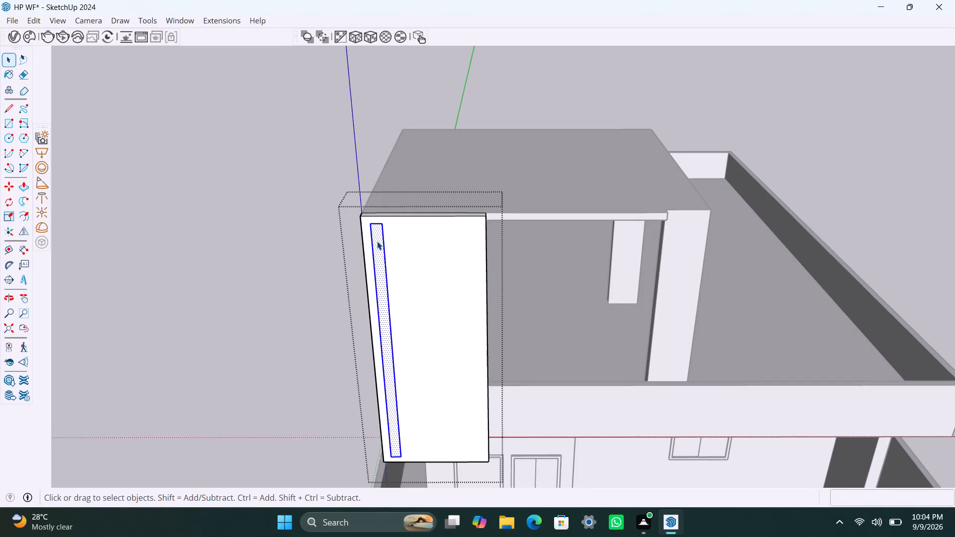
pyautogui.press('m')
pyautogui.click(372, 224)
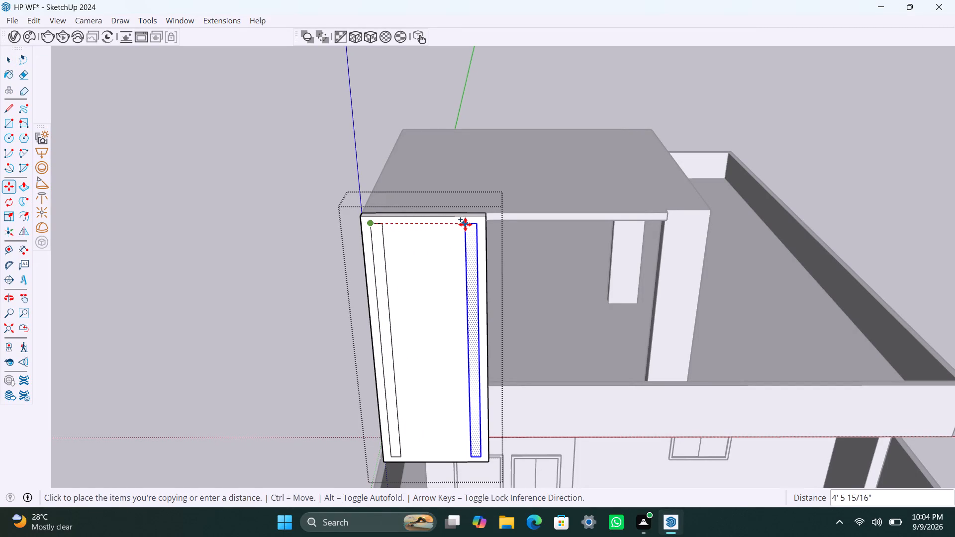
pyautogui.click(465, 224)
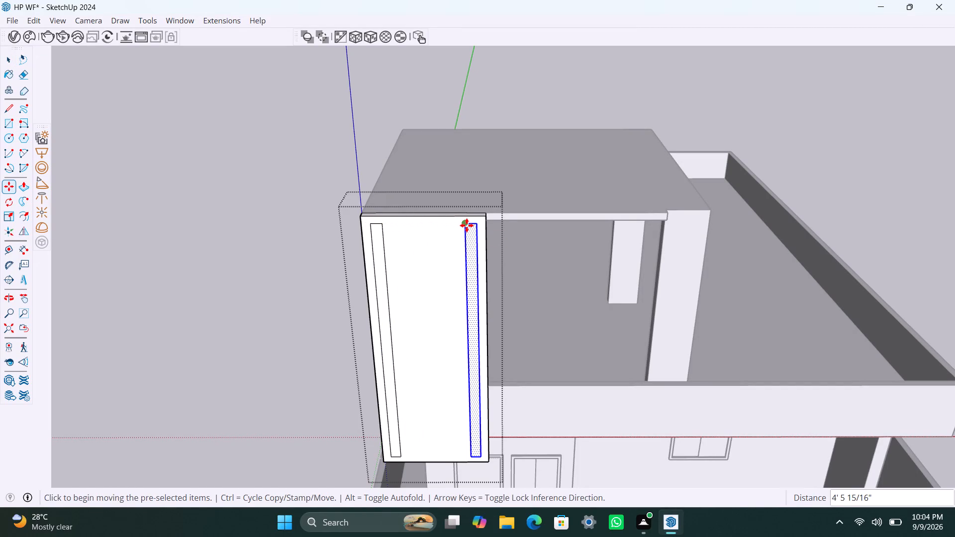
pyautogui.write('/4')
pyautogui.press('Return')
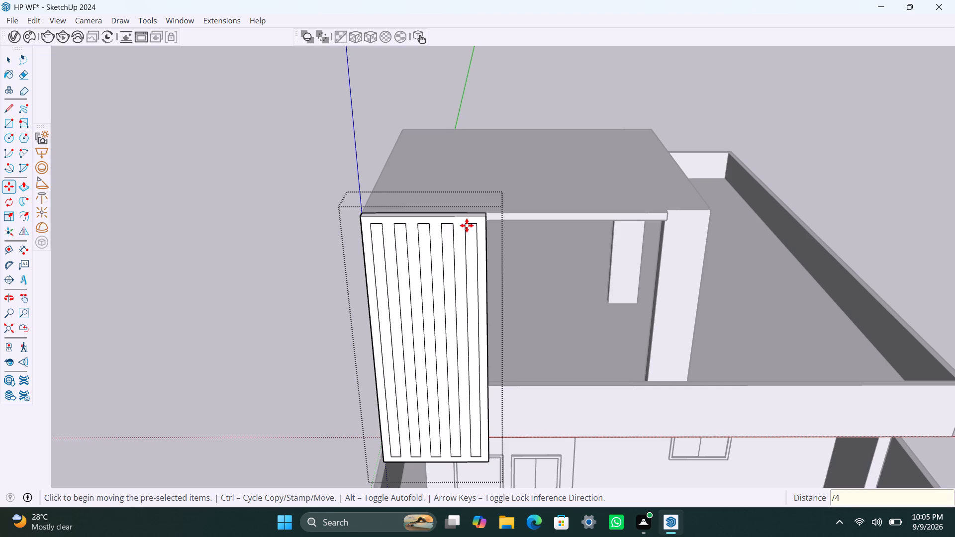
pyautogui.press('space')
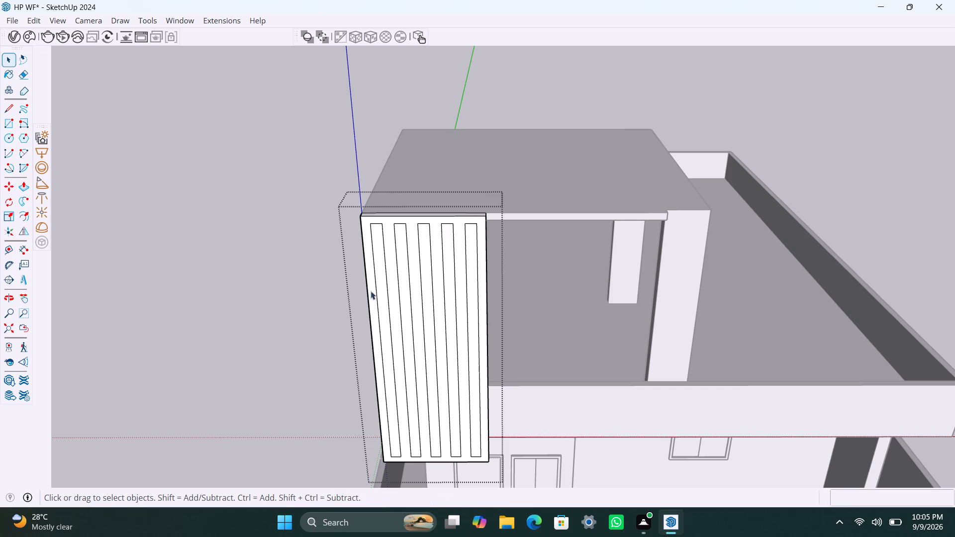
# Push the first strip, nearest the panel's left edge, 5" through the panel to open a vertical slot.
pyautogui.click(380, 297)
pyautogui.press('p')
pyautogui.click(381, 296)
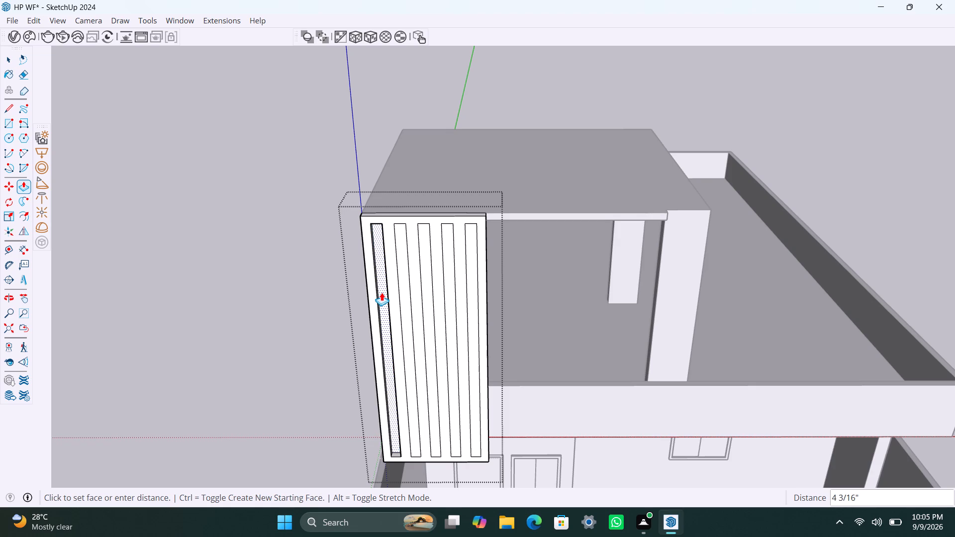
pyautogui.press('Escape')
pyautogui.scroll(6, 382, 292)
pyautogui.click(382, 291)
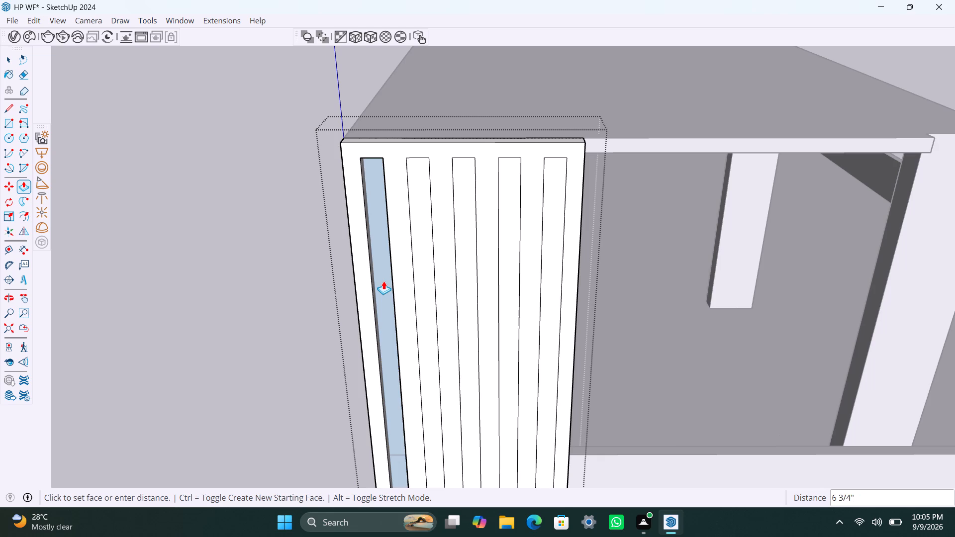
pyautogui.scroll(-3, 383, 281)
pyautogui.click(380, 257)
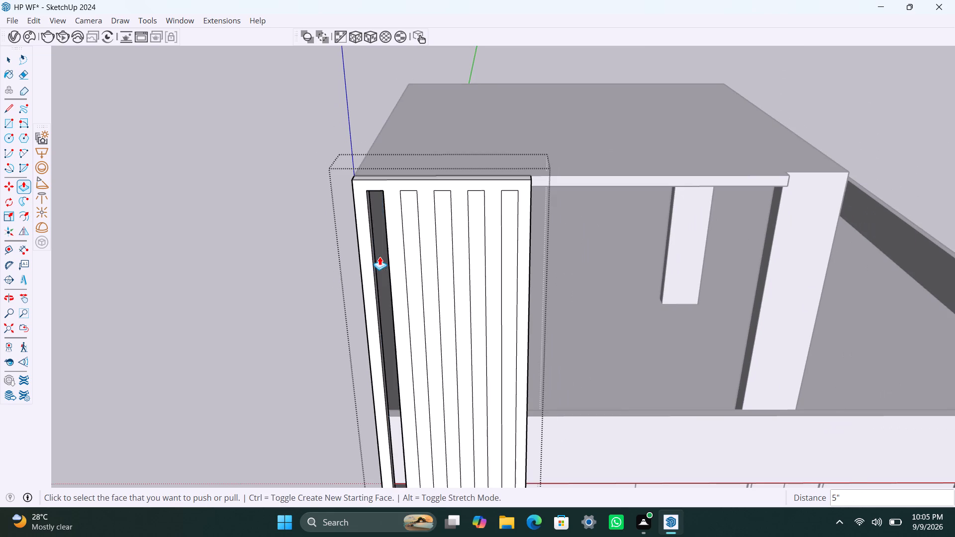
# Push the second and third strips from the panel's left edge through the panel to open two more vertical slots.
pyautogui.doubleClick(412, 283)
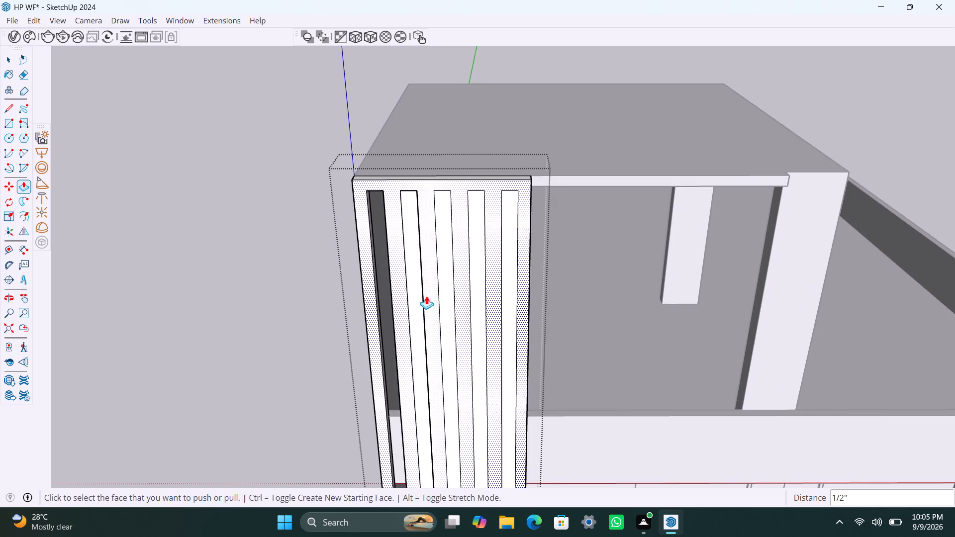
pyautogui.hotkey('ctrl', 'z')
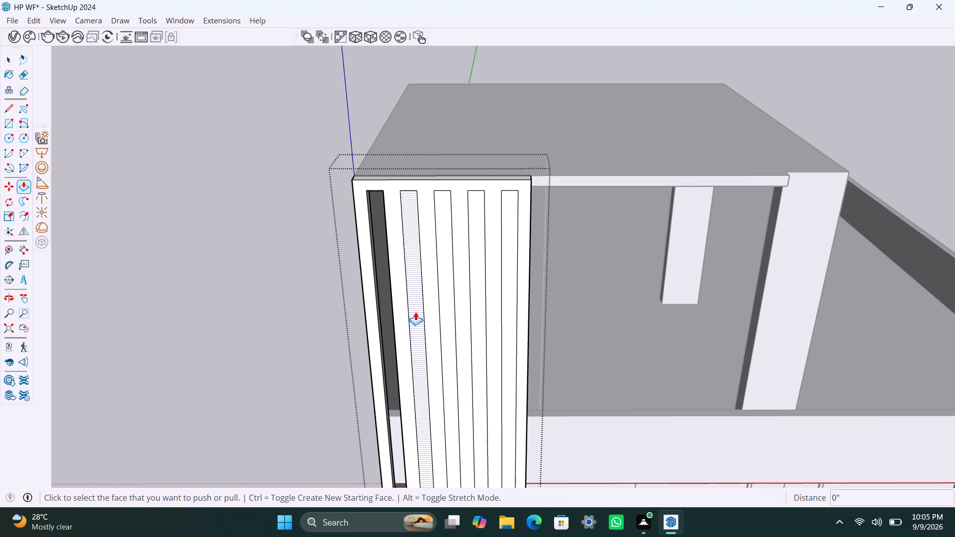
pyautogui.click(416, 311)
pyautogui.click(415, 257)
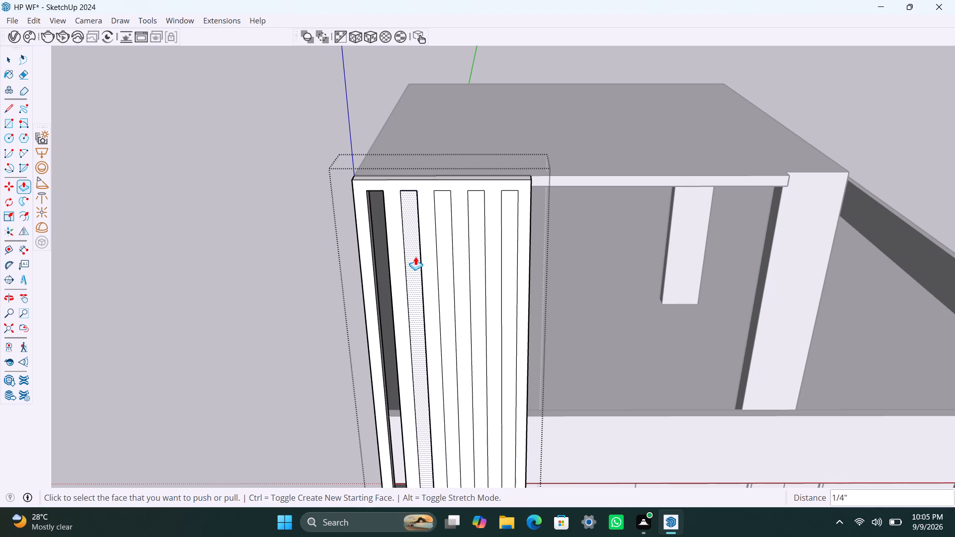
pyautogui.click(413, 244)
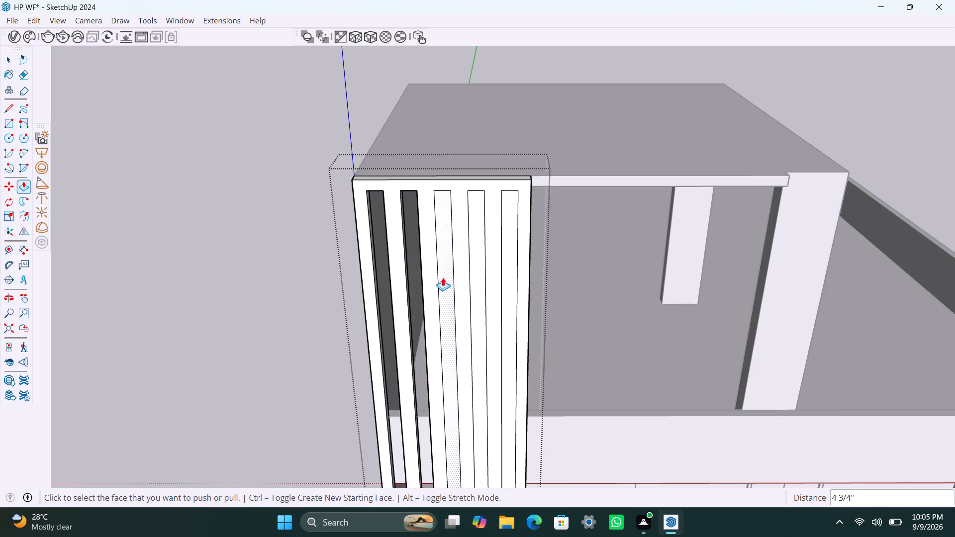
pyautogui.doubleClick(445, 278)
pyautogui.click(448, 278)
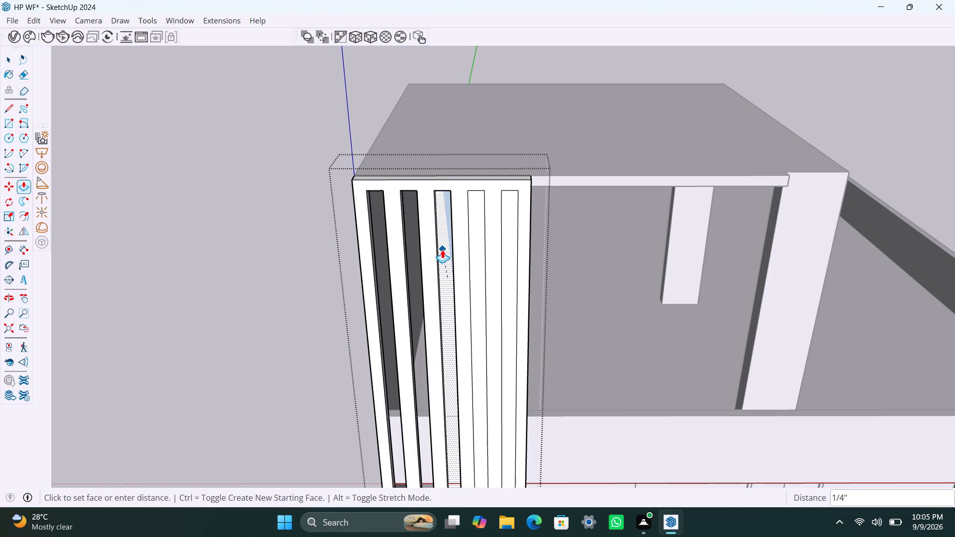
pyautogui.click(442, 250)
# Push the fourth and fifth strips about 5" through the panel to open the last two vertical slots.
pyautogui.click(476, 275)
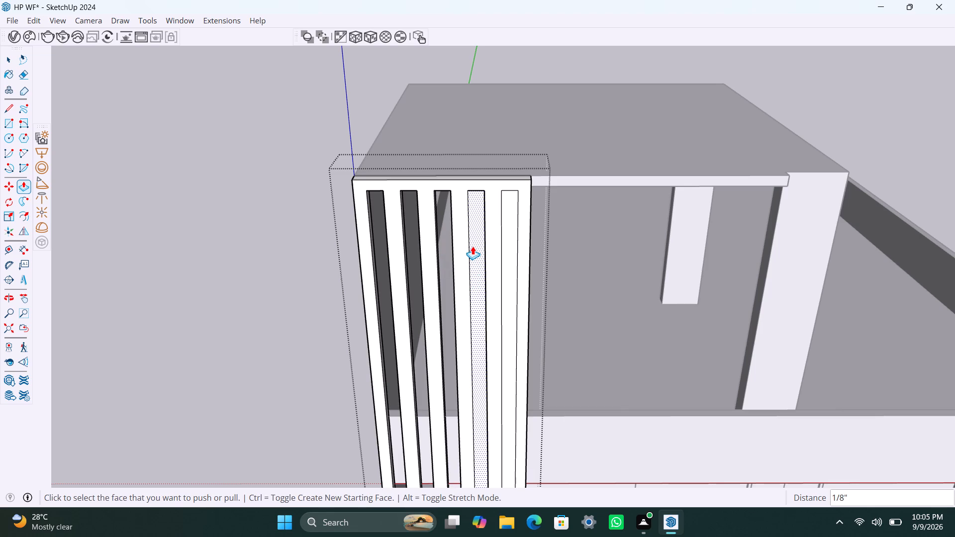
pyautogui.click(473, 246)
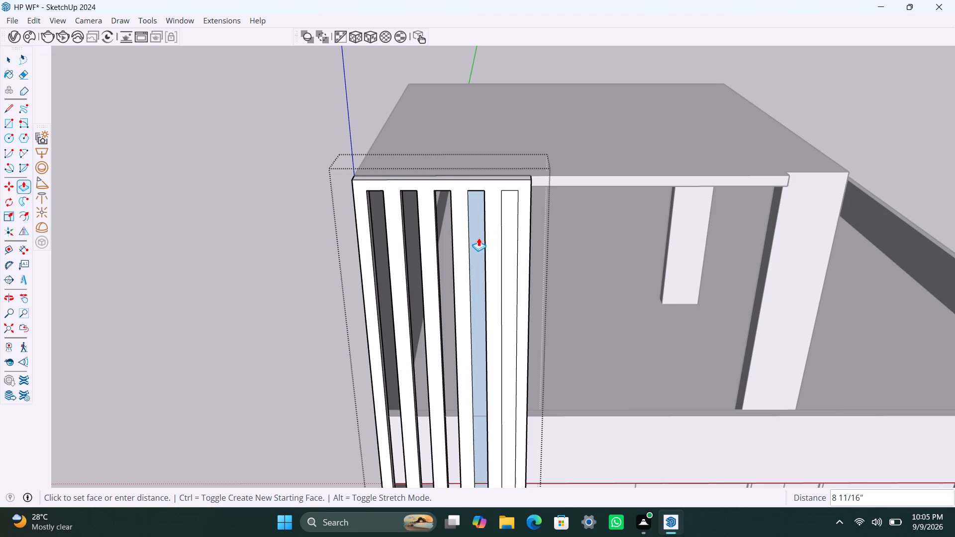
pyautogui.press('Escape')
pyautogui.scroll(5, 476, 257)
pyautogui.click(479, 261)
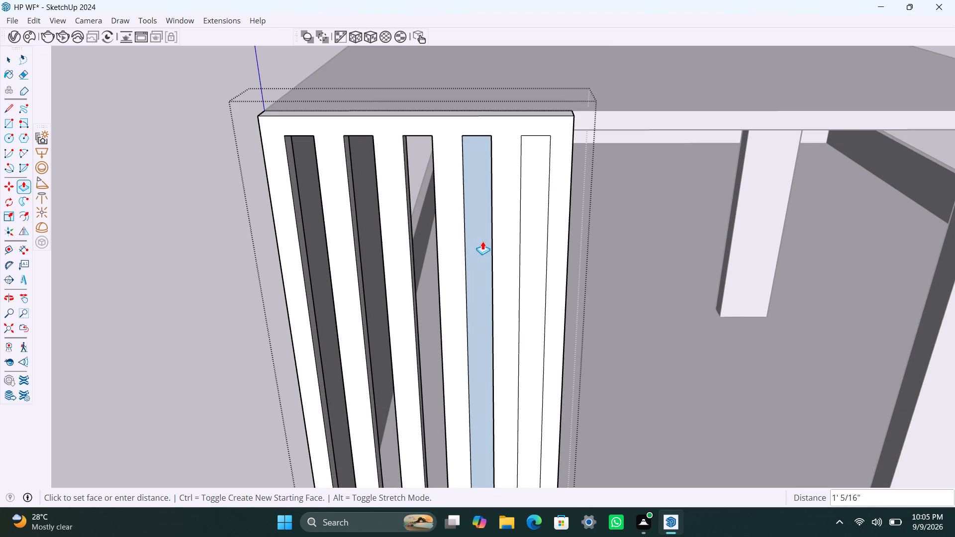
pyautogui.click(487, 252)
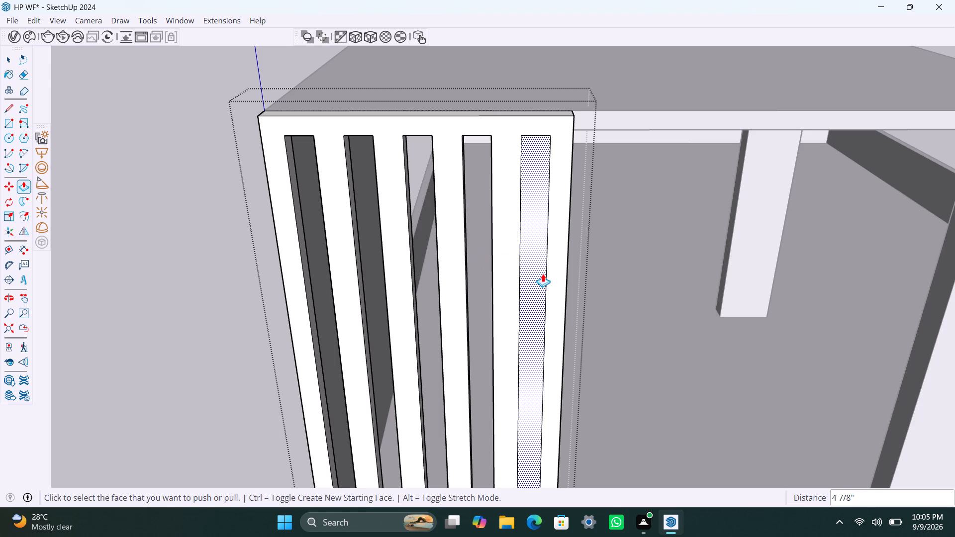
pyautogui.click(542, 274)
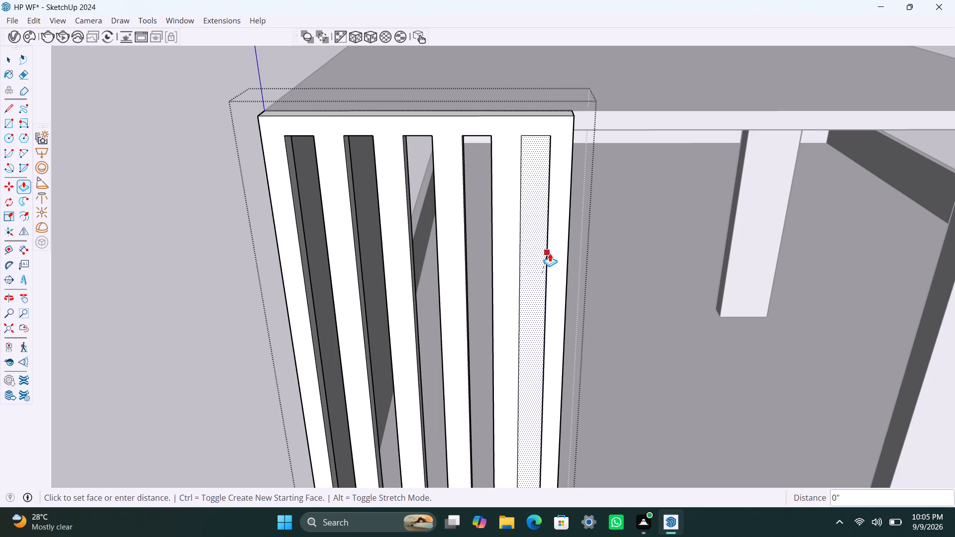
pyautogui.click(530, 254)
# Save the model and finish editing the slotted facade panel's group.
pyautogui.scroll(-9, 487, 308)
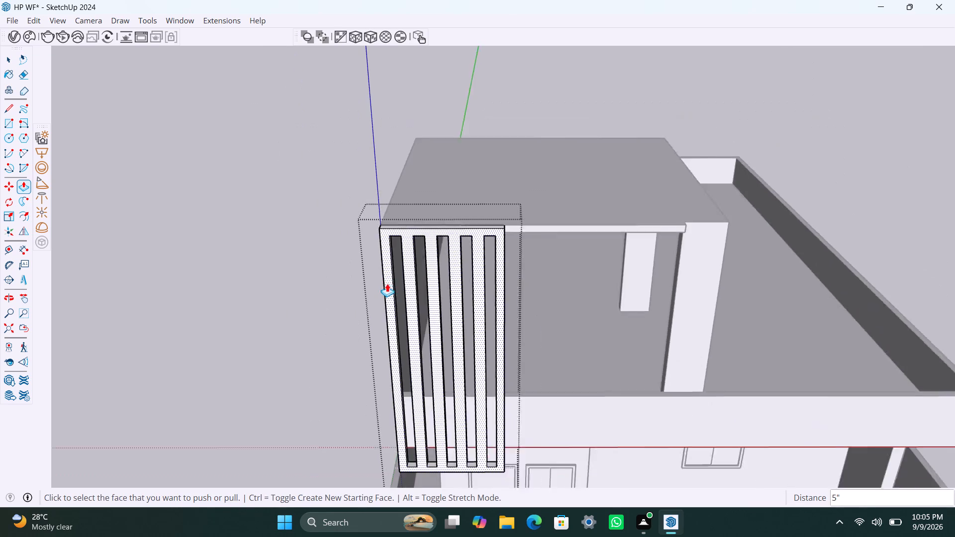
pyautogui.scroll(-7, 387, 283)
pyautogui.hotkey('ctrl', 's')
pyautogui.press('space')
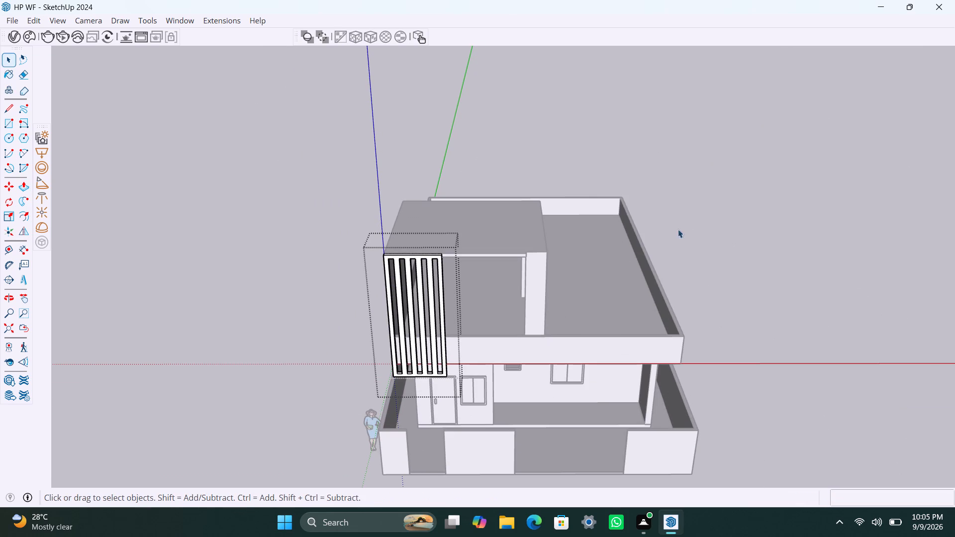
pyautogui.click(716, 210)
# Examine the house's whole front elevation, including the slotted panel, roof frame and front boundary walls.
pyautogui.scroll(-4, 519, 293)
pyautogui.moveTo(464, 324); pyautogui.dragTo(453, 240, button='middle')
pyautogui.scroll(-6, 465, 283)
pyautogui.keyDown('shift'); pyautogui.moveTo(473, 274); pyautogui.dragTo(463, 323, button='middle'); pyautogui.keyUp('shift')
pyautogui.scroll(3, 464, 390)
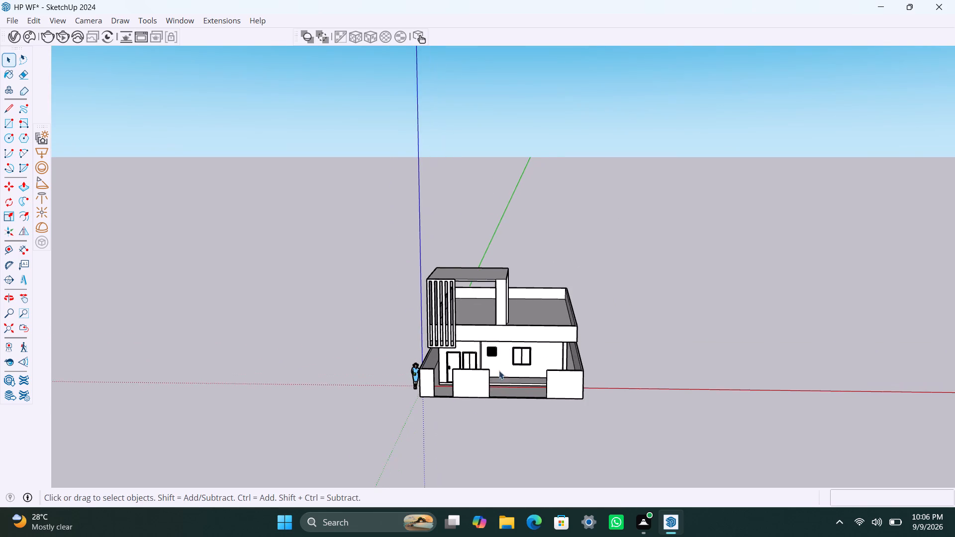
pyautogui.scroll(5, 504, 353)
pyautogui.scroll(-2, 520, 327)
pyautogui.scroll(2, 530, 410)
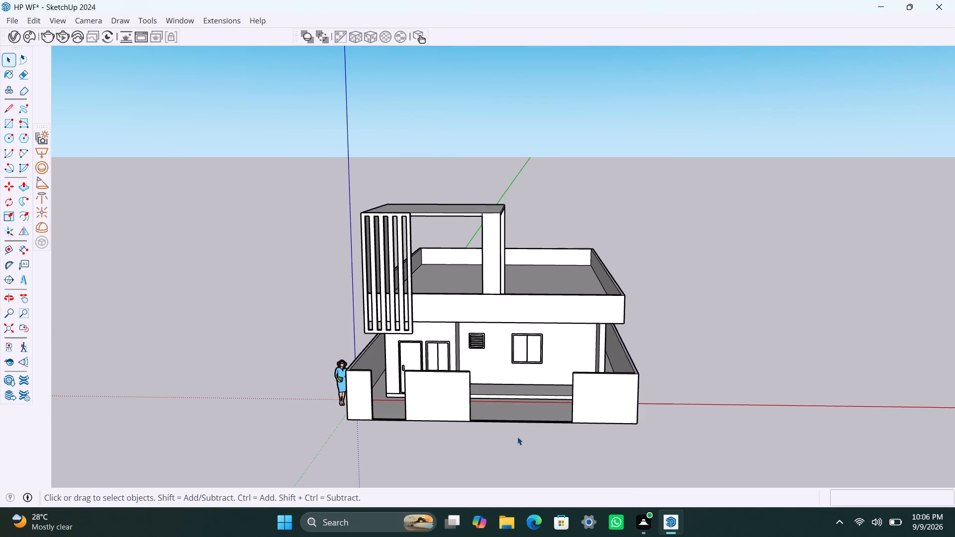
pyautogui.scroll(-2, 493, 421)
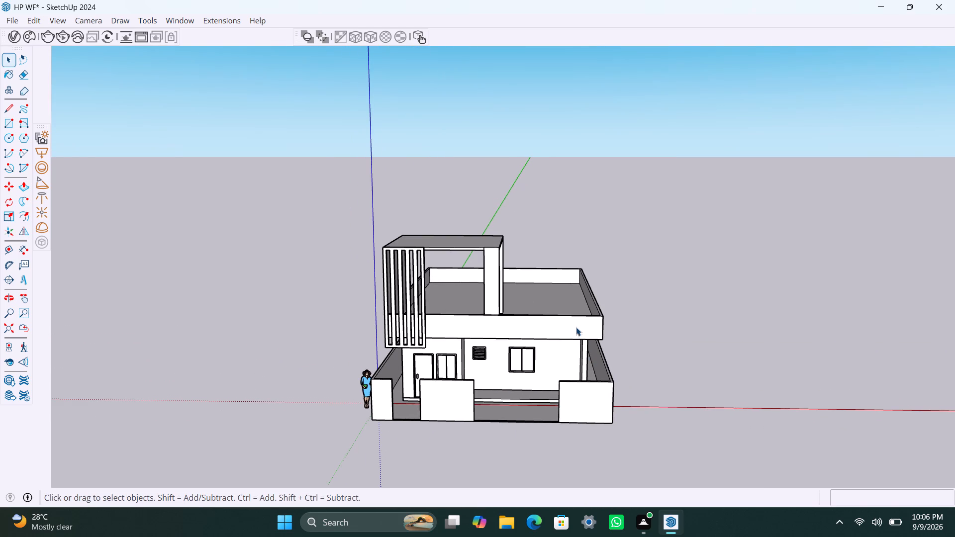
pyautogui.scroll(1, 578, 326)
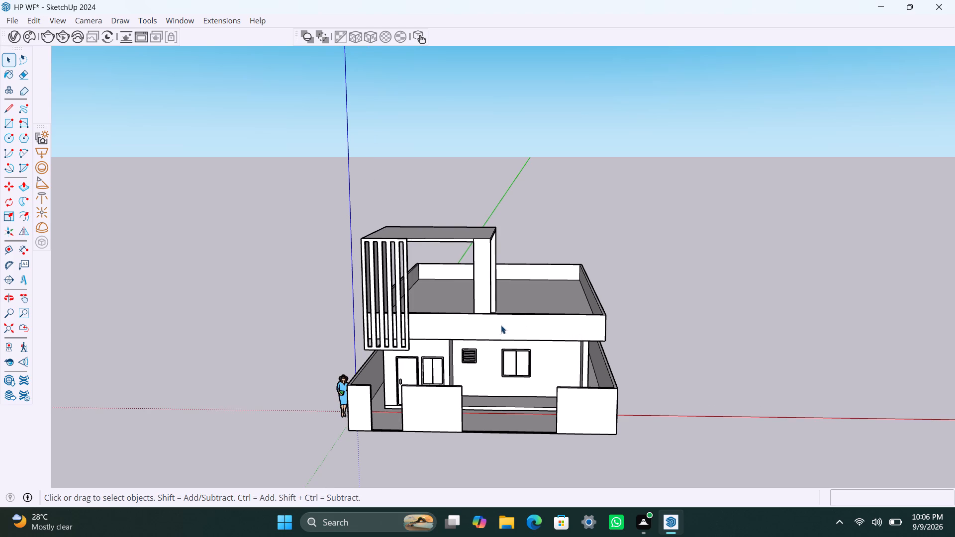
pyautogui.scroll(-2, 497, 326)
pyautogui.scroll(2, 514, 323)
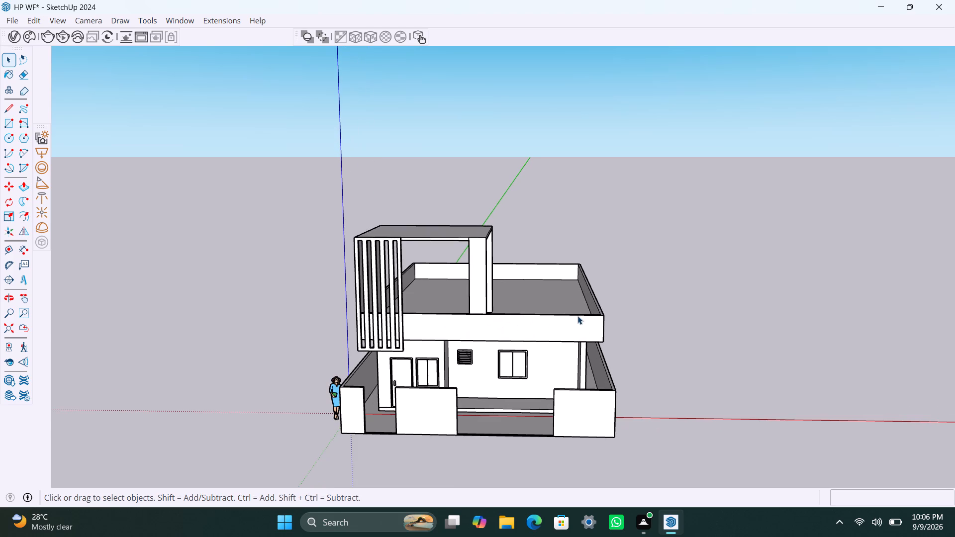
pyautogui.scroll(3, 519, 311)
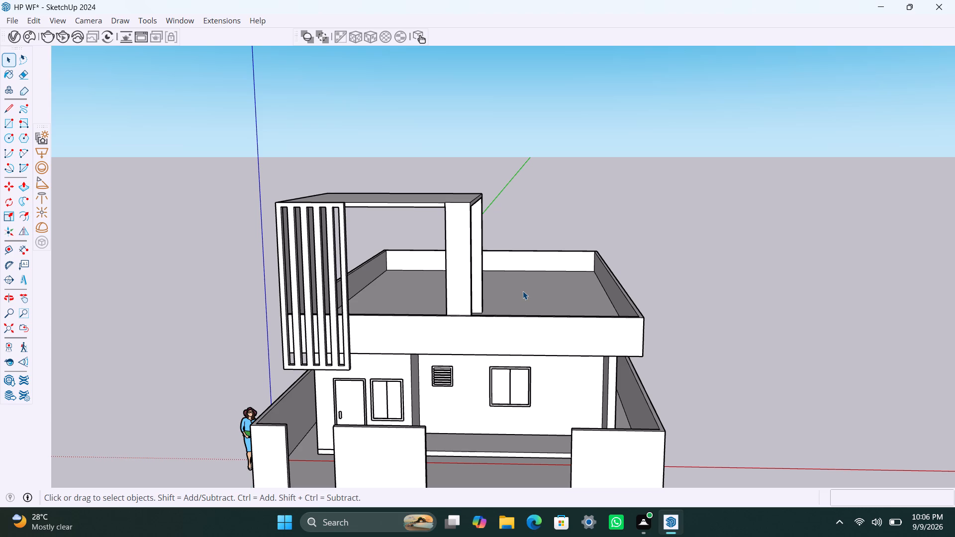
pyautogui.scroll(-5, 523, 291)
pyautogui.scroll(1, 538, 309)
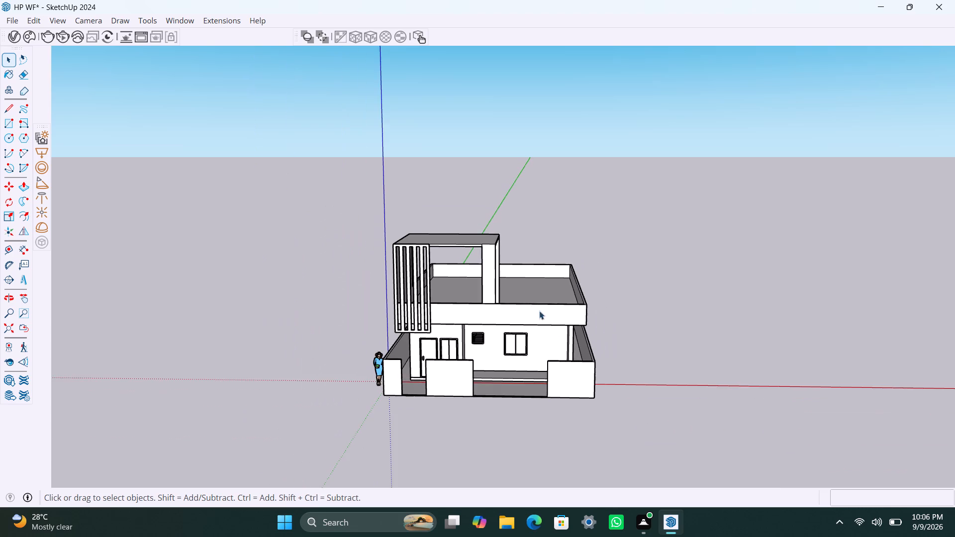
pyautogui.scroll(2, 539, 311)
pyautogui.keyDown('shift'); pyautogui.moveTo(519, 389); pyautogui.dragTo(550, 387, button='middle'); pyautogui.keyUp('shift')
pyautogui.scroll(3, 612, 422)
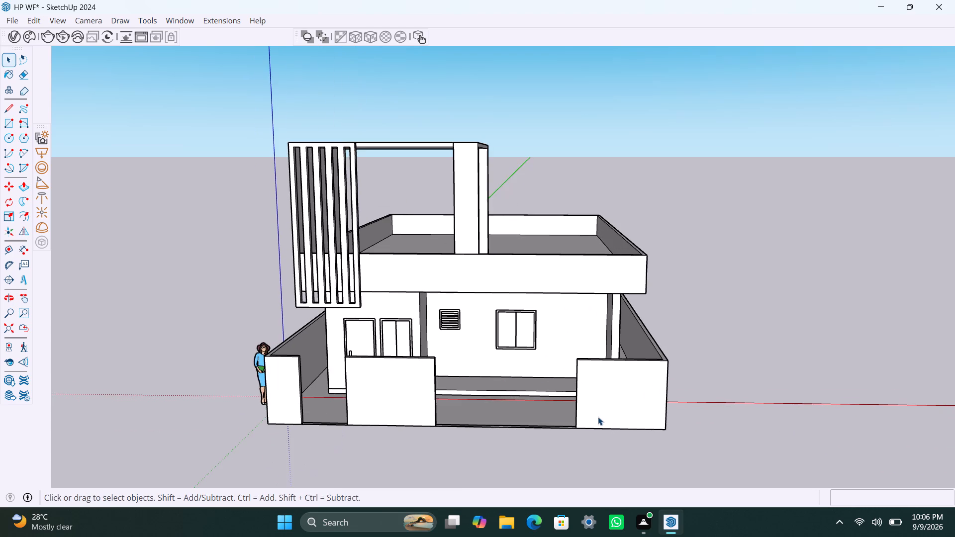
pyautogui.scroll(3, 597, 417)
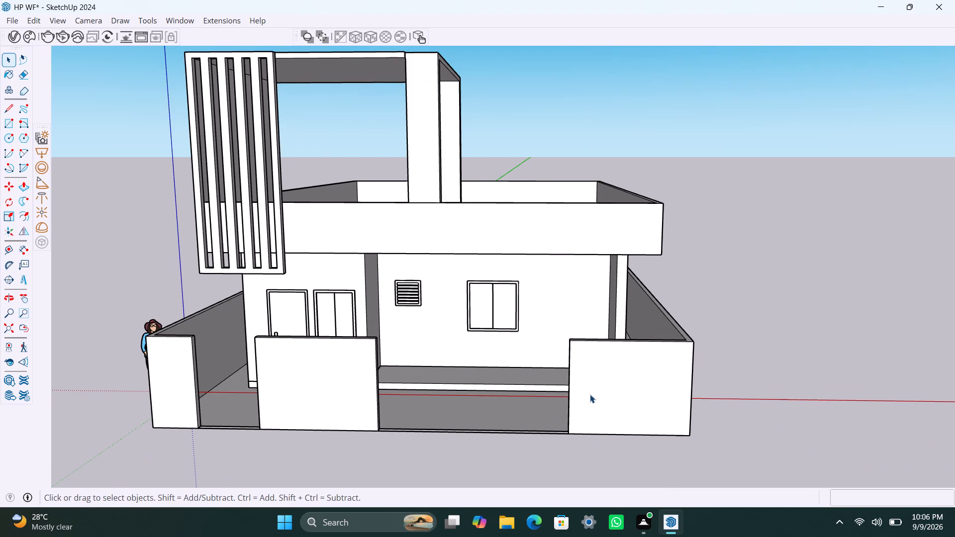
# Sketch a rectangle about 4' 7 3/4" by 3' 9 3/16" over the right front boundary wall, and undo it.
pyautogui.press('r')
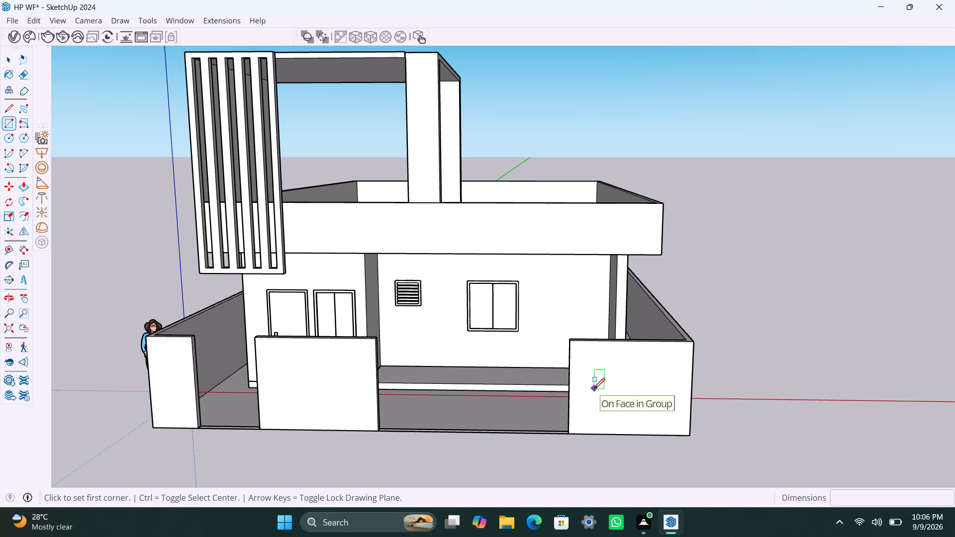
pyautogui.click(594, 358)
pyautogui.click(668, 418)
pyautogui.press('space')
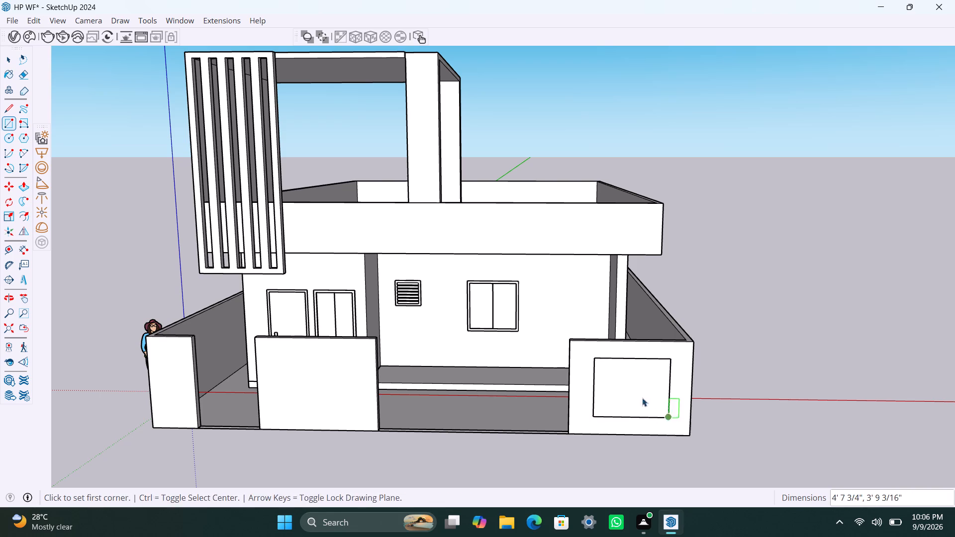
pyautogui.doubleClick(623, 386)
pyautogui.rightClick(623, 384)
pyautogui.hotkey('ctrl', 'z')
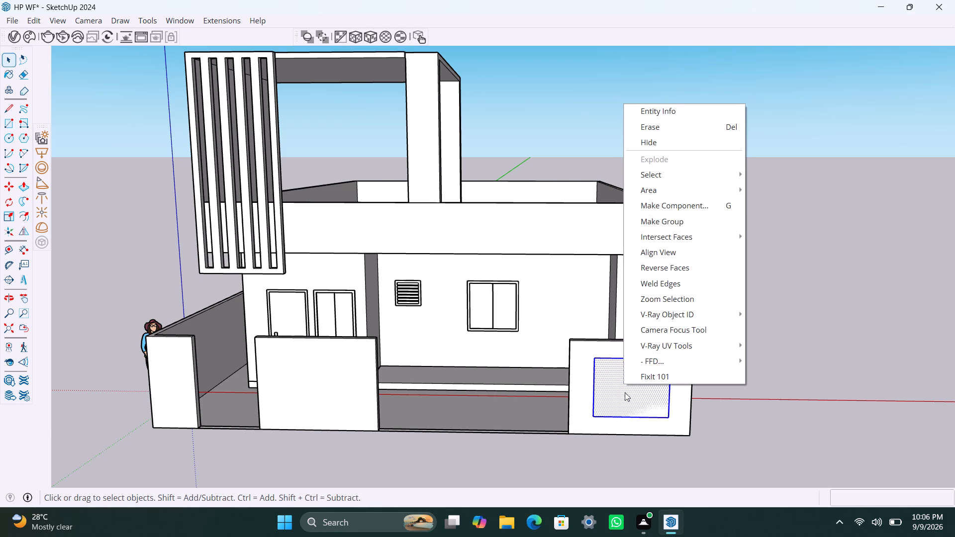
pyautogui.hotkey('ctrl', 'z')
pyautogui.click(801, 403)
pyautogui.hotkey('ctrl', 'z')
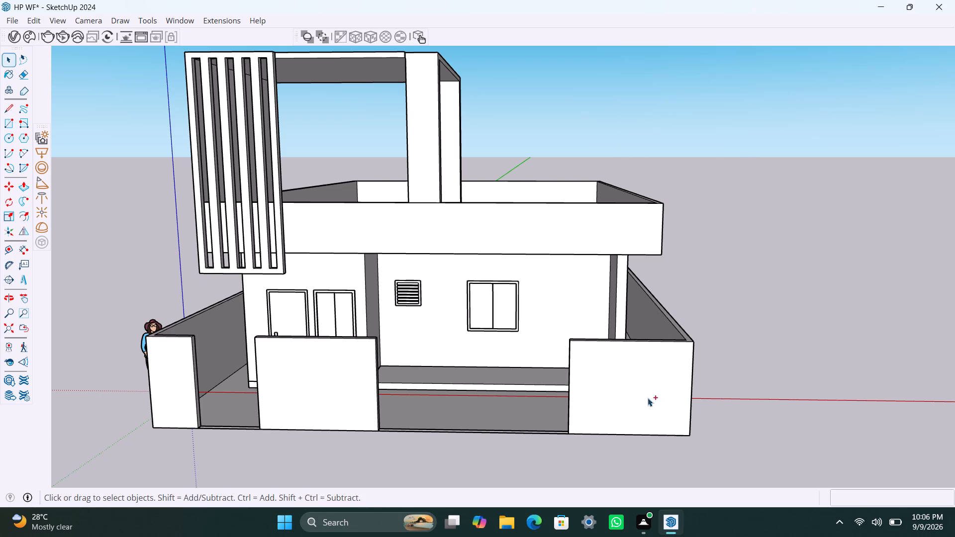
# Open the boundary wall group and draw a rectangle about 3' 6" by 2' 2" centrally on the right front wall segment.
pyautogui.tripleClick(637, 393)
pyautogui.click(631, 390)
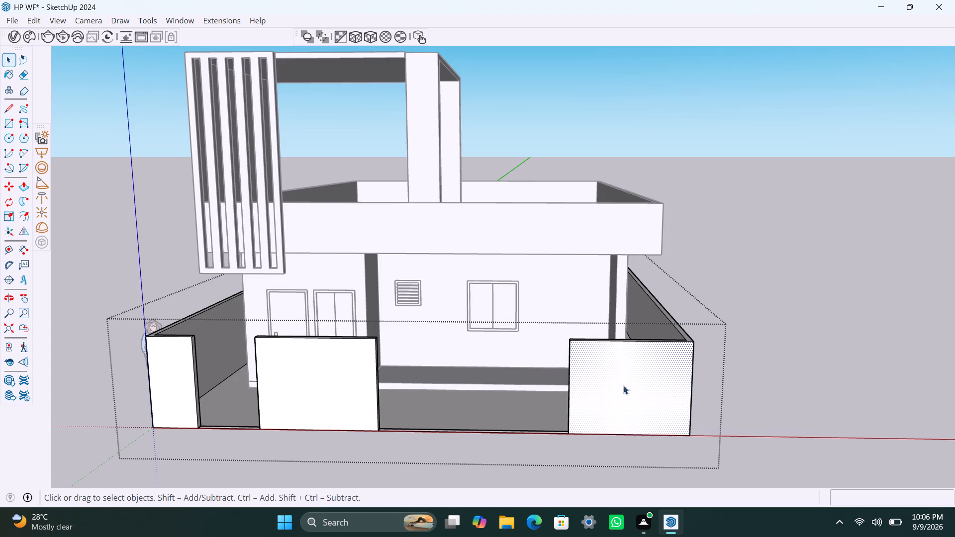
pyautogui.press('r')
pyautogui.click(605, 369)
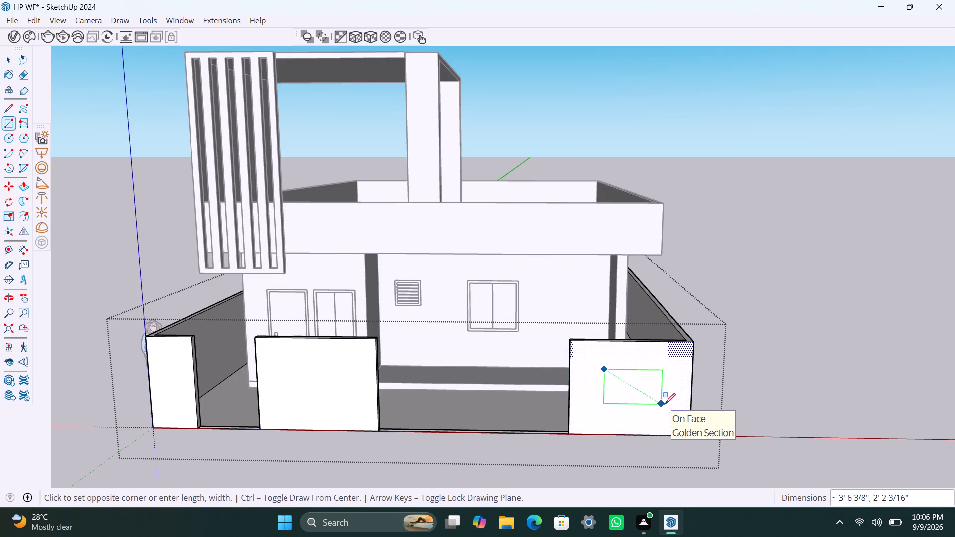
pyautogui.click(664, 404)
pyautogui.press('space')
# Pull the new rectangle on the right front boundary wall outward by 2".
pyautogui.doubleClick(630, 386)
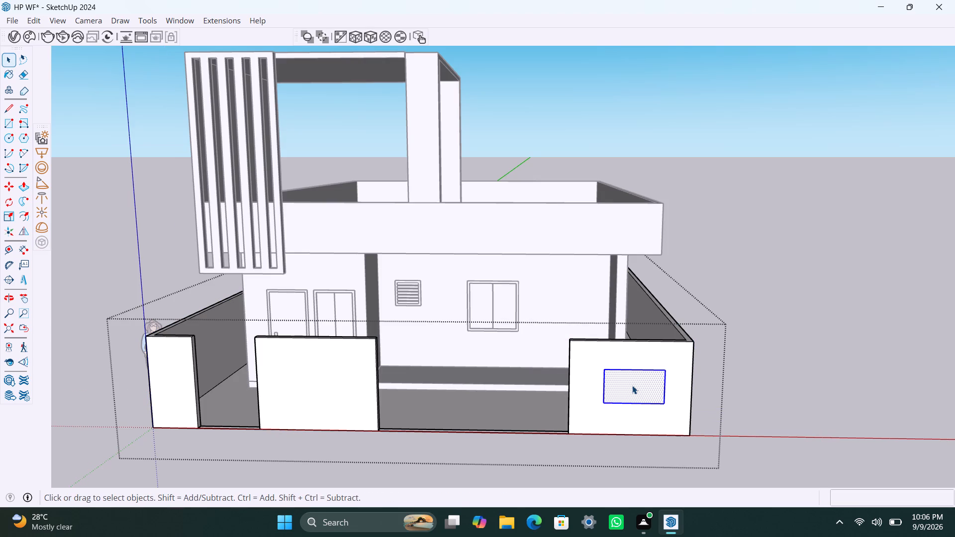
pyautogui.scroll(5, 623, 390)
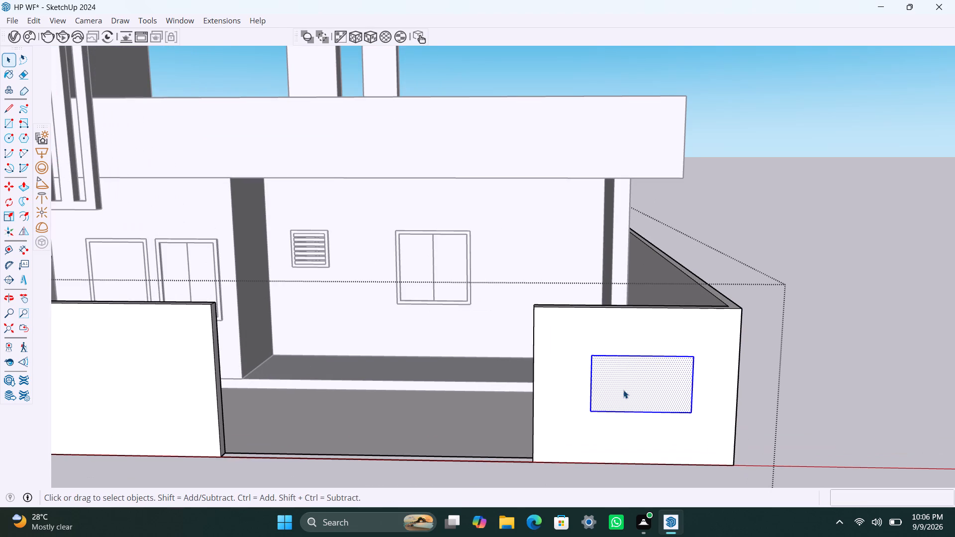
pyautogui.press('p')
pyautogui.click(623, 390)
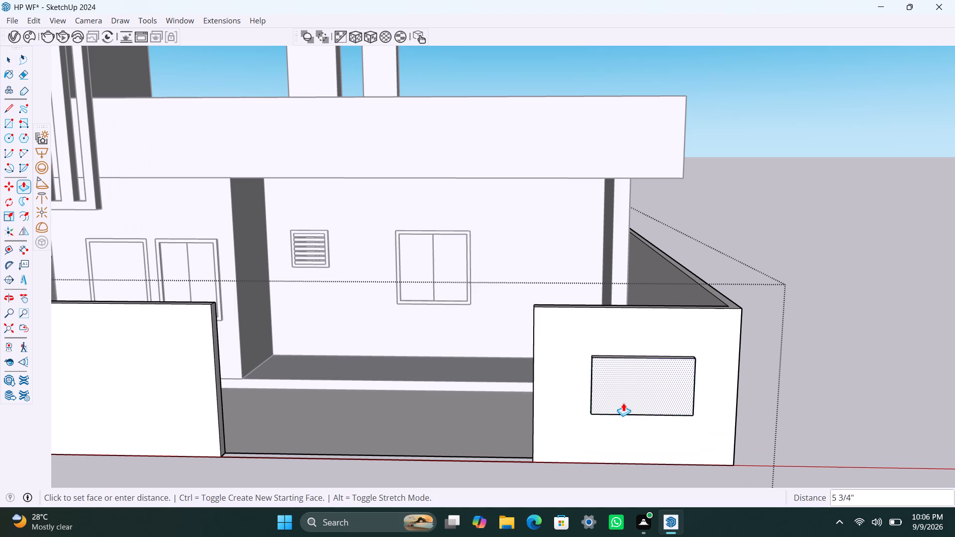
pyautogui.write('2"')
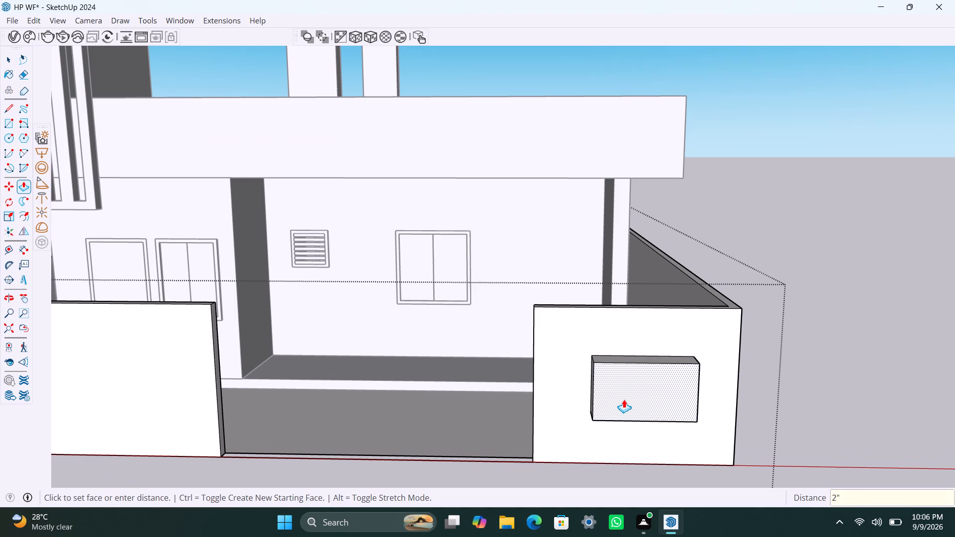
pyautogui.press('Return')
pyautogui.press('space')
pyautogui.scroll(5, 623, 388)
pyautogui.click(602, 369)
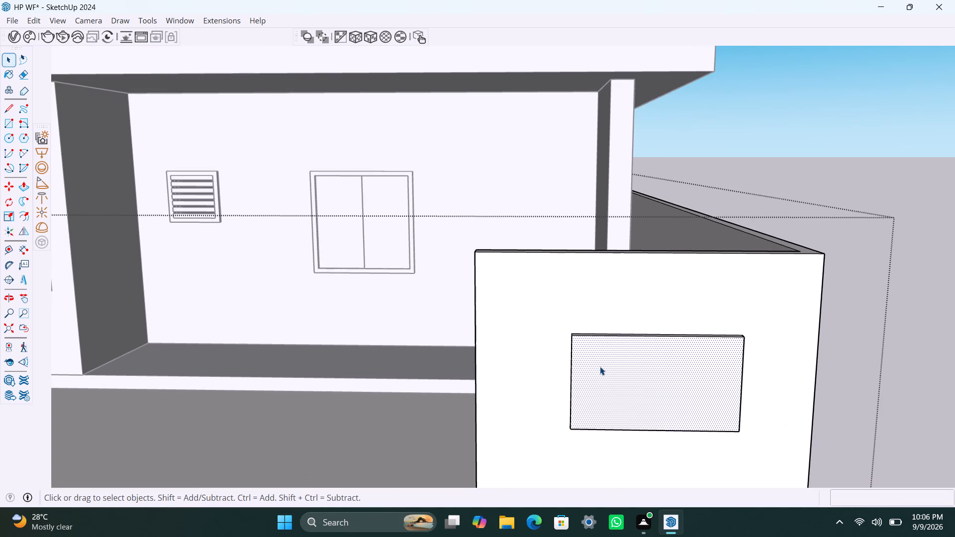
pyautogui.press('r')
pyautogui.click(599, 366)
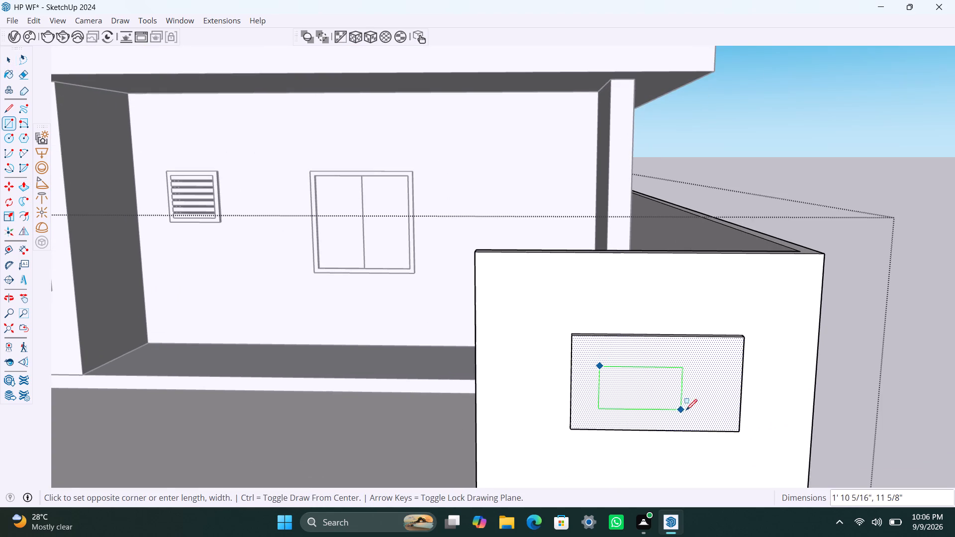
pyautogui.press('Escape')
# Offset the outline of the raised block's front face inward by about 8 11/16".
pyautogui.press('f')
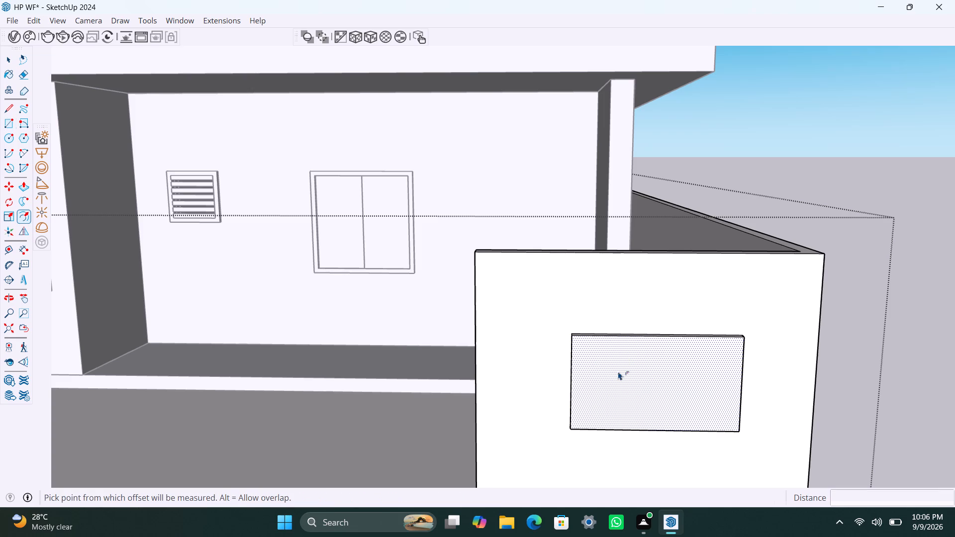
pyautogui.click(612, 369)
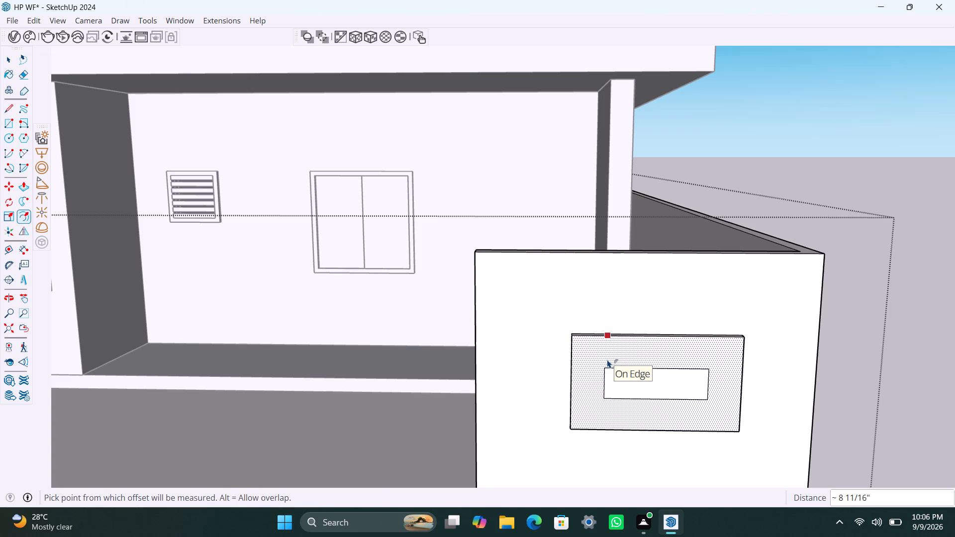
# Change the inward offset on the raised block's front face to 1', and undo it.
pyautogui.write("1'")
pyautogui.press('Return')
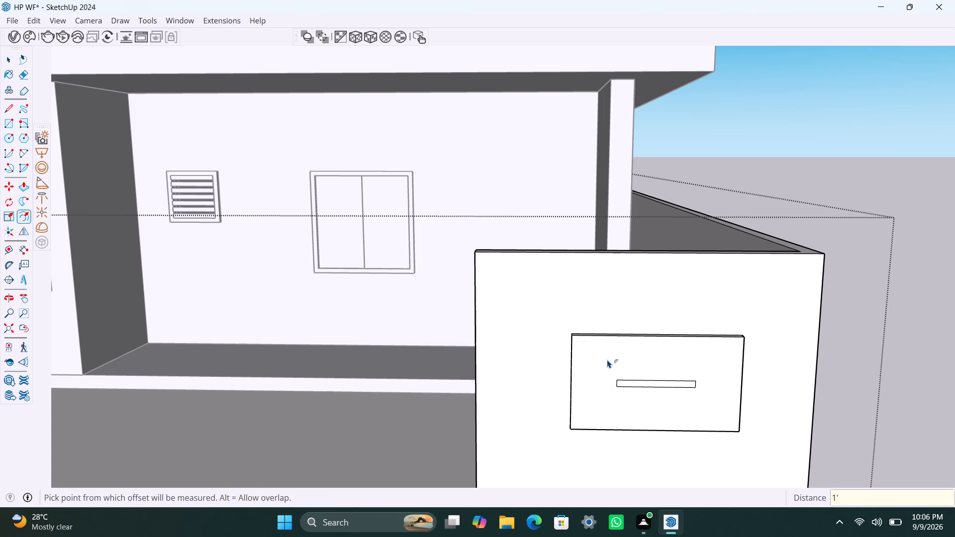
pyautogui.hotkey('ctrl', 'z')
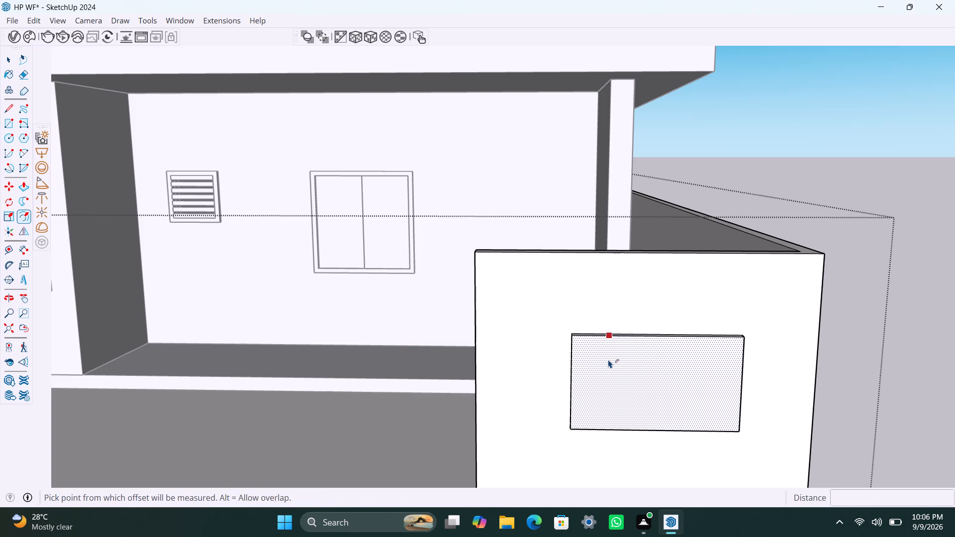
# Offset the outline of the raised block's front face inward by 5".
pyautogui.click(602, 360)
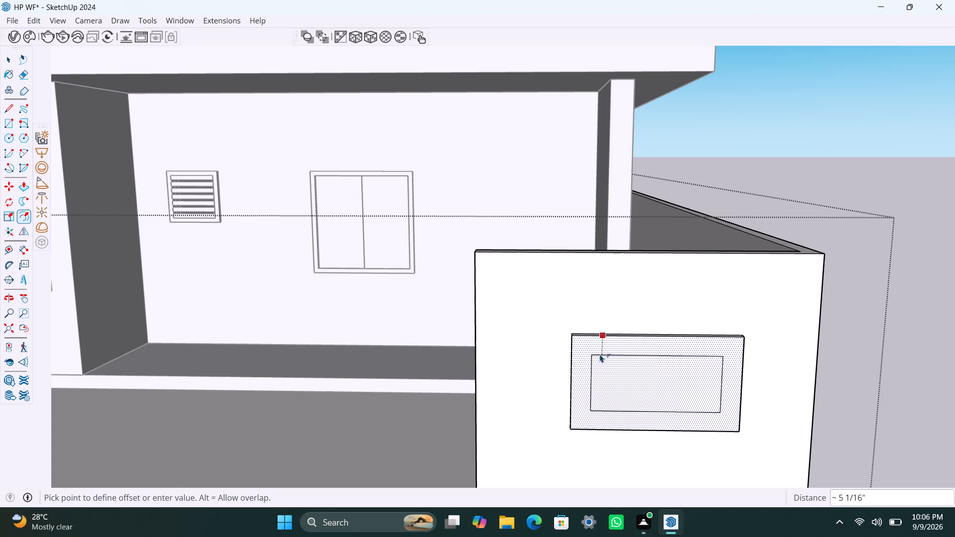
pyautogui.write('5"')
pyautogui.press('Return')
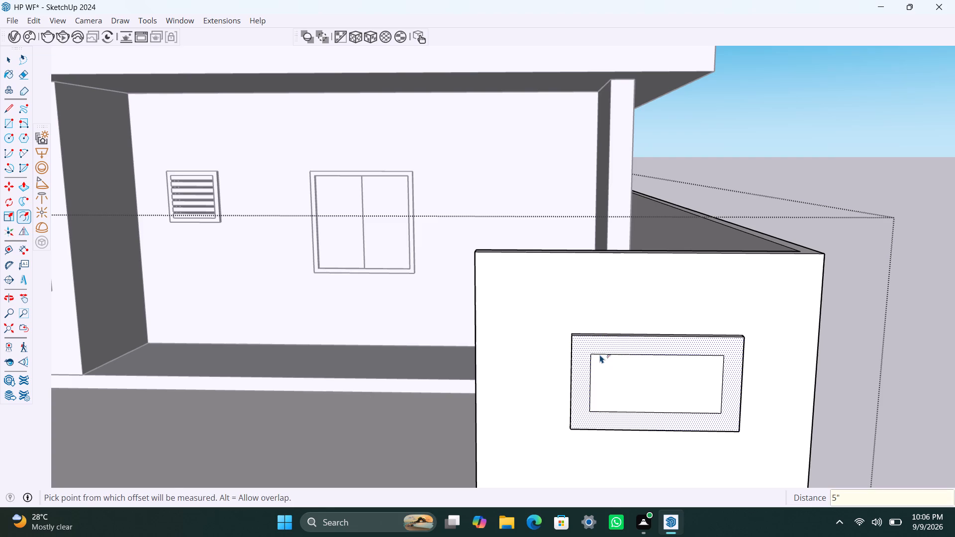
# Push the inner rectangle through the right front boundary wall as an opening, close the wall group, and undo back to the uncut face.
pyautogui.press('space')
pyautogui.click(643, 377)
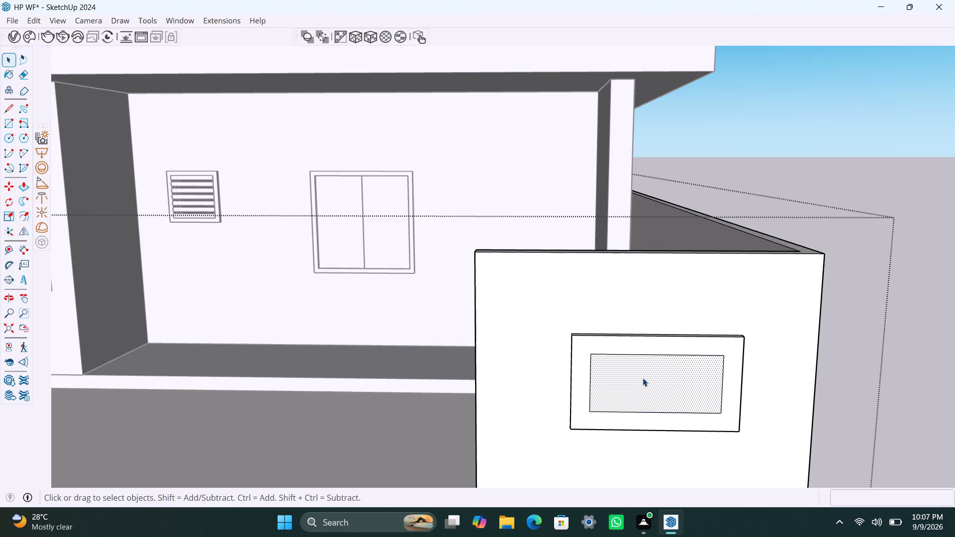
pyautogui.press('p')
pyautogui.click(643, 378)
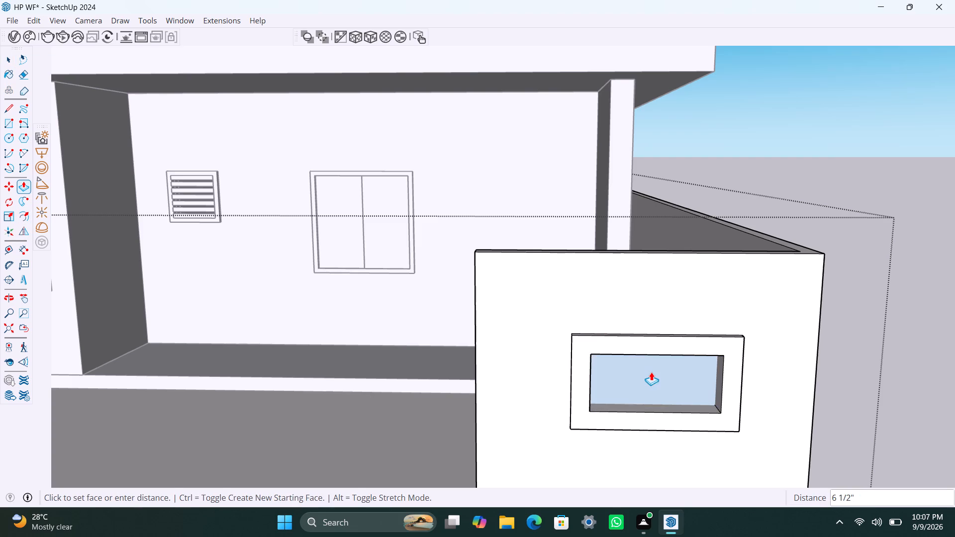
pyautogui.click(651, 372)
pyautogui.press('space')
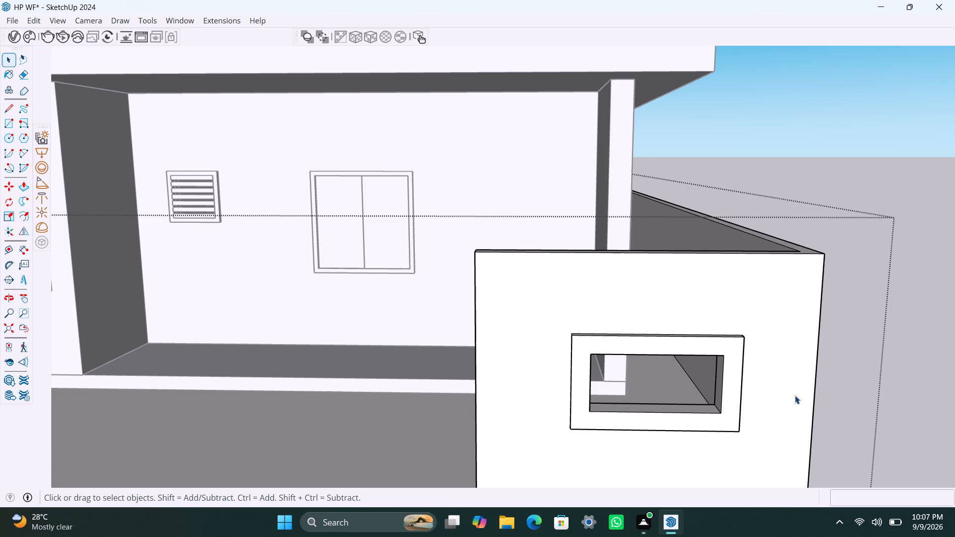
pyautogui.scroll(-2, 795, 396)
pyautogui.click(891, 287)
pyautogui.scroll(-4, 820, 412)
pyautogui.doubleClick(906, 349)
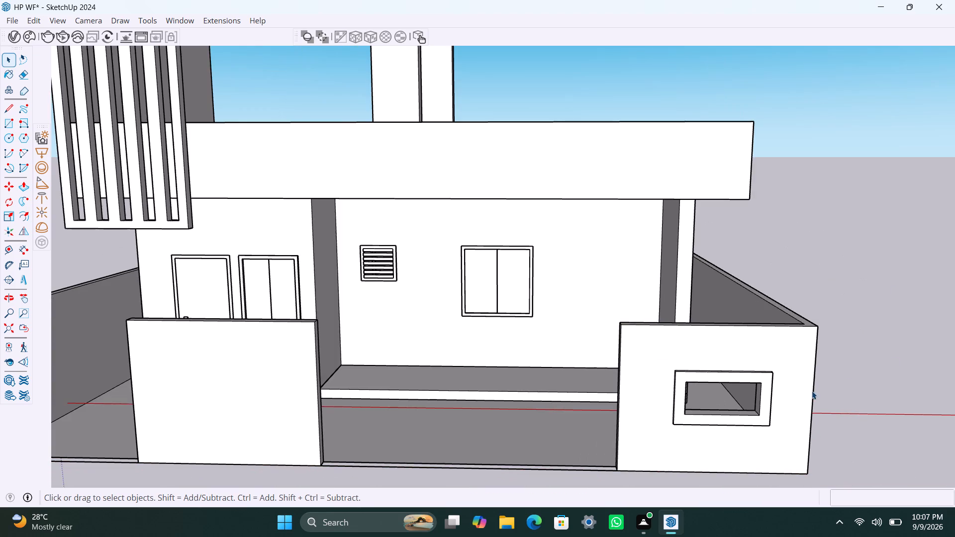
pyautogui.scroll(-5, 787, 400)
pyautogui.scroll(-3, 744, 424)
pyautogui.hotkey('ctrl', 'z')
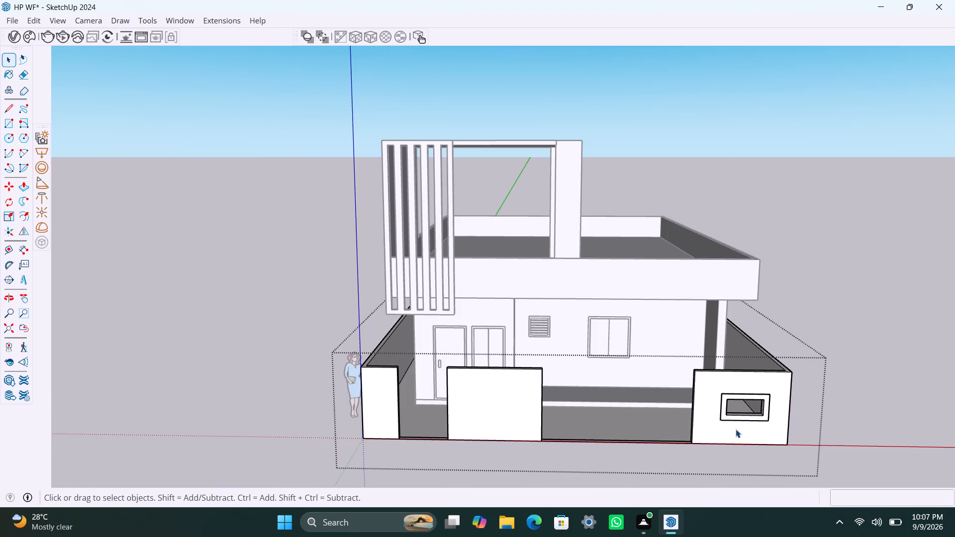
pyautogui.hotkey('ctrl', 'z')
# Recess the inner rectangle of the raised block by 5" and close the boundary wall group.
pyautogui.scroll(6, 737, 409)
pyautogui.click(749, 408)
pyautogui.scroll(5, 751, 409)
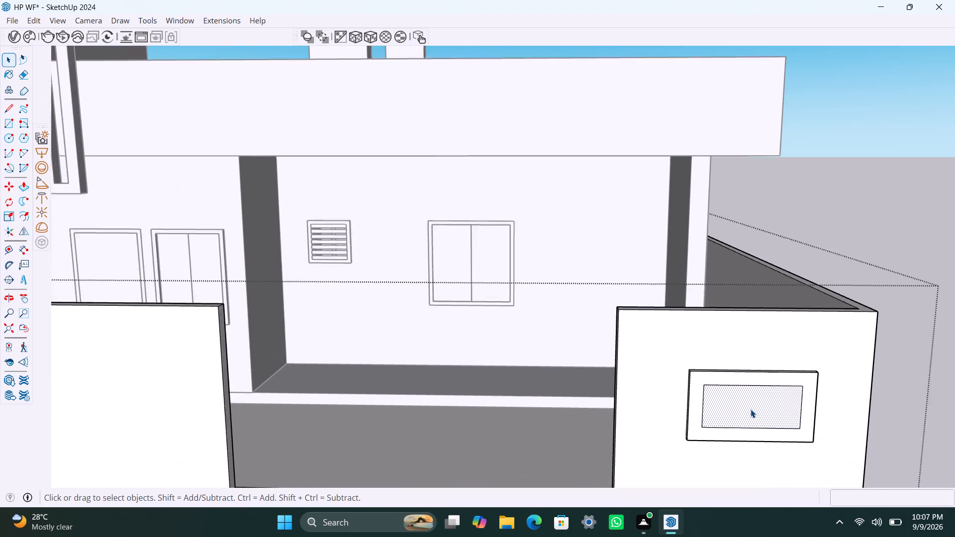
pyautogui.scroll(1, 751, 409)
pyautogui.press('p')
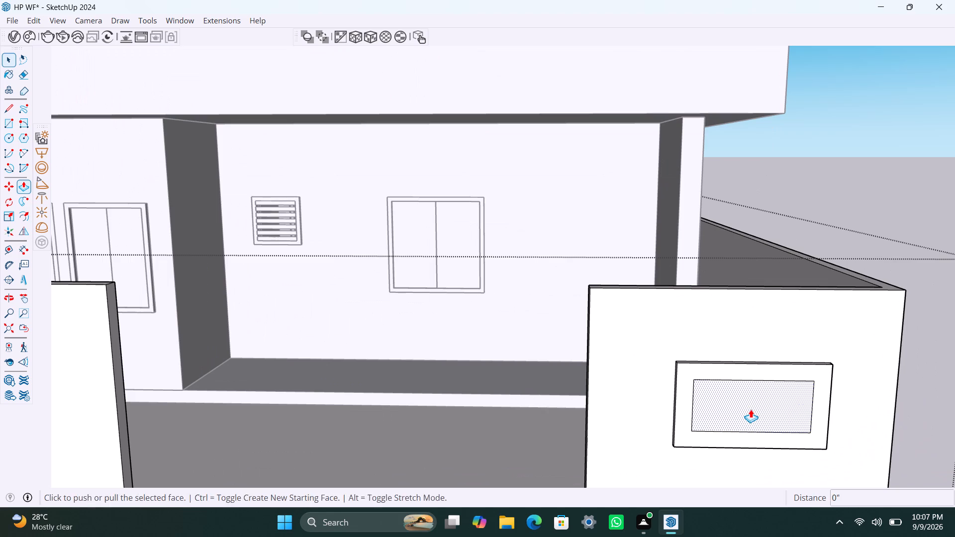
pyautogui.click(753, 409)
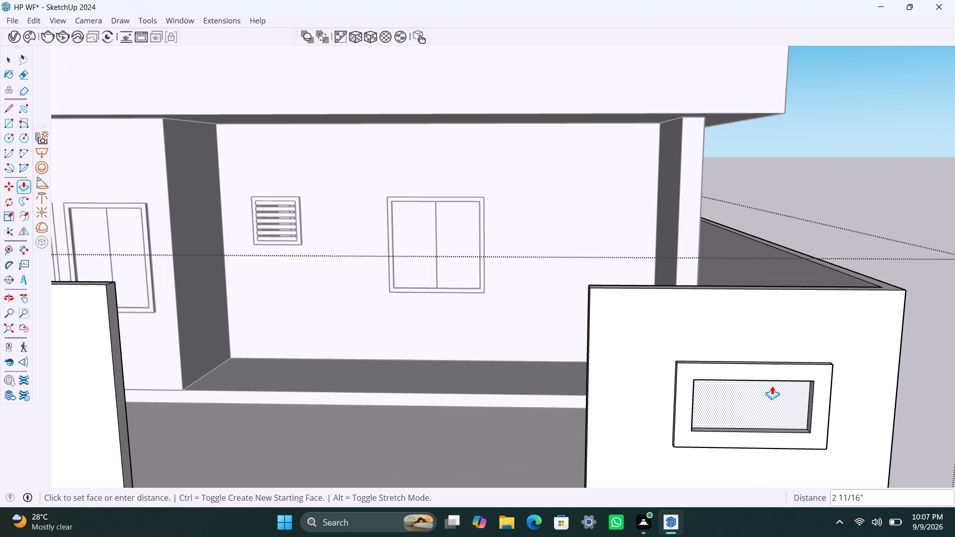
pyautogui.write('5"')
pyautogui.press('Return')
pyautogui.press('space')
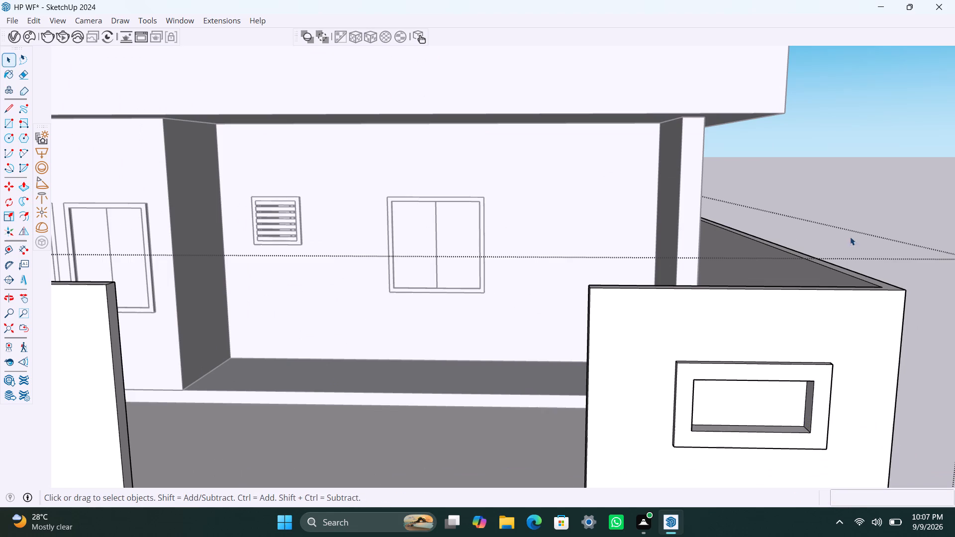
pyautogui.click(857, 212)
pyautogui.scroll(-10, 708, 376)
pyautogui.doubleClick(861, 385)
# Examine the whole front elevation and boundary wall from several angles, ending with a near-frontal view of the middle wall segment.
pyautogui.scroll(-4, 639, 403)
pyautogui.moveTo(543, 413); pyautogui.dragTo(647, 413, button='middle')
pyautogui.scroll(2, 561, 403)
pyautogui.scroll(-2, 558, 403)
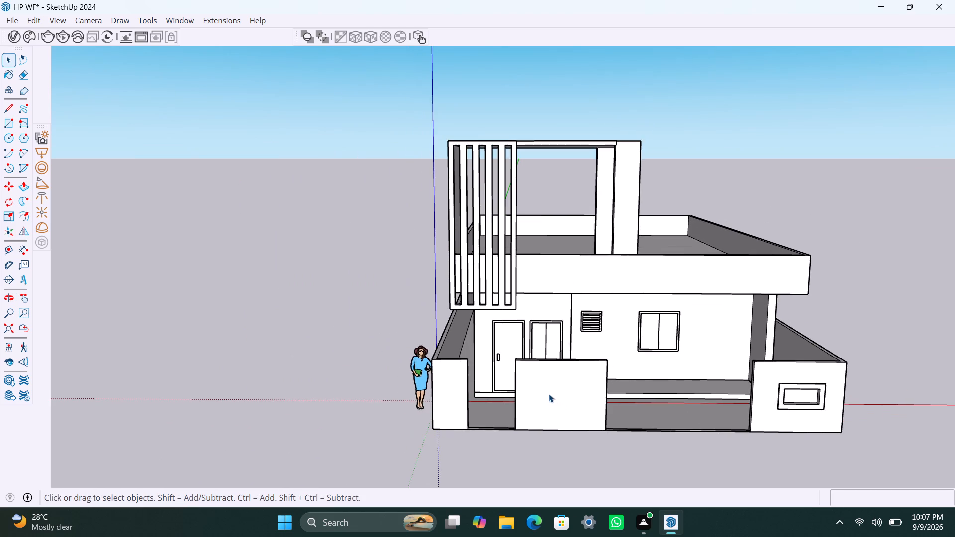
pyautogui.scroll(3, 546, 391)
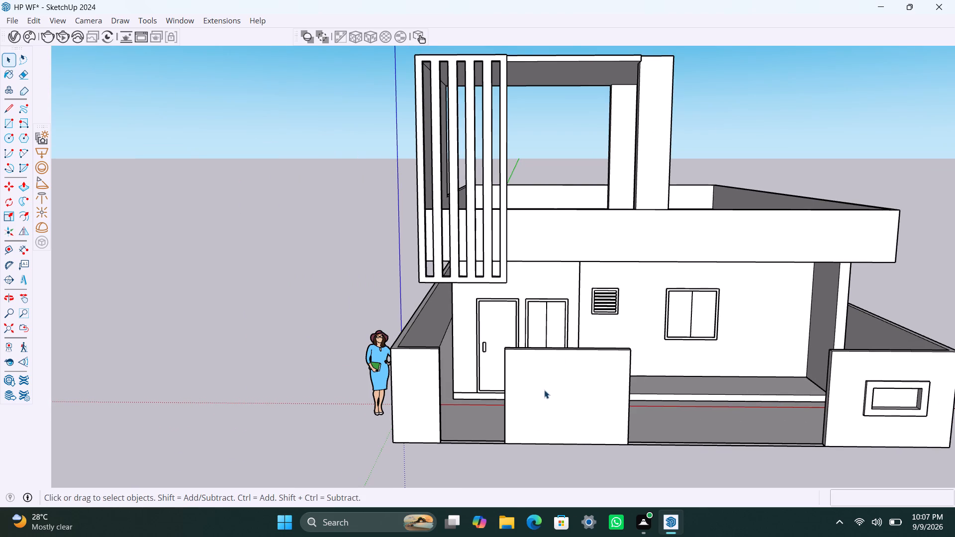
pyautogui.scroll(-3, 570, 430)
pyautogui.moveTo(557, 441); pyautogui.dragTo(598, 420, button='middle')
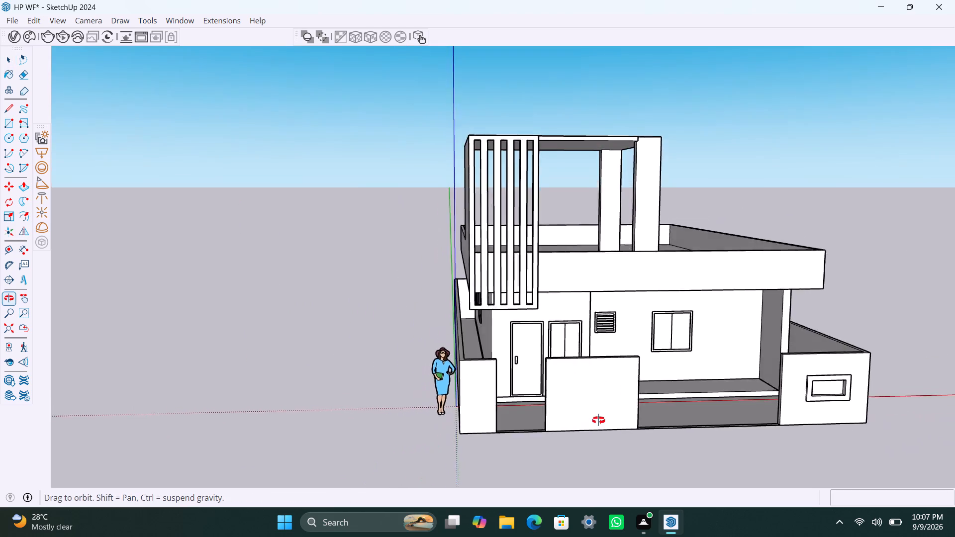
pyautogui.moveTo(598, 420); pyautogui.dragTo(555, 391, button='middle')
pyautogui.scroll(-2, 555, 390)
pyautogui.moveTo(552, 379); pyautogui.dragTo(550, 407, button='middle')
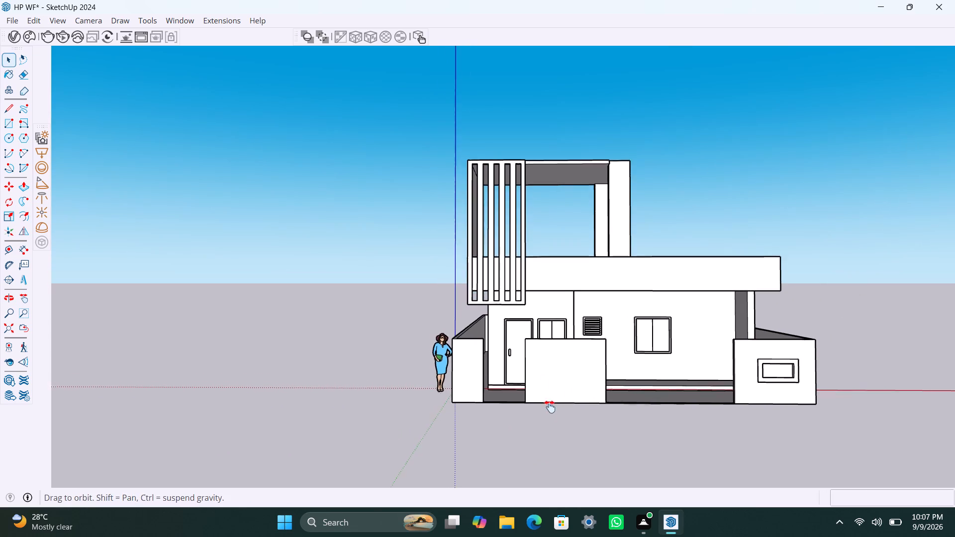
pyautogui.moveTo(550, 407); pyautogui.dragTo(548, 410, button='middle')
pyautogui.scroll(3, 537, 389)
# In the boundary wall group, draw two staggered vertical strips on the middle front segment, about 9 1/4" by 4' 2" and 8 7/16" by 3' 10 9/16".
pyautogui.press('r')
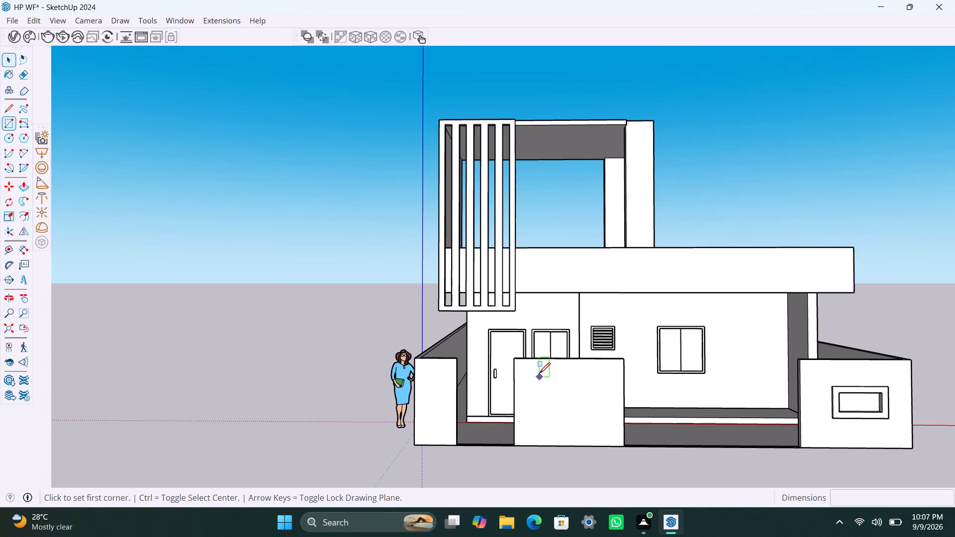
pyautogui.press('space')
pyautogui.tripleClick(540, 379)
pyautogui.click(541, 382)
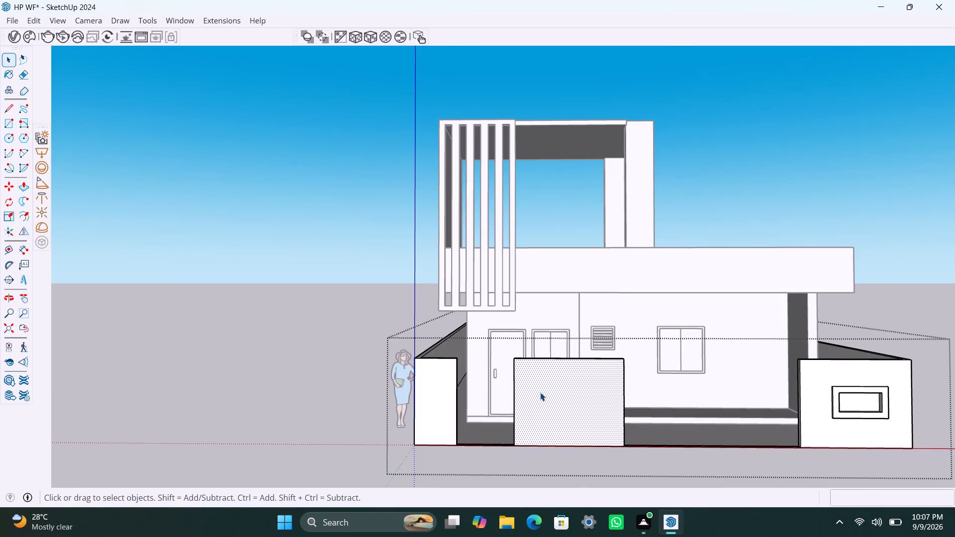
pyautogui.scroll(1, 540, 392)
pyautogui.press('r')
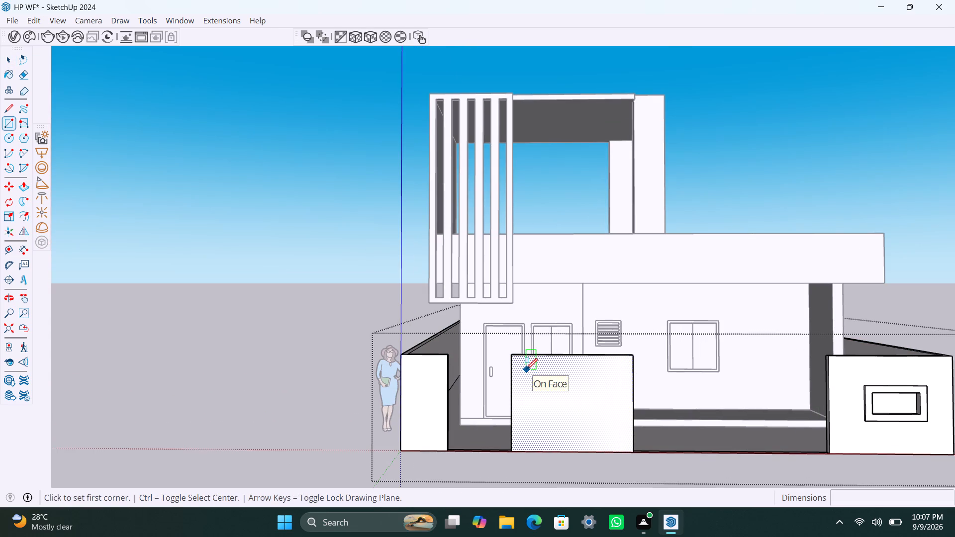
pyautogui.click(526, 368)
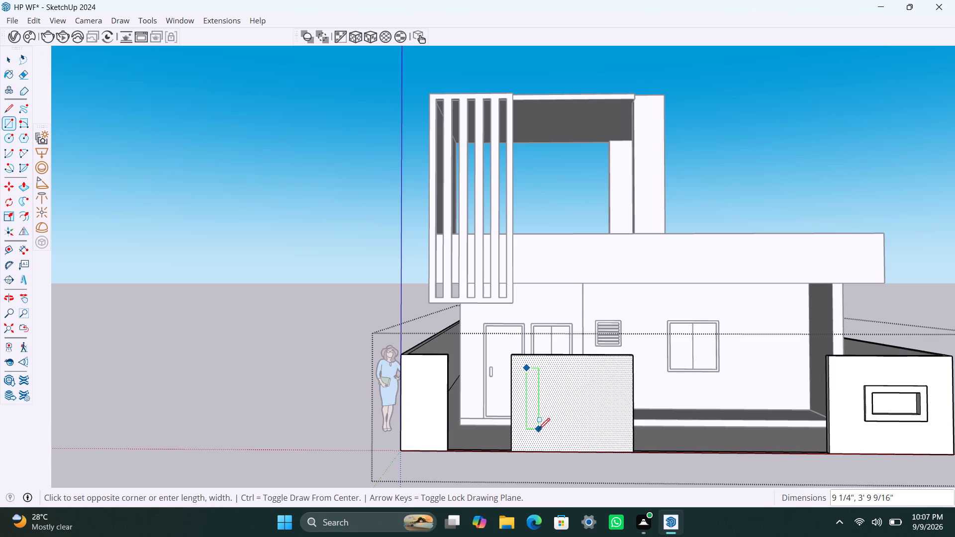
pyautogui.click(539, 436)
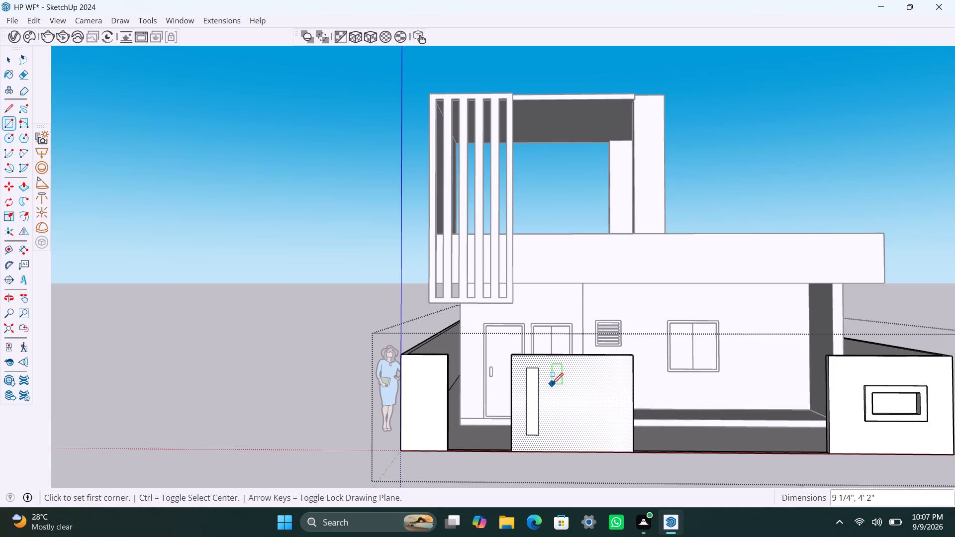
pyautogui.click(552, 382)
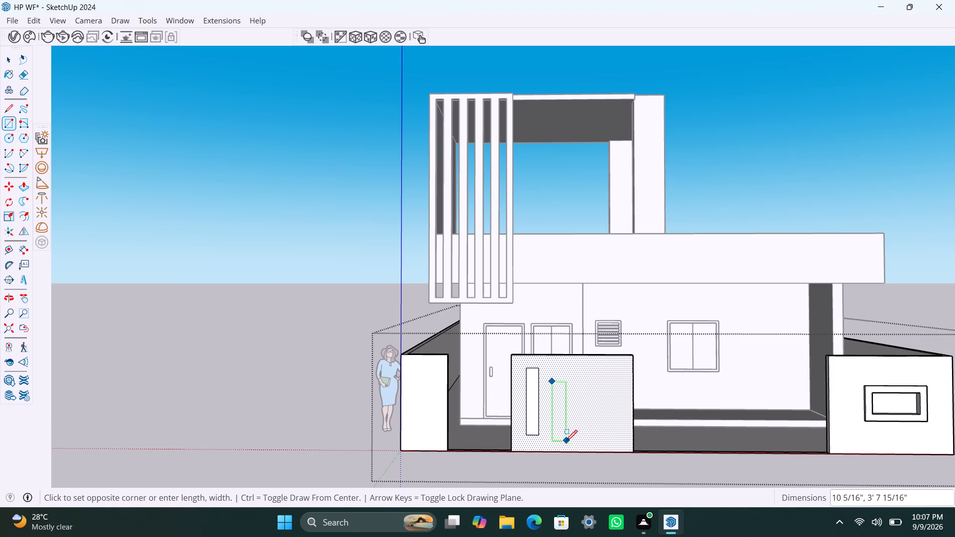
pyautogui.click(564, 445)
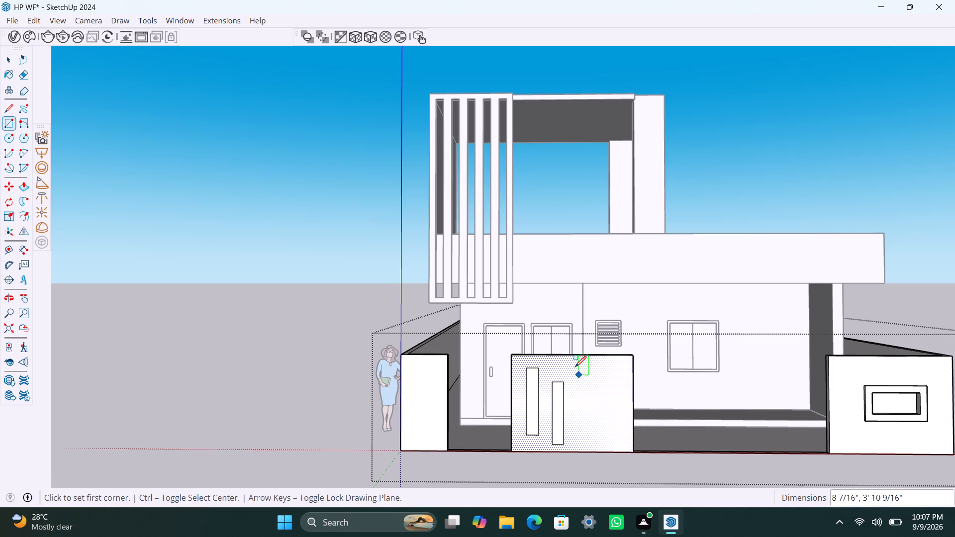
# Add two more staggered vertical strips beside them, about 9 7/8" by 4' 5 3/16" and 9 1/16" by 3' 11 15/16".
pyautogui.click(575, 367)
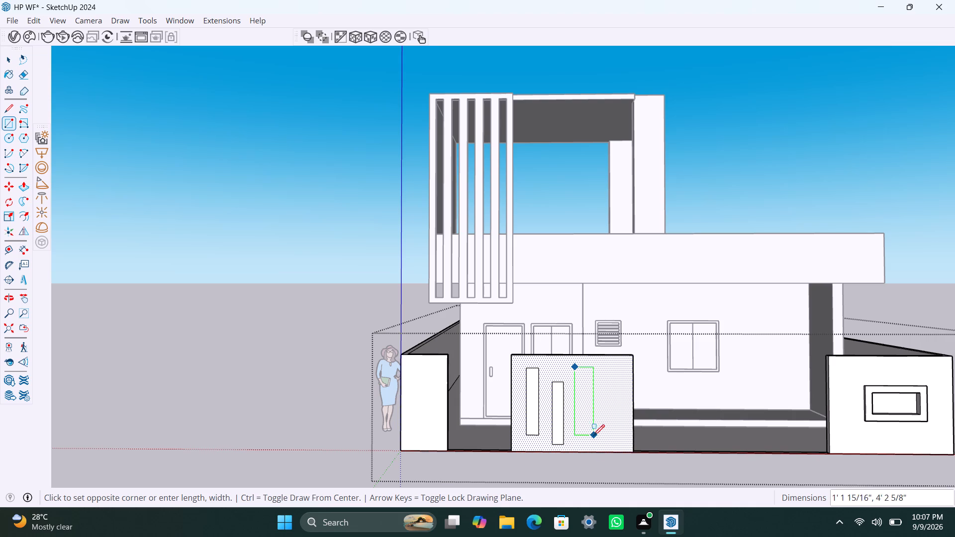
pyautogui.press('Escape')
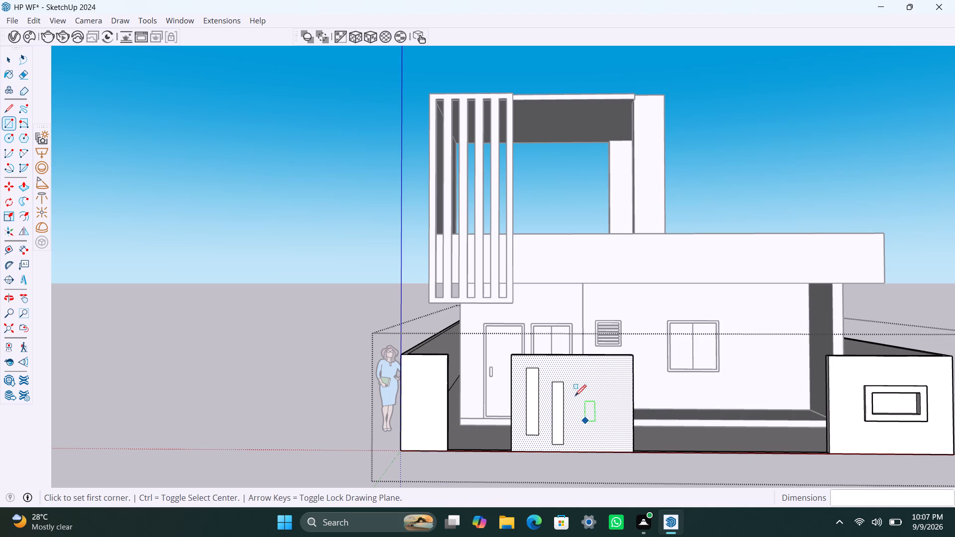
pyautogui.click(578, 365)
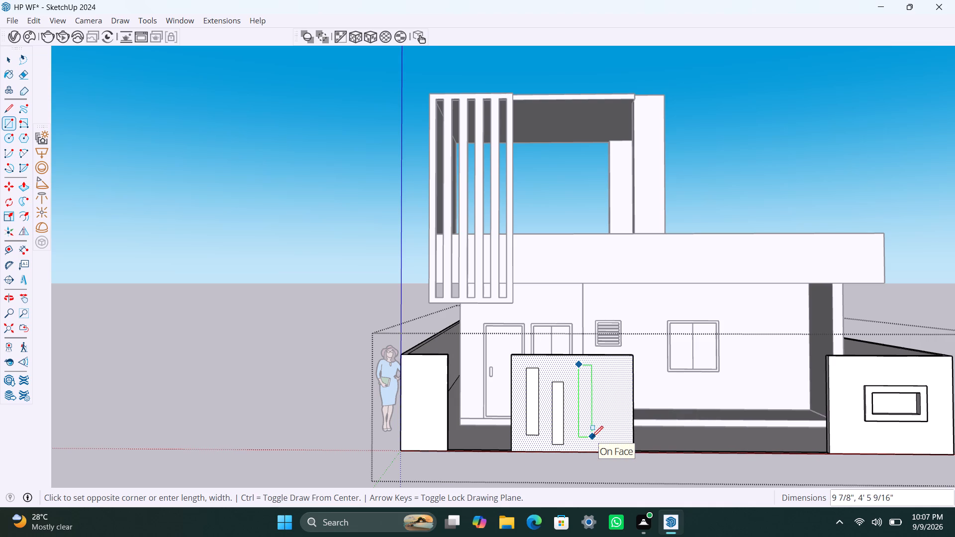
pyautogui.click(592, 437)
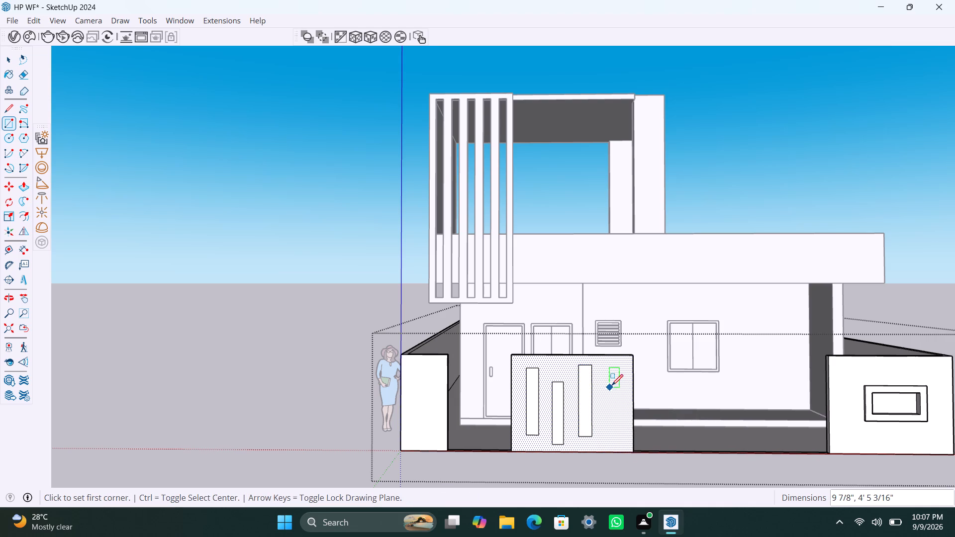
pyautogui.click(610, 384)
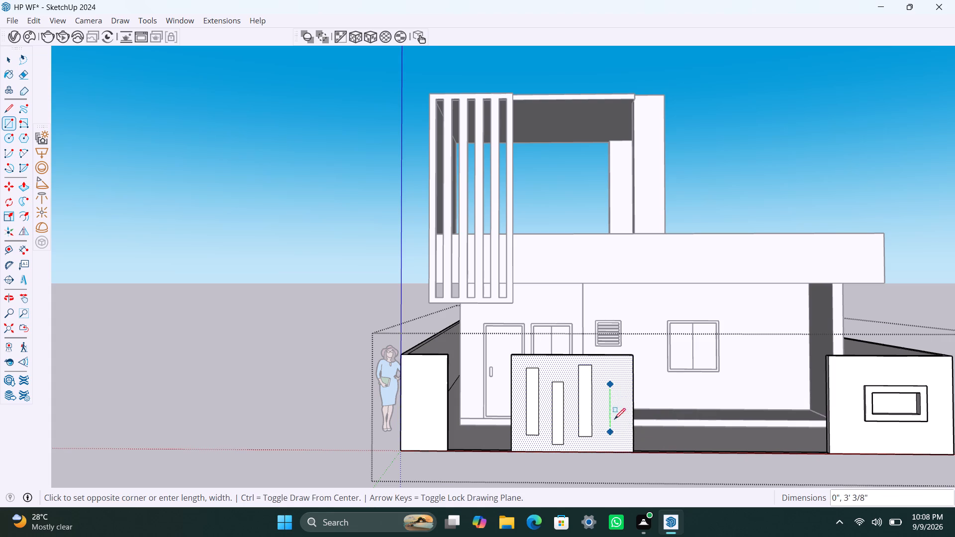
pyautogui.press('Escape')
pyautogui.moveTo(608, 378); pyautogui.dragTo(608, 385)
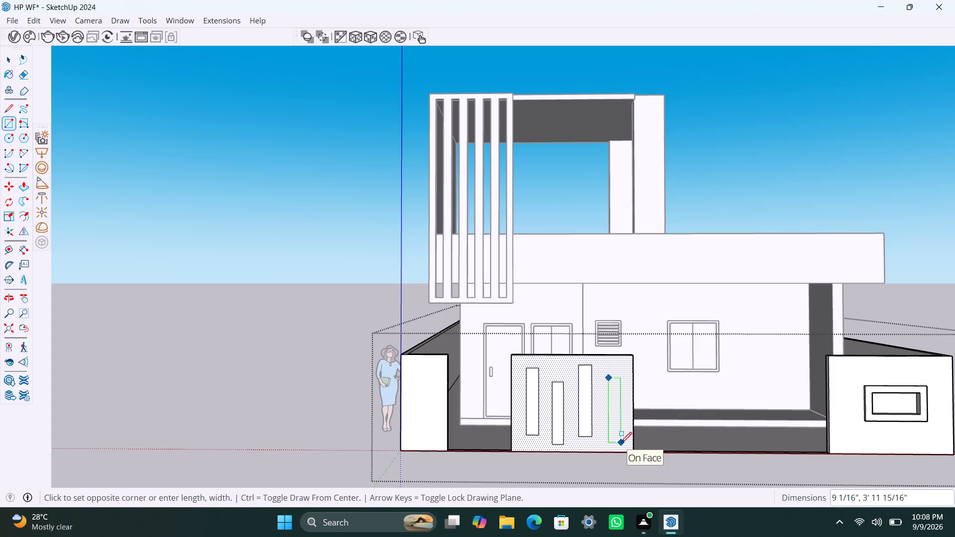
pyautogui.click(621, 443)
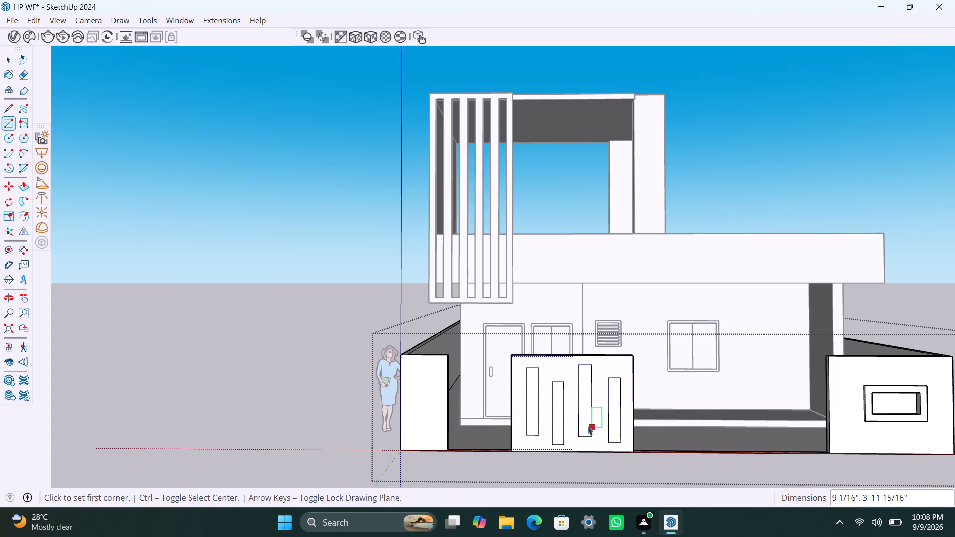
# Pull the leftmost vertical strip on the middle front wall segment outward by 2".
pyautogui.press('space')
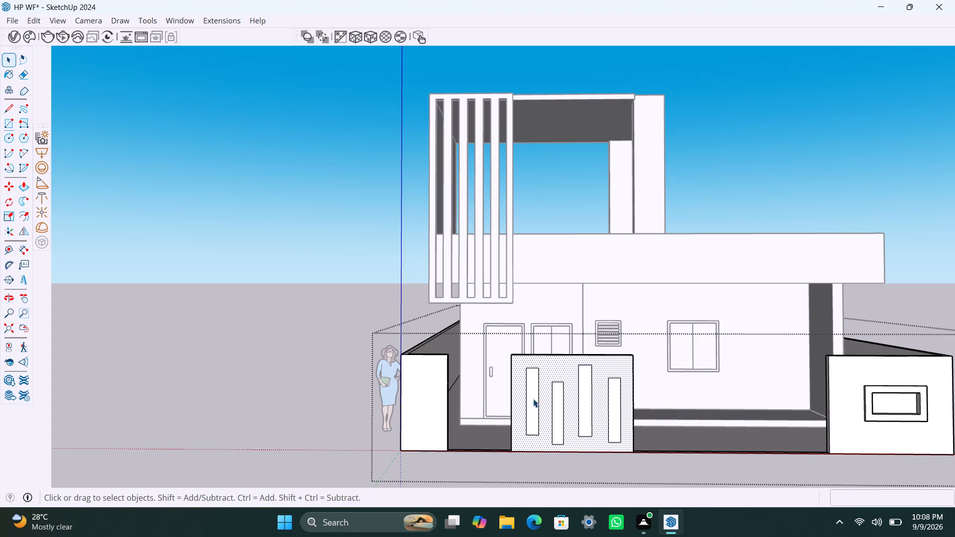
pyautogui.doubleClick(533, 399)
pyautogui.press('p')
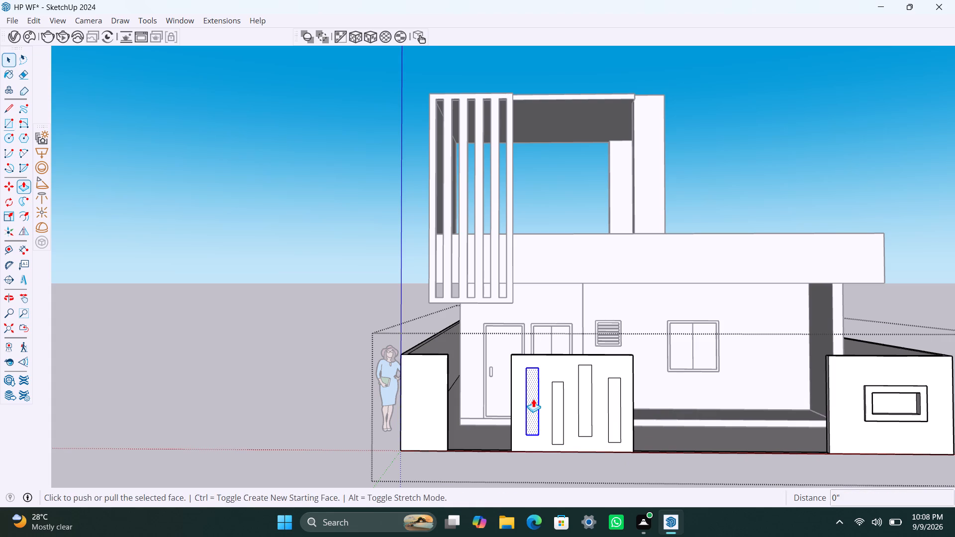
pyautogui.click(533, 399)
pyautogui.write('2"')
pyautogui.press('Return')
# Pull the leftmost vertical strip on the middle front wall segment outward by a further 3".
pyautogui.click(534, 404)
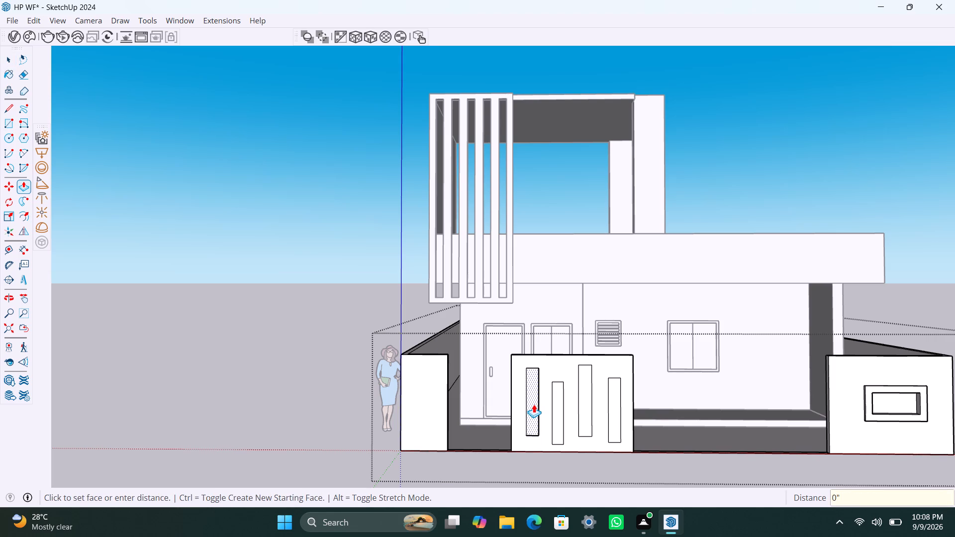
pyautogui.write('3"')
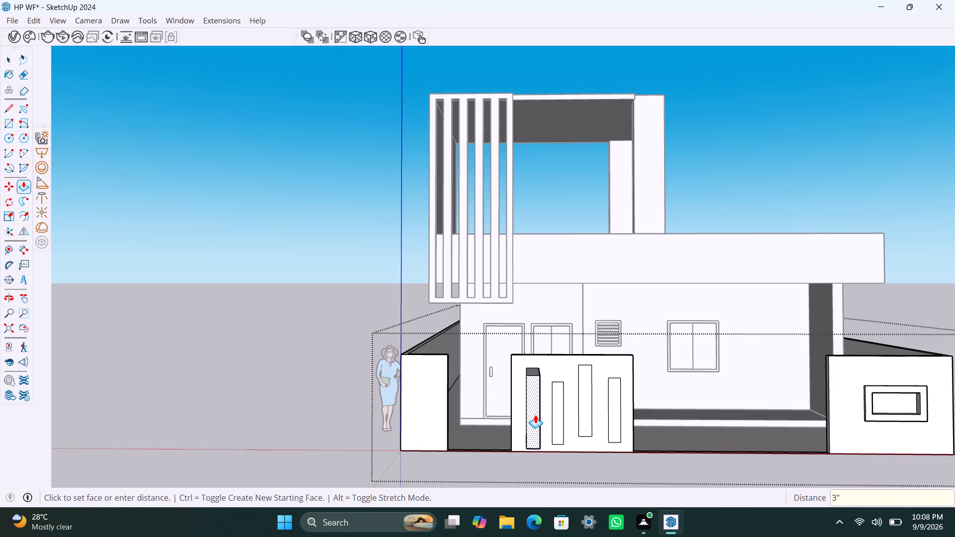
pyautogui.press('Return')
# Repeat the 3" outward pull on the second vertical strip from the left and extend it by another 2".
pyautogui.scroll(6, 541, 397)
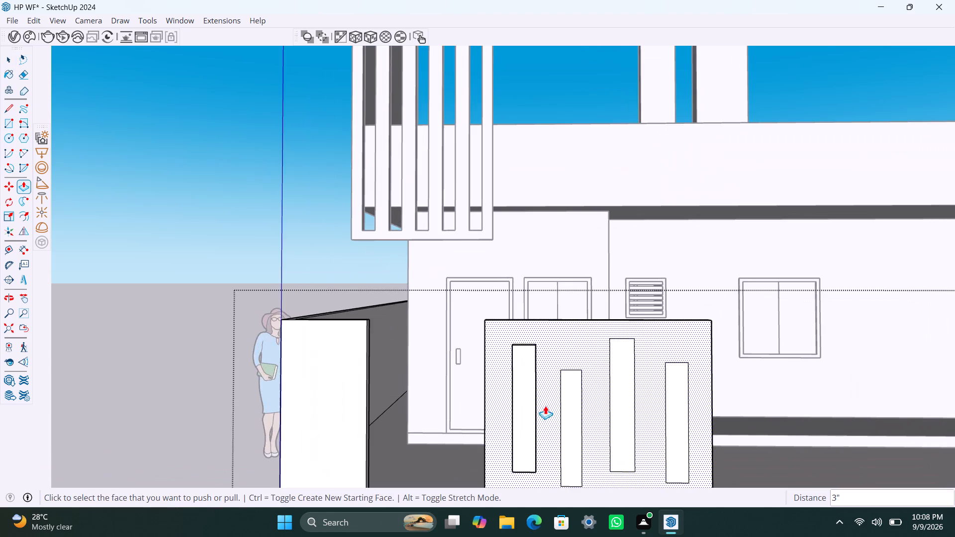
pyautogui.moveTo(547, 417); pyautogui.dragTo(550, 467, button='middle')
pyautogui.doubleClick(565, 460)
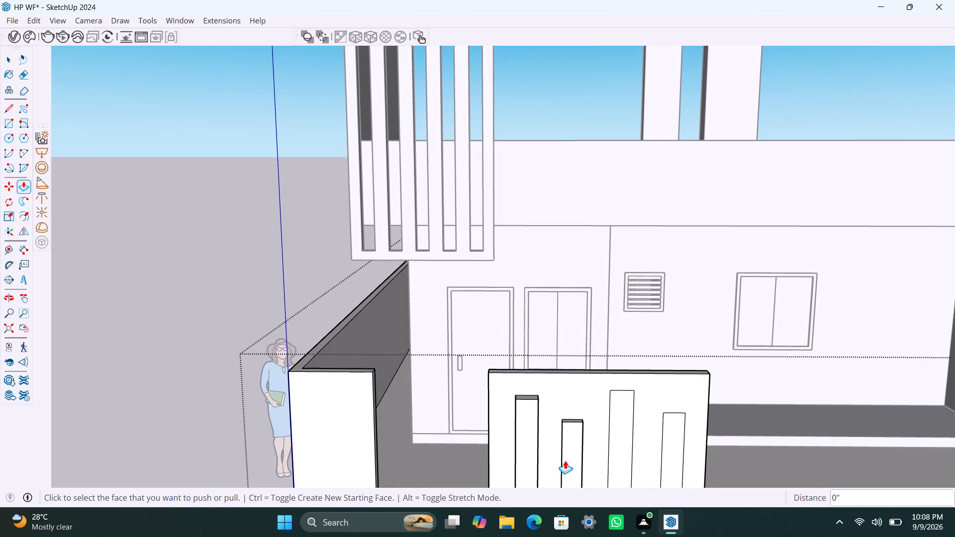
pyautogui.click(569, 460)
pyautogui.write('2"')
pyautogui.press('Return')
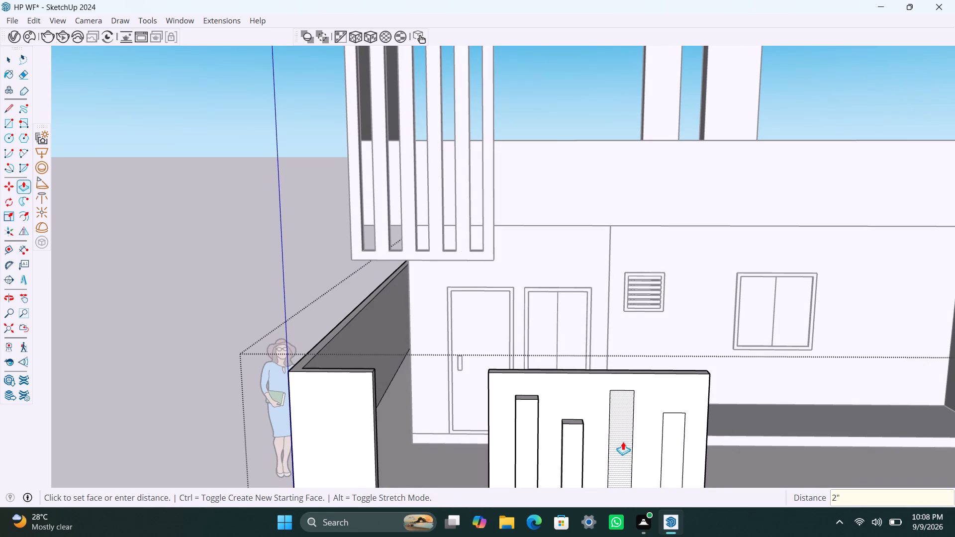
# Pull the third and fourth vertical strips on the middle front wall segment outward by 5" each.
pyautogui.click(623, 442)
pyautogui.write('5"')
pyautogui.press('Return')
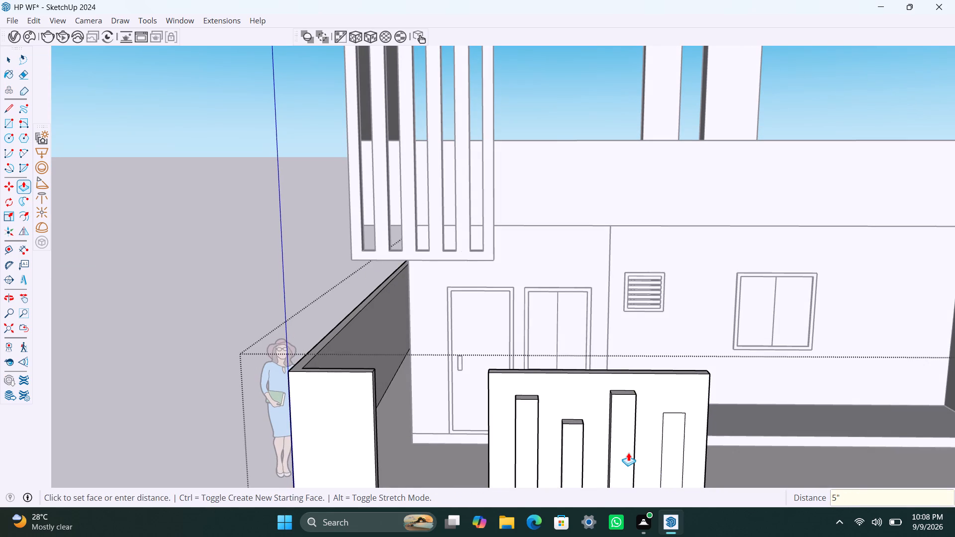
pyautogui.click(677, 438)
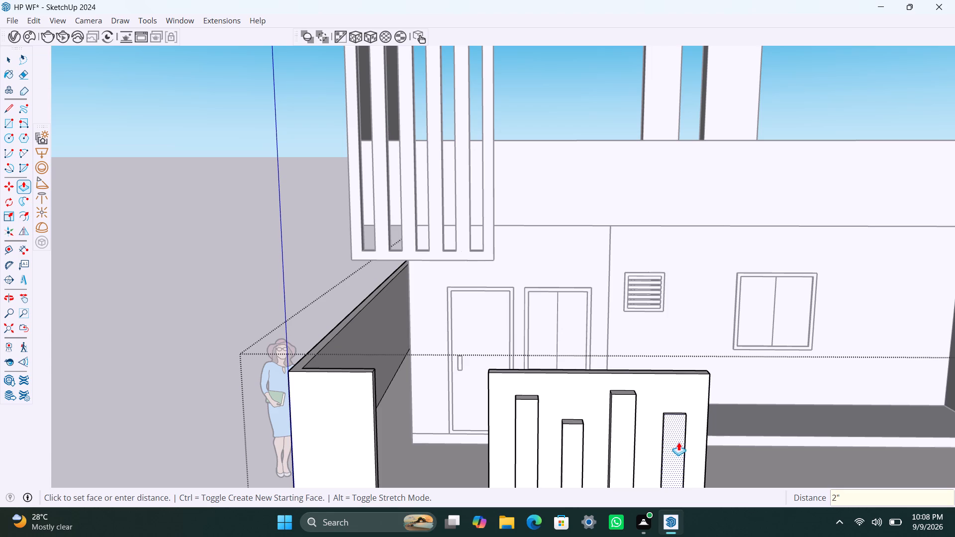
pyautogui.write('5"')
pyautogui.press('Return')
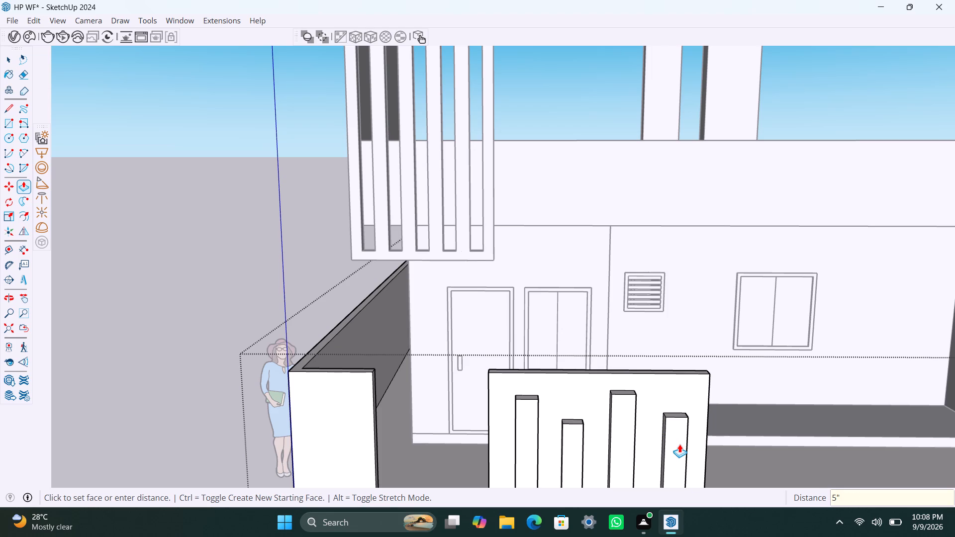
# Widen the second vertical strip slightly by pulling its right side face toward the third strip.
pyautogui.press('space')
pyautogui.scroll(-13, 622, 447)
pyautogui.moveTo(617, 424); pyautogui.dragTo(585, 400, button='middle')
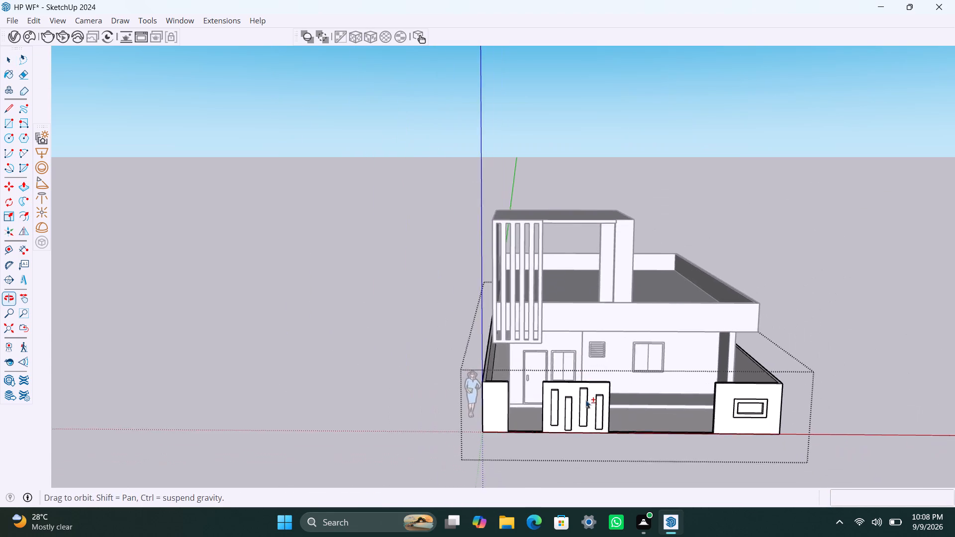
pyautogui.moveTo(585, 400); pyautogui.dragTo(594, 391, button='middle')
pyautogui.scroll(3, 577, 416)
pyautogui.moveTo(576, 418); pyautogui.dragTo(493, 443, button='middle')
pyautogui.scroll(9, 487, 445)
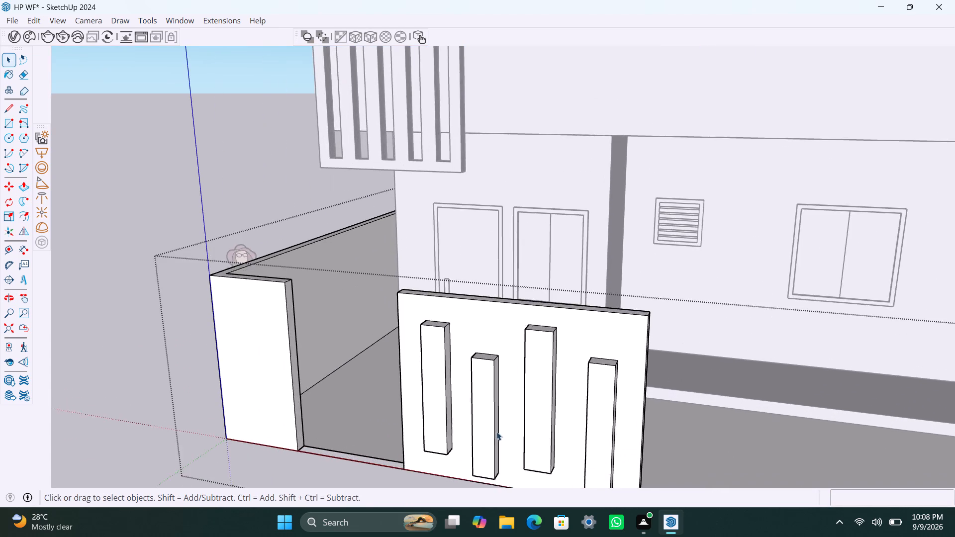
pyautogui.scroll(3, 496, 432)
pyautogui.click(496, 420)
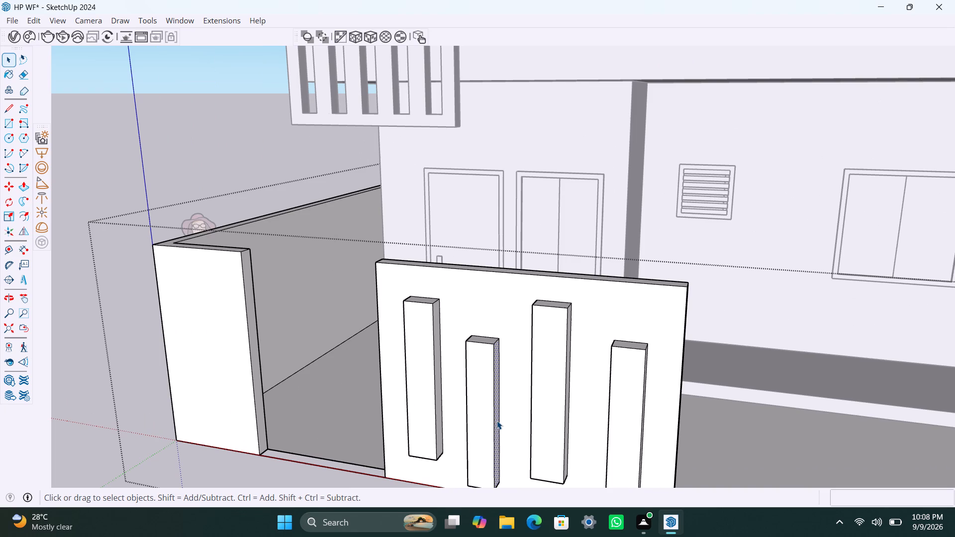
pyautogui.press('p')
pyautogui.click(497, 420)
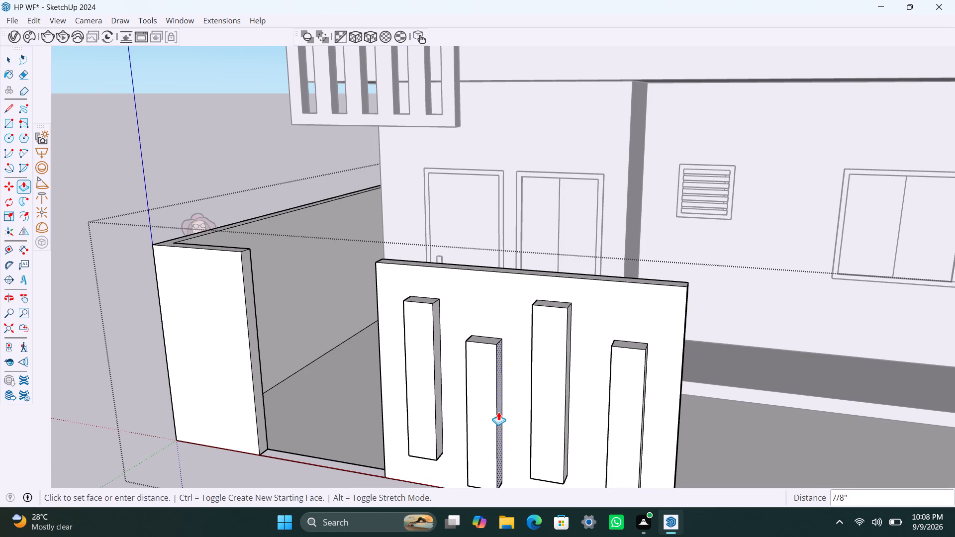
pyautogui.click(496, 407)
pyautogui.press('space')
# Save the model with the raised wall strips.
pyautogui.scroll(-4, 477, 409)
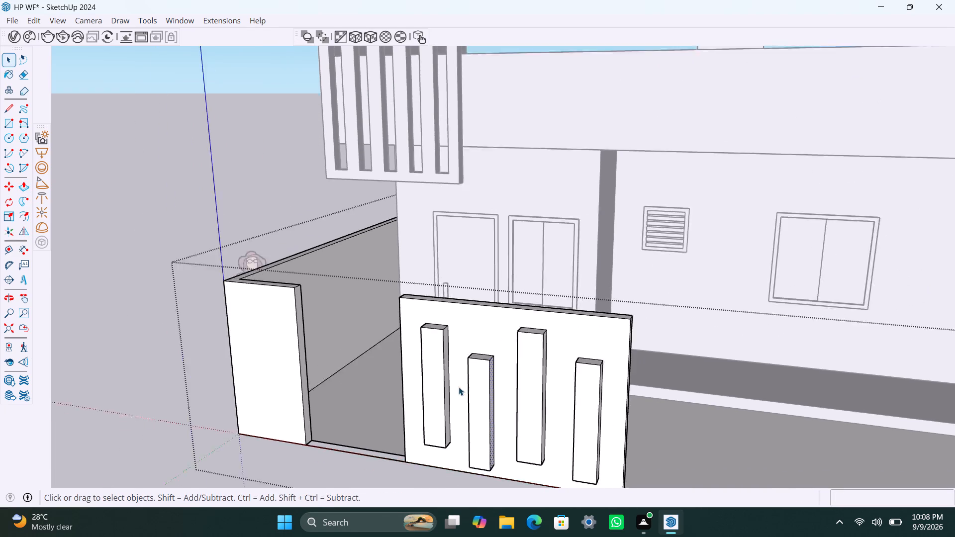
pyautogui.scroll(-6, 459, 387)
pyautogui.moveTo(482, 410); pyautogui.dragTo(548, 419, button='middle')
pyautogui.hotkey('ctrl', 's')
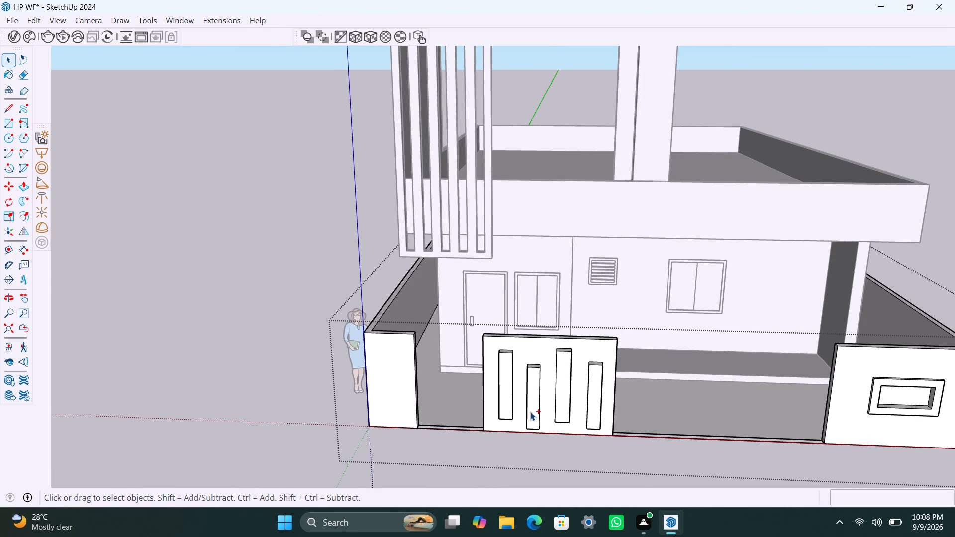
# Leave the boundary wall group and save the house model.
pyautogui.scroll(-4, 477, 369)
pyautogui.tripleClick(838, 223)
pyautogui.scroll(-5, 695, 310)
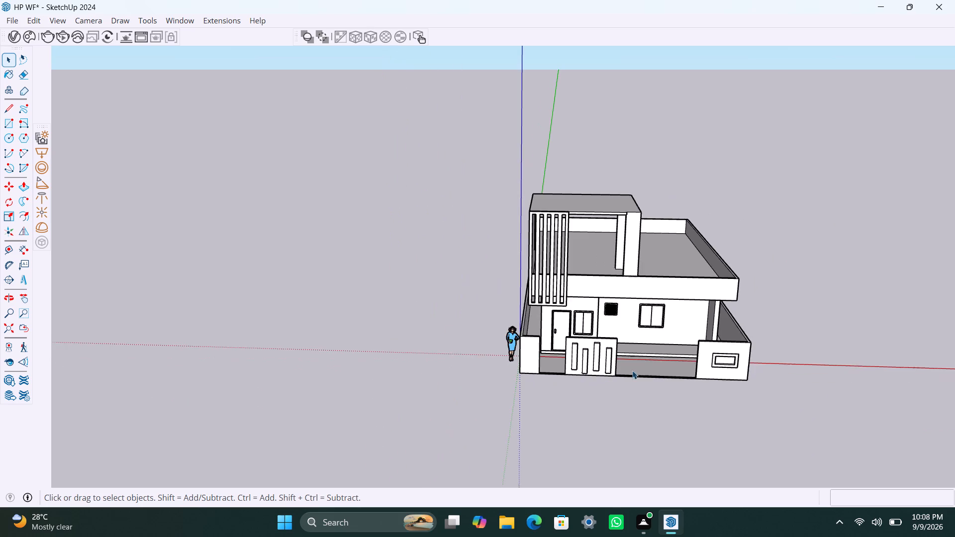
pyautogui.moveTo(604, 376); pyautogui.dragTo(573, 328, button='middle')
pyautogui.scroll(-4, 581, 336)
pyautogui.moveTo(586, 385); pyautogui.dragTo(602, 388, button='middle')
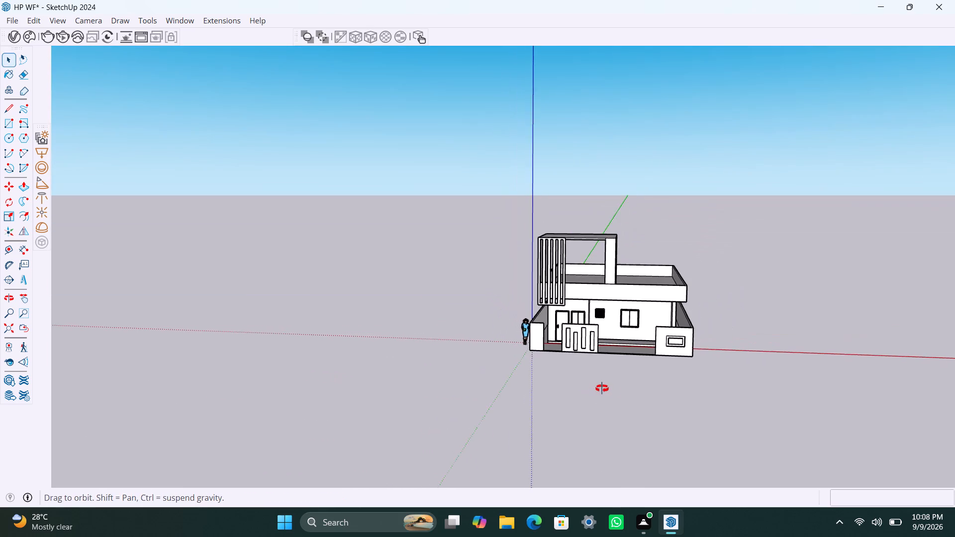
pyautogui.moveTo(602, 388); pyautogui.dragTo(616, 392, button='middle')
pyautogui.scroll(-3, 618, 327)
pyautogui.keyDown('shift'); pyautogui.moveTo(570, 301); pyautogui.dragTo(560, 375, button='middle'); pyautogui.keyUp('shift')
pyautogui.scroll(8, 585, 403)
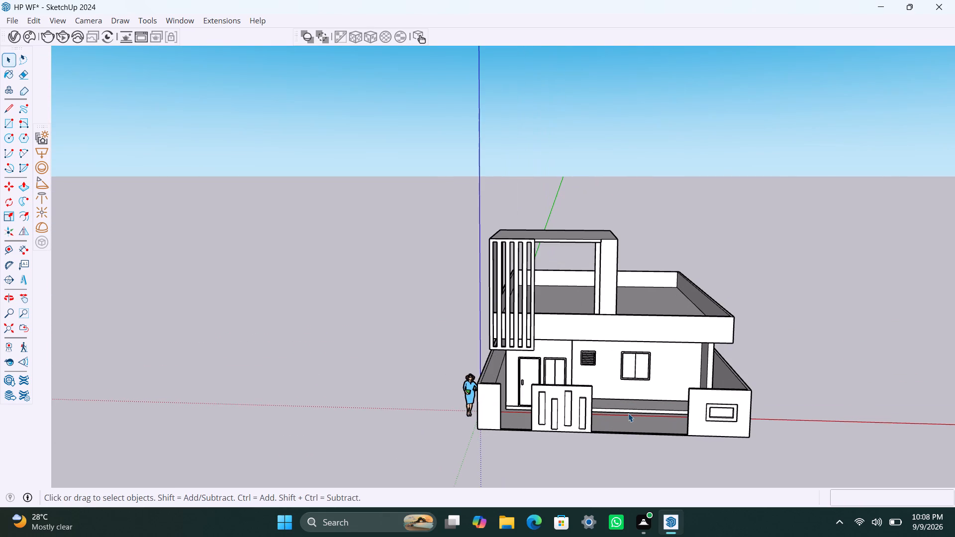
pyautogui.hotkey('ctrl', 's')
# Examine the whole house and its front boundary wall from near-frontal and raised angles.
pyautogui.scroll(2, 496, 408)
pyautogui.scroll(3, 550, 363)
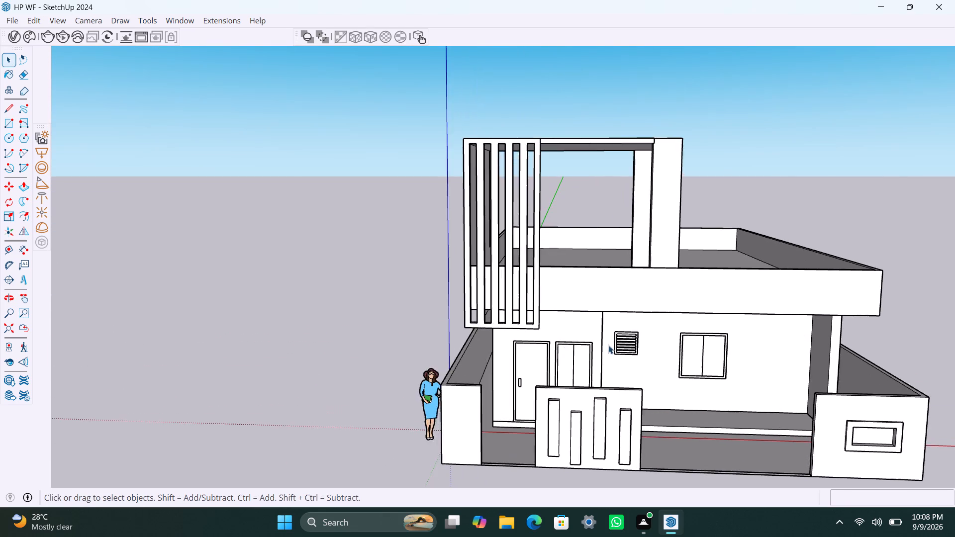
pyautogui.scroll(-2, 585, 346)
pyautogui.keyDown('shift'); pyautogui.moveTo(590, 342); pyautogui.dragTo(535, 331, button='middle'); pyautogui.keyUp('shift')
pyautogui.scroll(2, 573, 284)
pyautogui.scroll(-4, 582, 225)
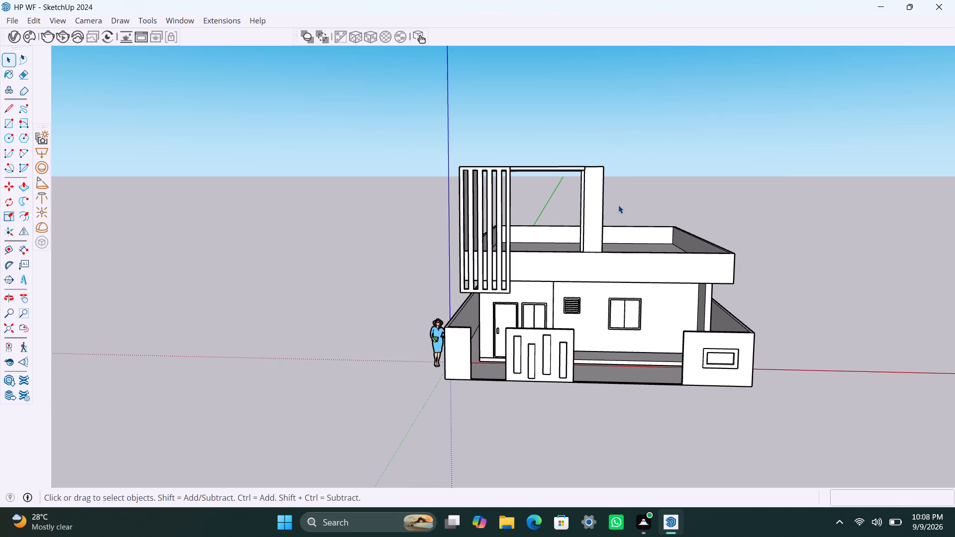
pyautogui.scroll(-3, 655, 248)
pyautogui.scroll(3, 686, 259)
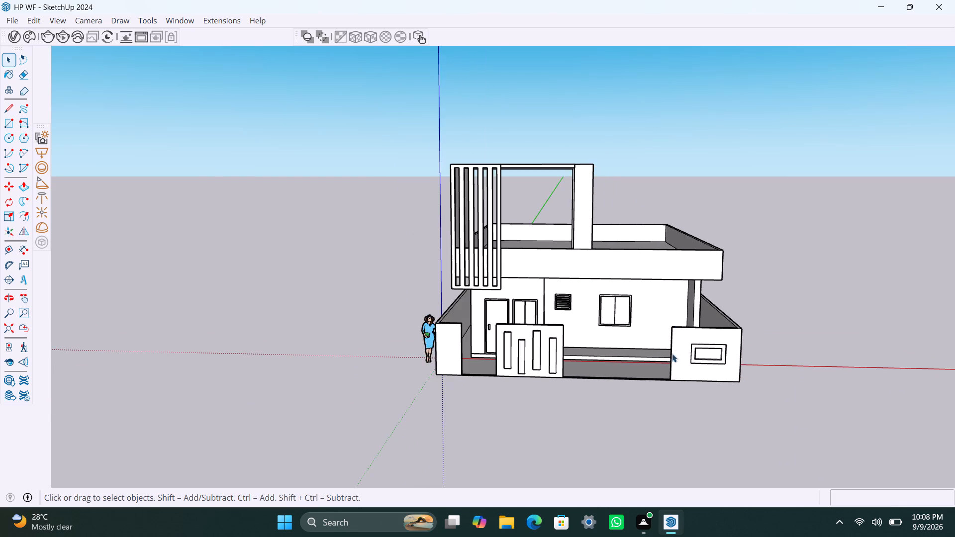
pyautogui.scroll(1, 672, 354)
pyautogui.scroll(2, 587, 351)
pyautogui.moveTo(588, 358); pyautogui.dragTo(580, 423, button='middle')
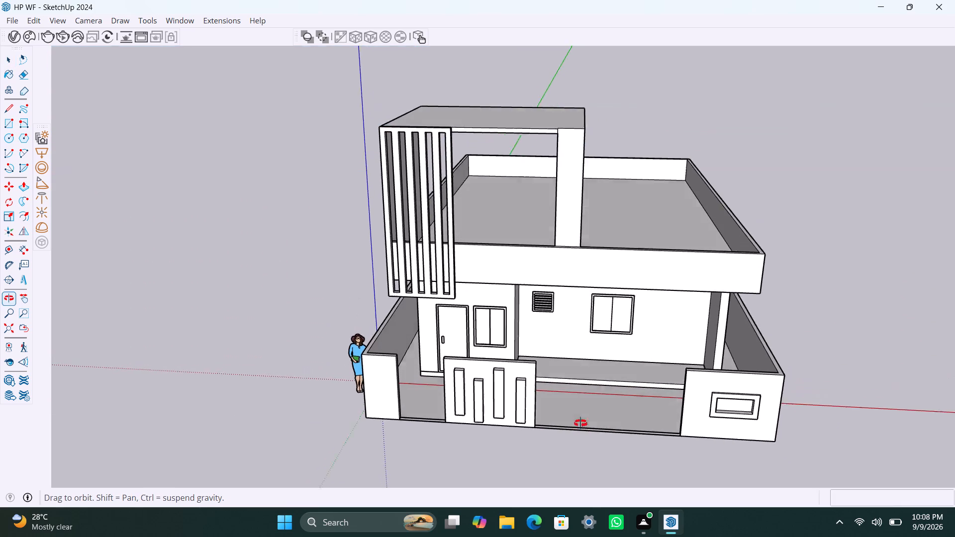
pyautogui.moveTo(580, 423); pyautogui.dragTo(590, 460, button='middle')
pyautogui.scroll(2, 726, 386)
pyautogui.scroll(-6, 637, 415)
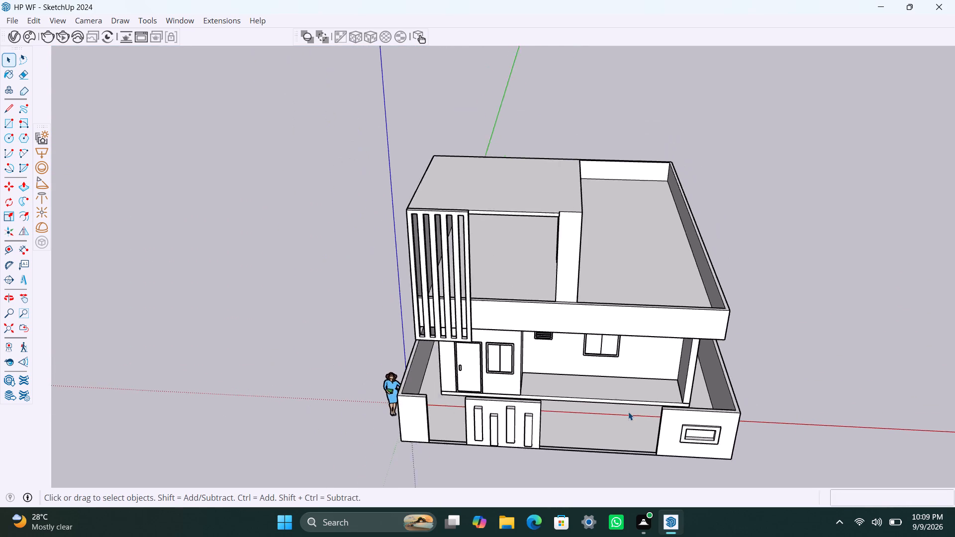
pyautogui.moveTo(609, 403); pyautogui.dragTo(609, 394, button='middle')
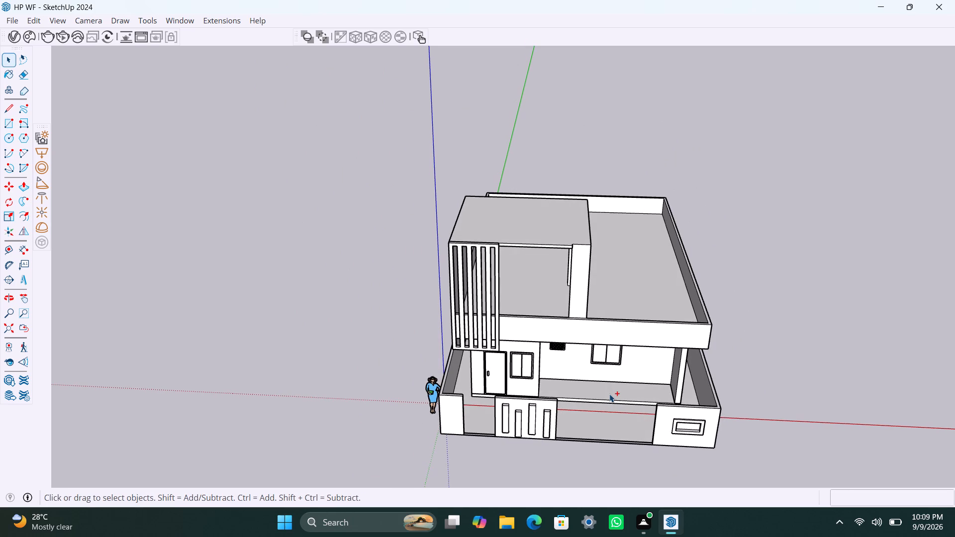
# Save the house model again.
pyautogui.hotkey('ctrl', 's')
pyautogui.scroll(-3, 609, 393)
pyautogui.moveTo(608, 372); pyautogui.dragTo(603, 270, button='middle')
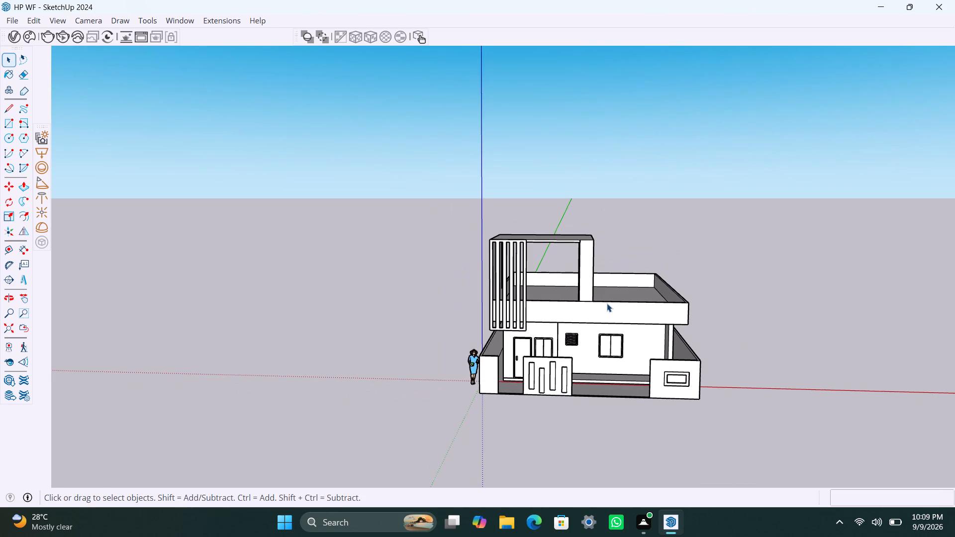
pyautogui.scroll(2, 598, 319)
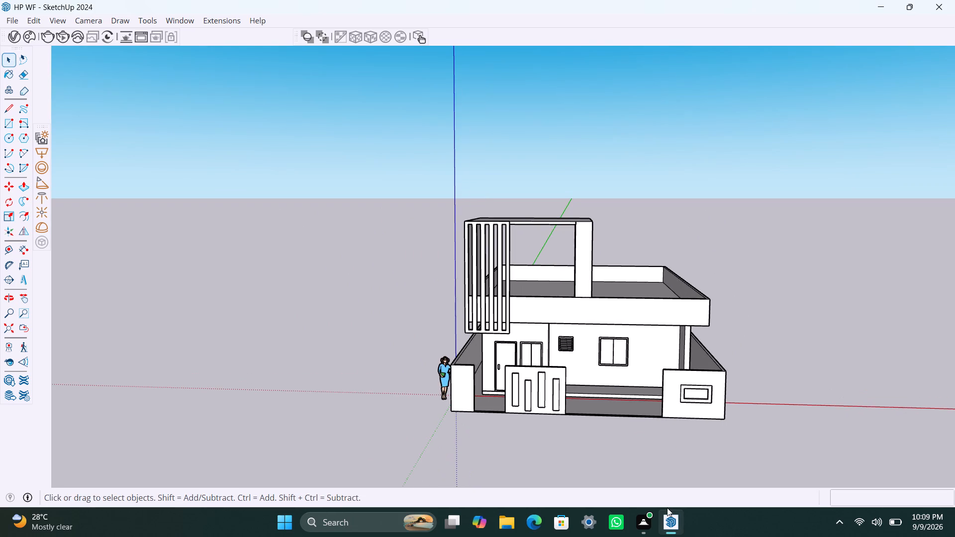
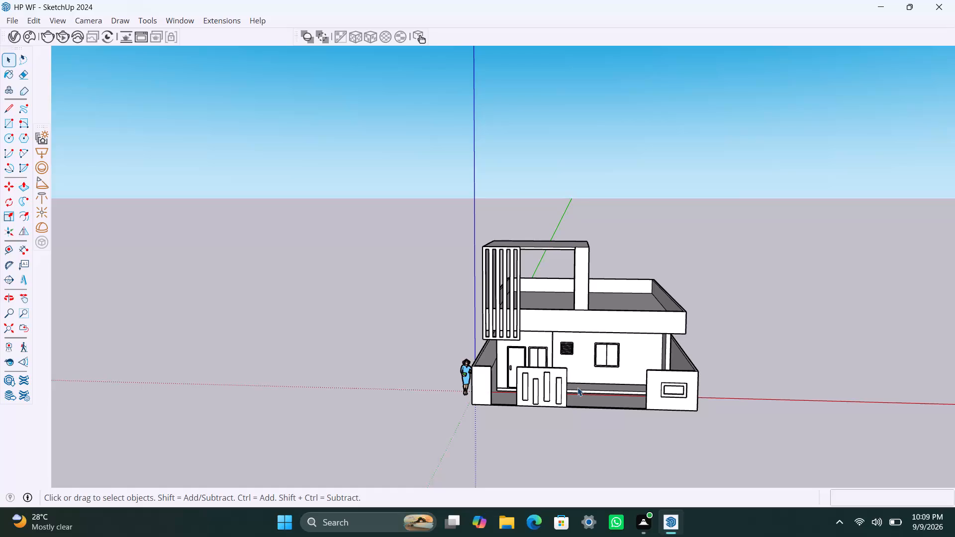
# Examine the completed house and front boundary wall from a slightly raised, near-frontal view.
pyautogui.scroll(-3, 579, 379)
pyautogui.scroll(4, 570, 390)
pyautogui.scroll(3, 546, 324)
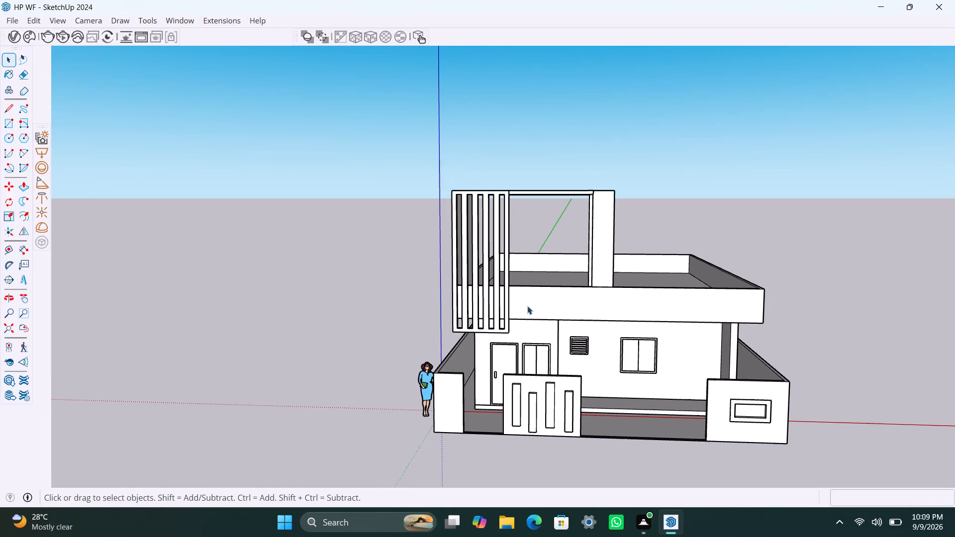
pyautogui.moveTo(563, 326); pyautogui.dragTo(577, 330, button='middle')
pyautogui.scroll(-2, 573, 314)
pyautogui.keyDown('shift'); pyautogui.moveTo(548, 312); pyautogui.dragTo(485, 297, button='middle'); pyautogui.keyUp('shift')
pyautogui.scroll(2, 514, 308)
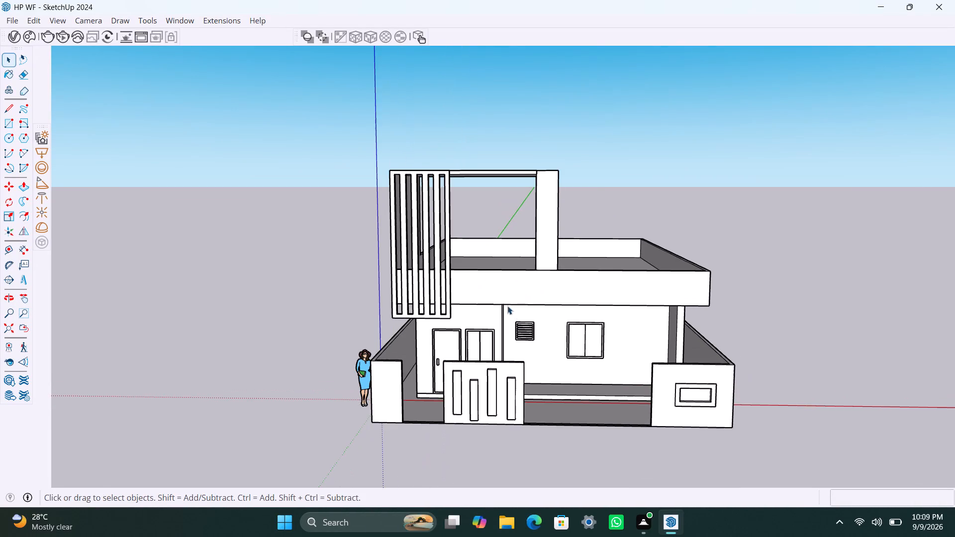
pyautogui.moveTo(506, 311); pyautogui.dragTo(515, 313, button='middle')
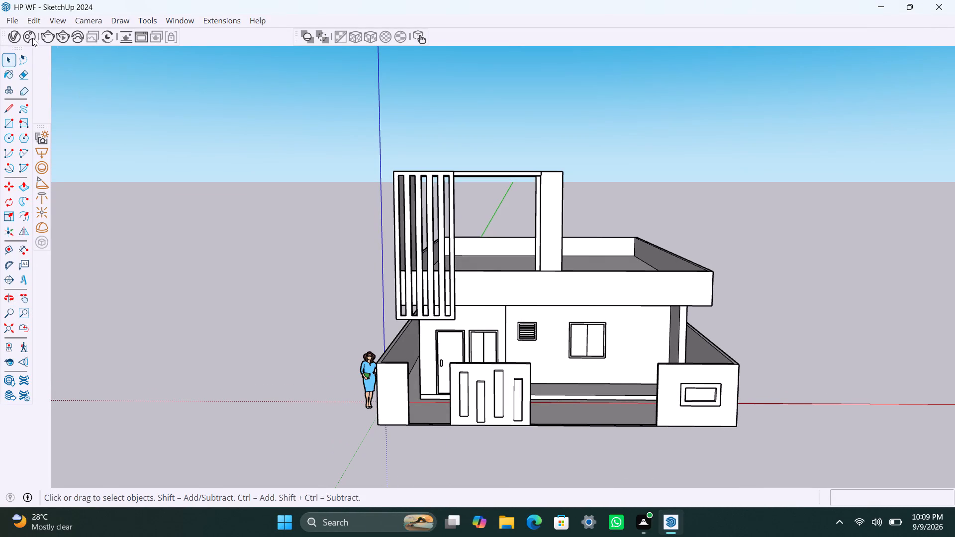
# Open the Chaos Cosmos asset browser from V-Ray.
pyautogui.click(31, 38)
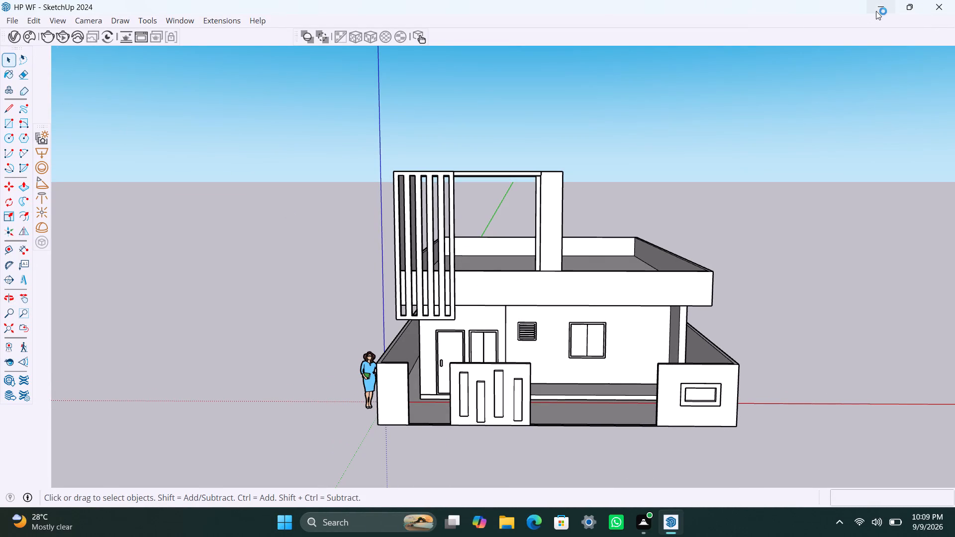
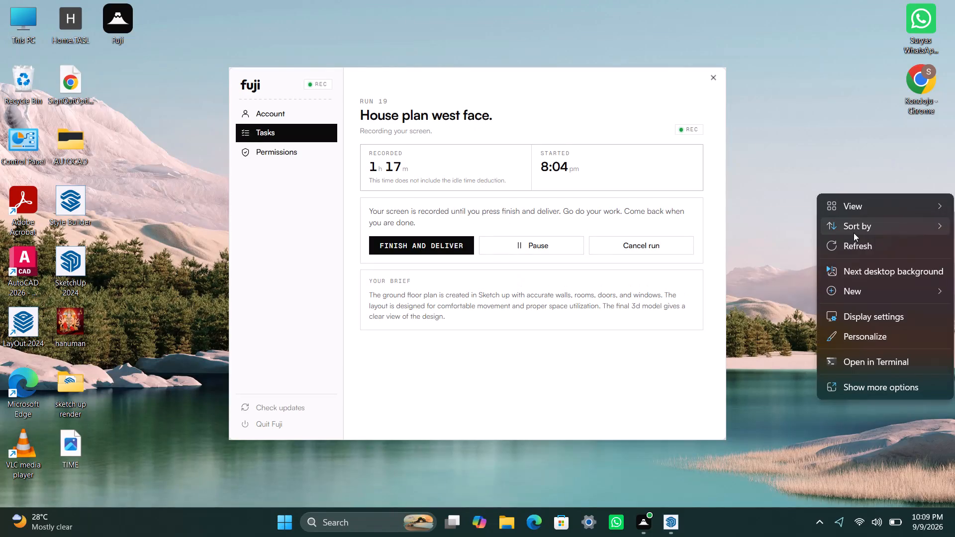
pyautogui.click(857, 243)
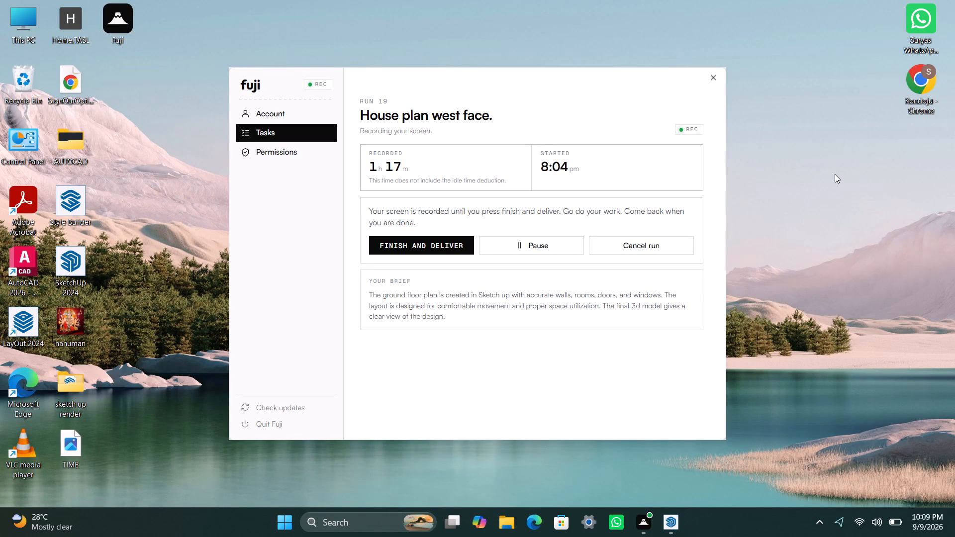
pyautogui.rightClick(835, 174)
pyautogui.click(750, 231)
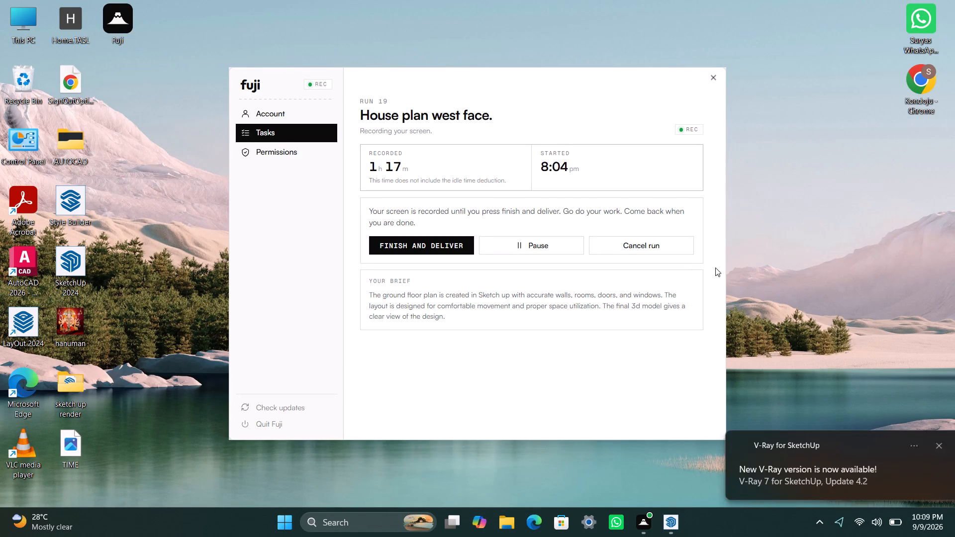
# Switch to SketchUp and open the Chaos Cosmos browser from V-Ray.
pyautogui.click(676, 520)
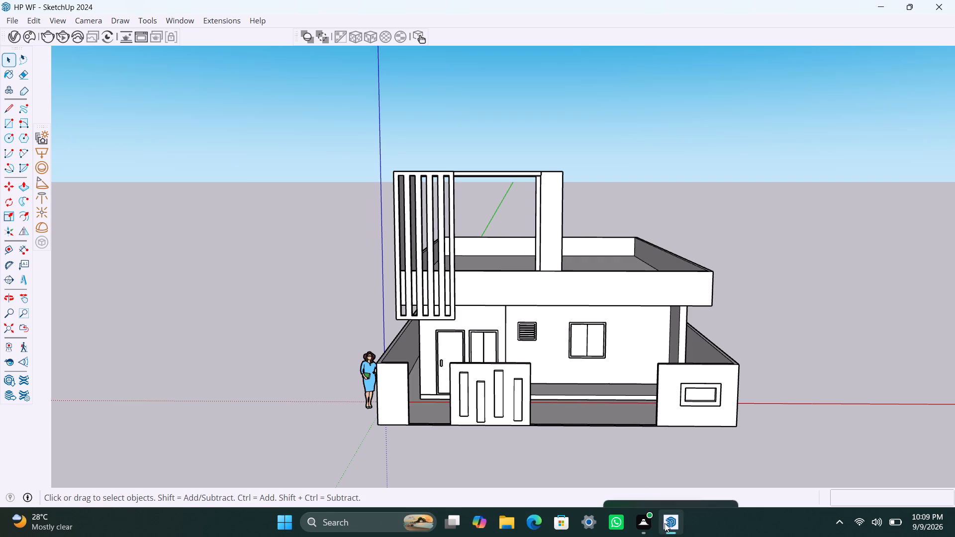
pyautogui.click(33, 45)
pyautogui.click(28, 37)
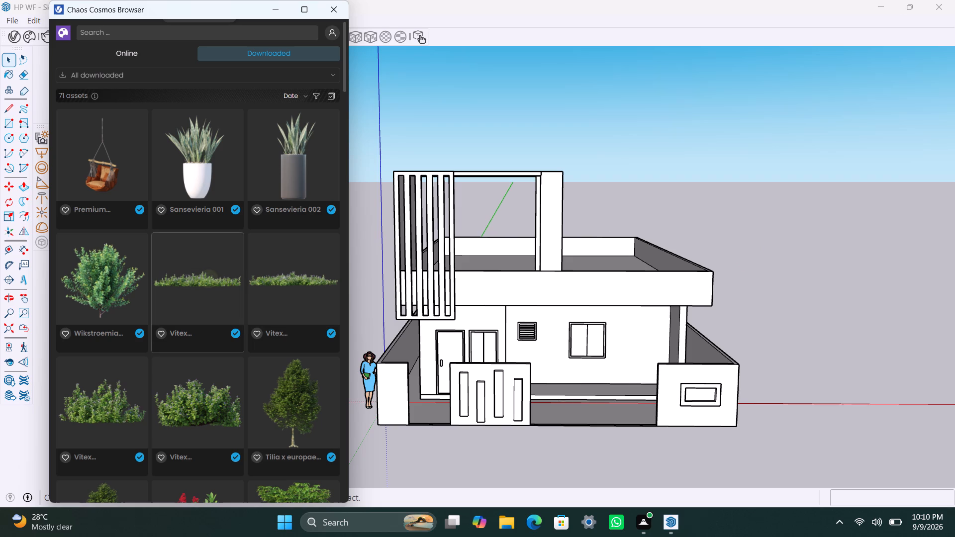
# Look through the downloaded Cosmos assets and the full online Materials category for usable house materials.
pyautogui.scroll(-5, 251, 289)
pyautogui.scroll(-7, 261, 333)
pyautogui.scroll(11, 252, 327)
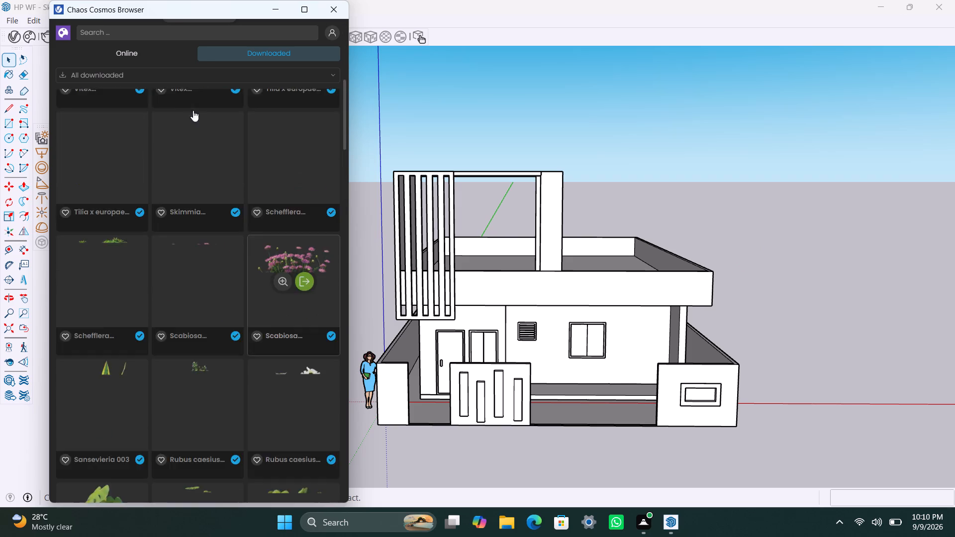
pyautogui.scroll(2, 193, 110)
pyautogui.click(133, 53)
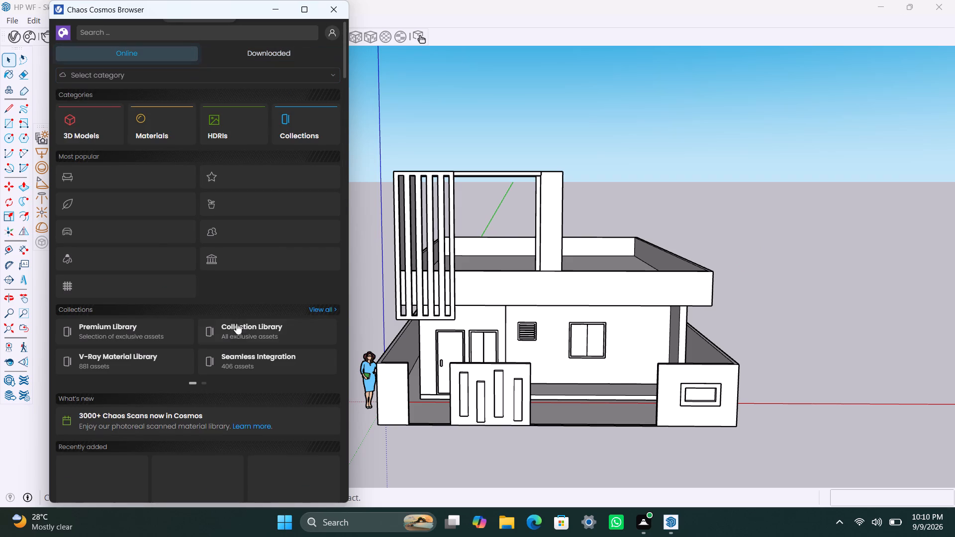
pyautogui.click(171, 135)
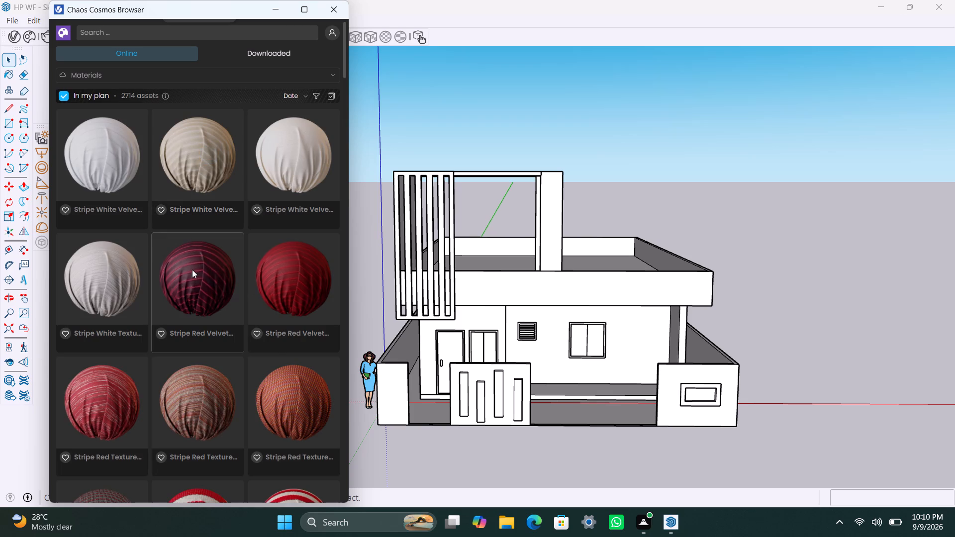
pyautogui.scroll(-11, 233, 358)
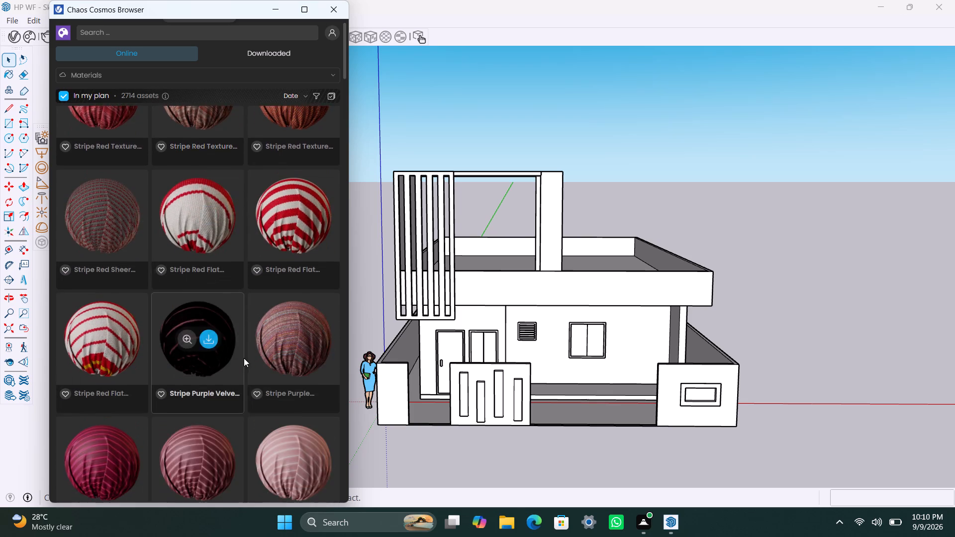
pyautogui.scroll(-8, 244, 358)
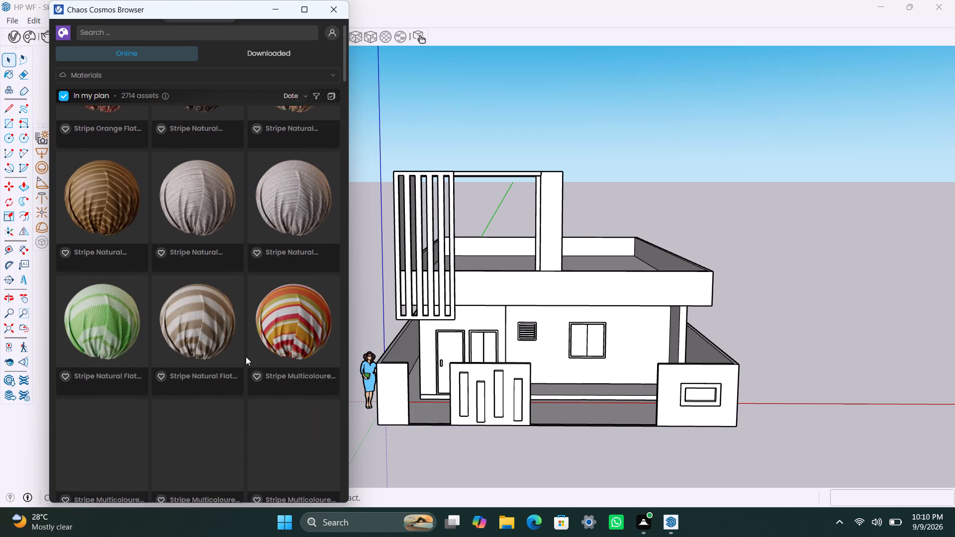
pyautogui.scroll(-12, 246, 356)
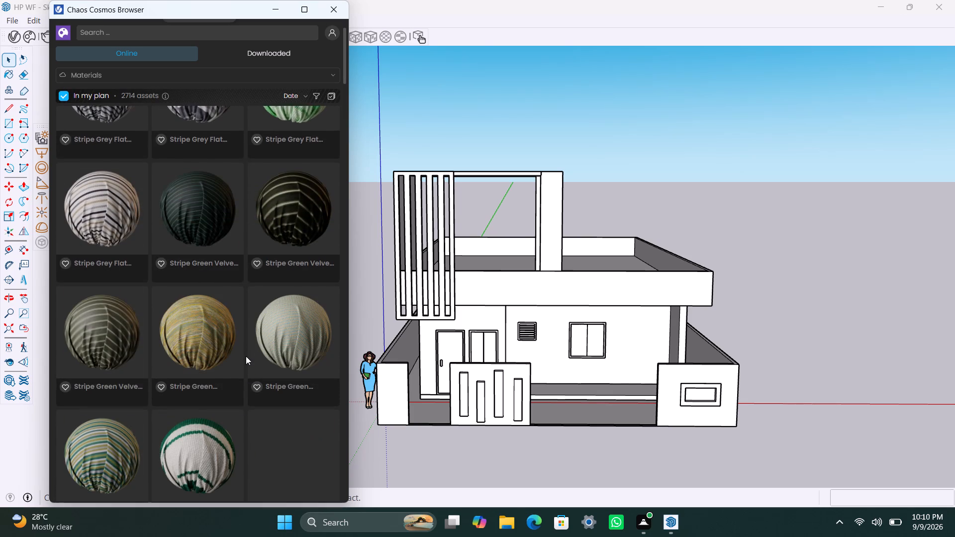
pyautogui.scroll(-16, 246, 356)
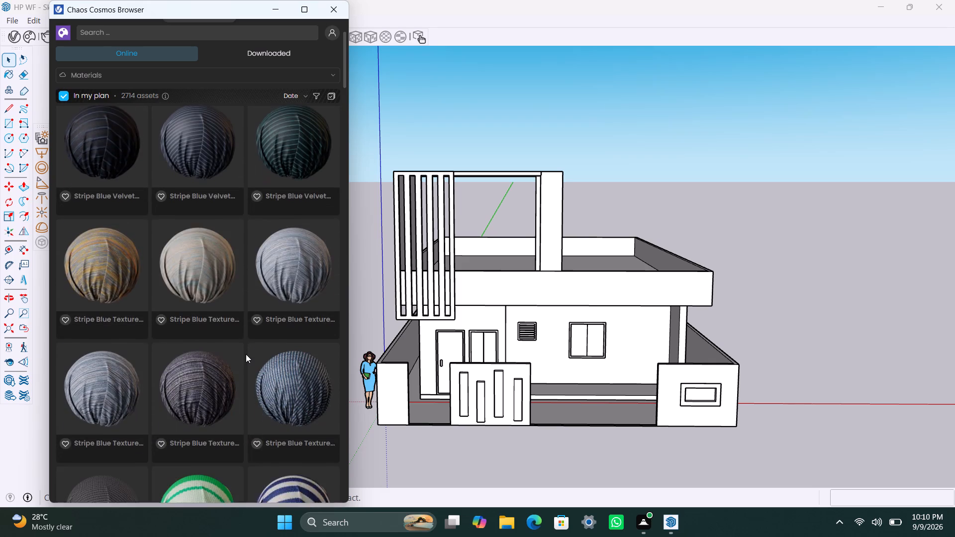
pyautogui.scroll(-13, 246, 354)
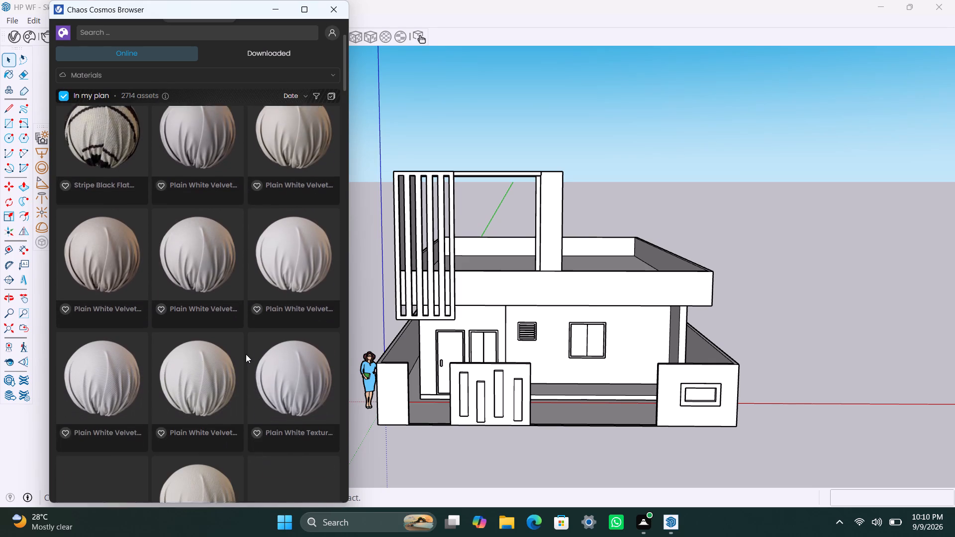
pyautogui.scroll(-5, 246, 354)
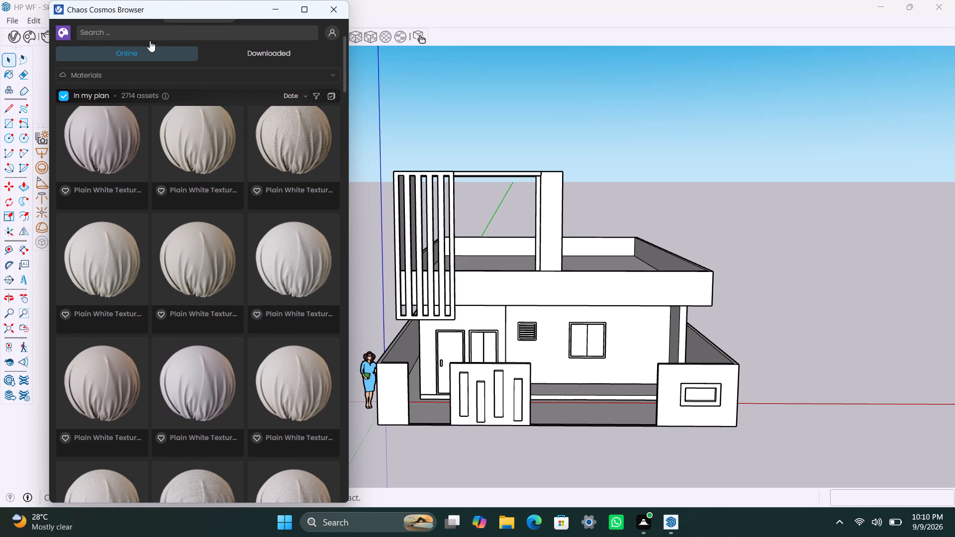
# Examine the Car paint materials in the online Cosmos library.
pyautogui.click(148, 51)
pyautogui.click(138, 72)
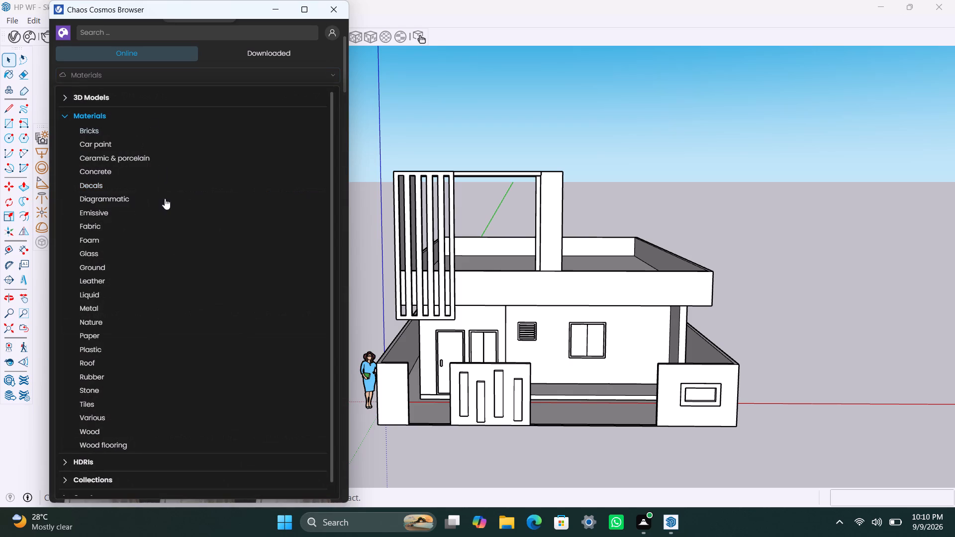
pyautogui.click(131, 149)
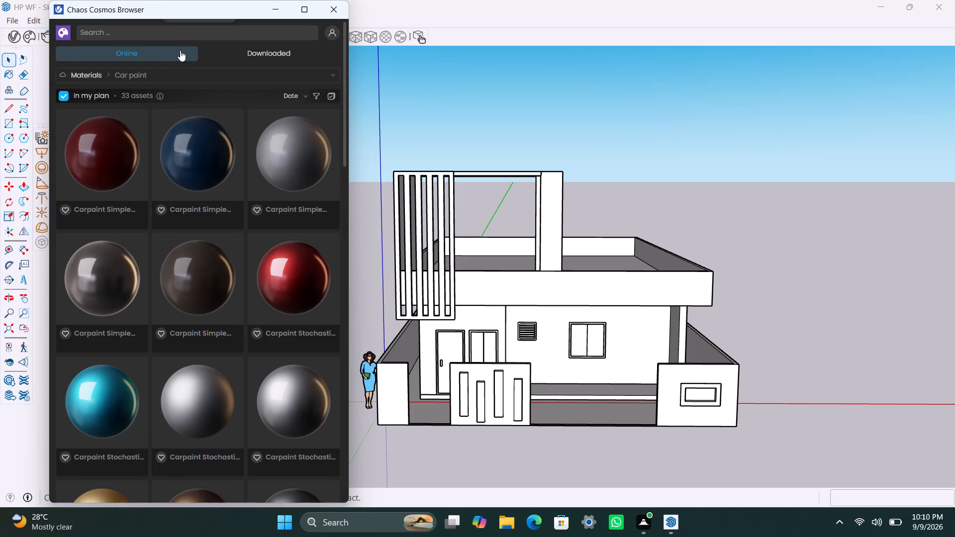
pyautogui.scroll(-4, 187, 323)
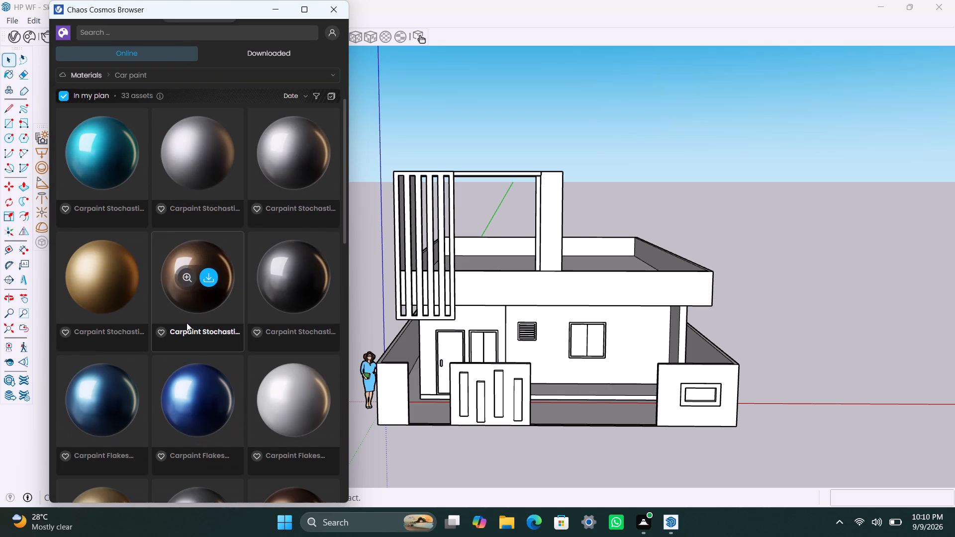
pyautogui.scroll(-4, 257, 328)
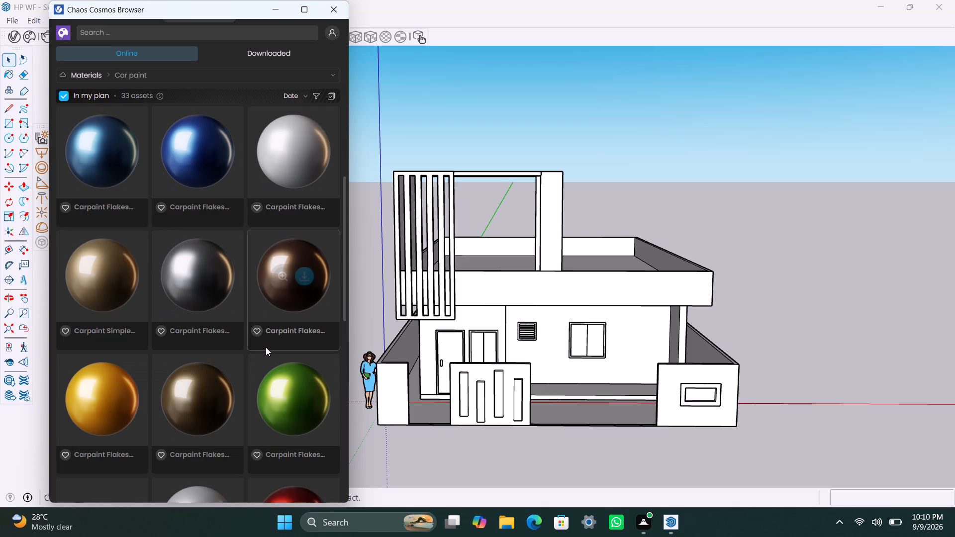
pyautogui.scroll(-9, 267, 347)
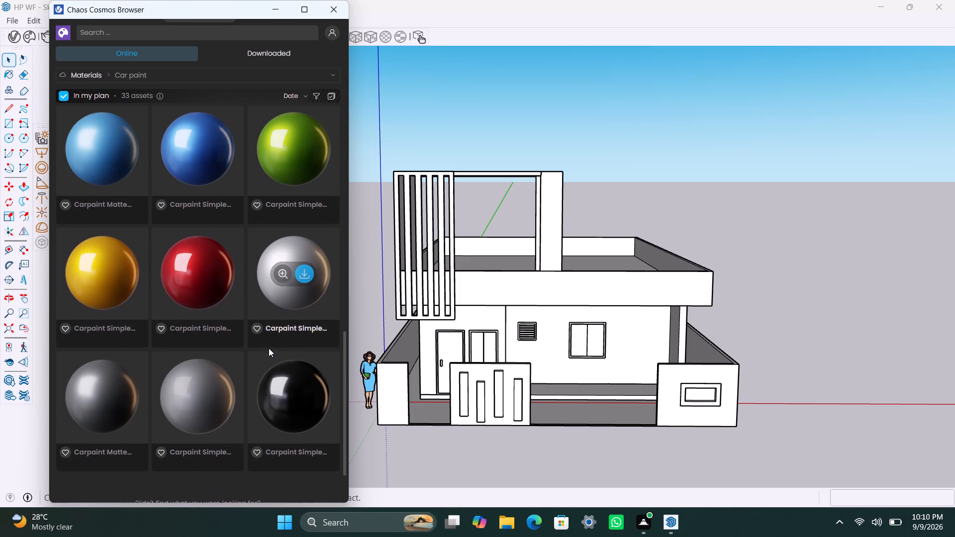
pyautogui.scroll(-1, 269, 348)
pyautogui.scroll(16, 235, 358)
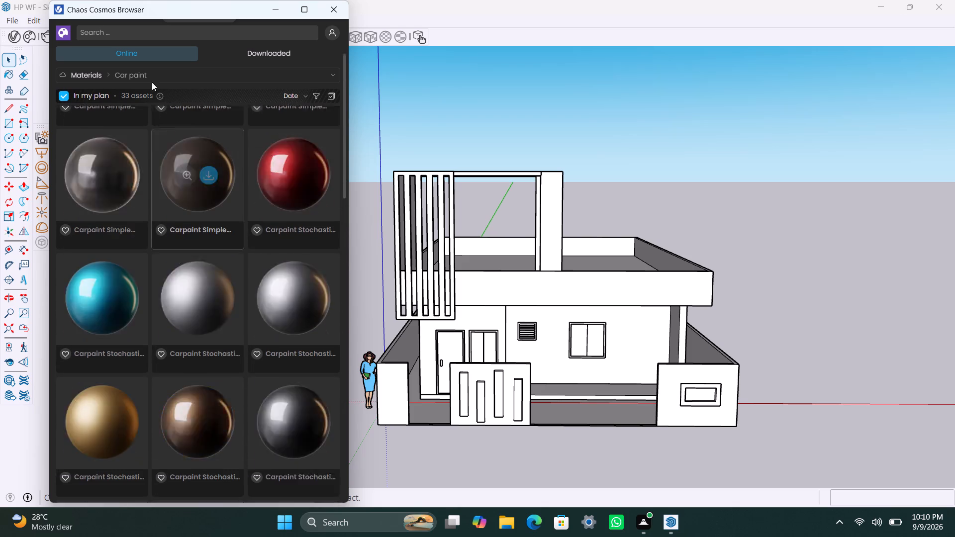
pyautogui.scroll(3, 152, 82)
# Import the Grass C 200cm material into the model from the online Ground materials category.
pyautogui.click(192, 72)
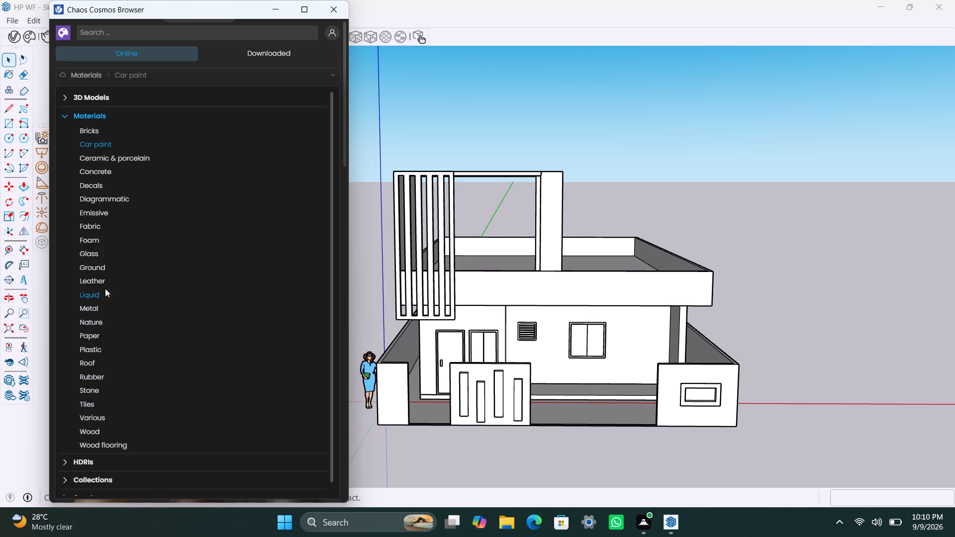
pyautogui.click(102, 266)
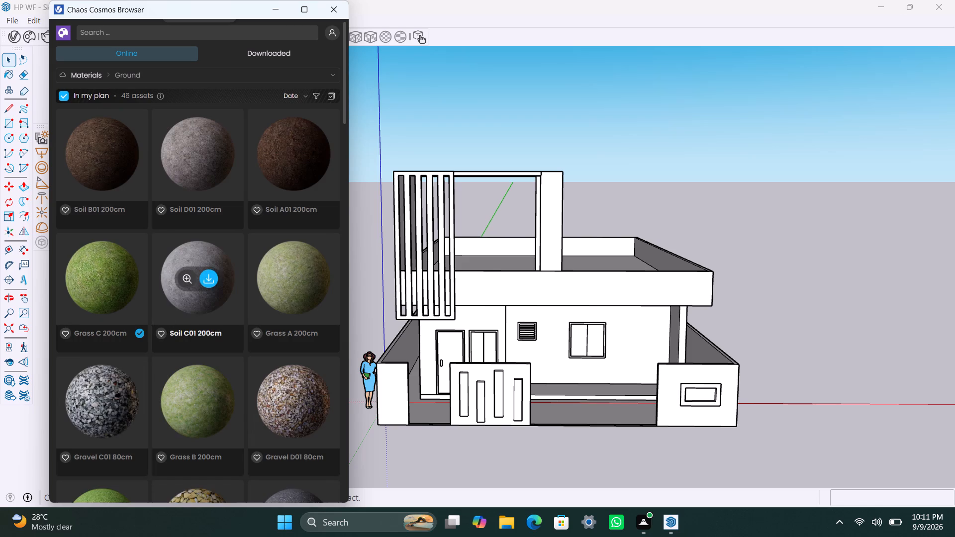
pyautogui.scroll(-4, 218, 435)
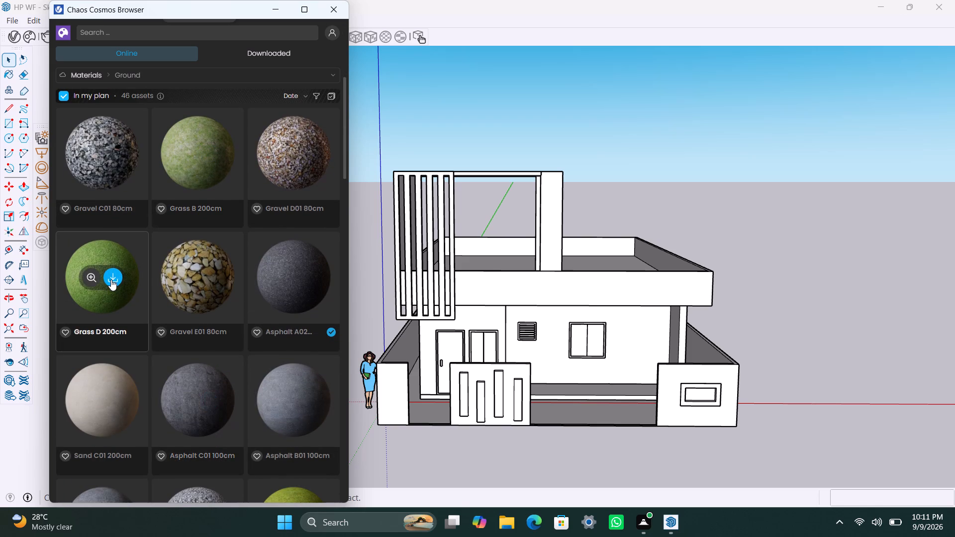
pyautogui.scroll(-4, 192, 345)
pyautogui.scroll(2, 286, 327)
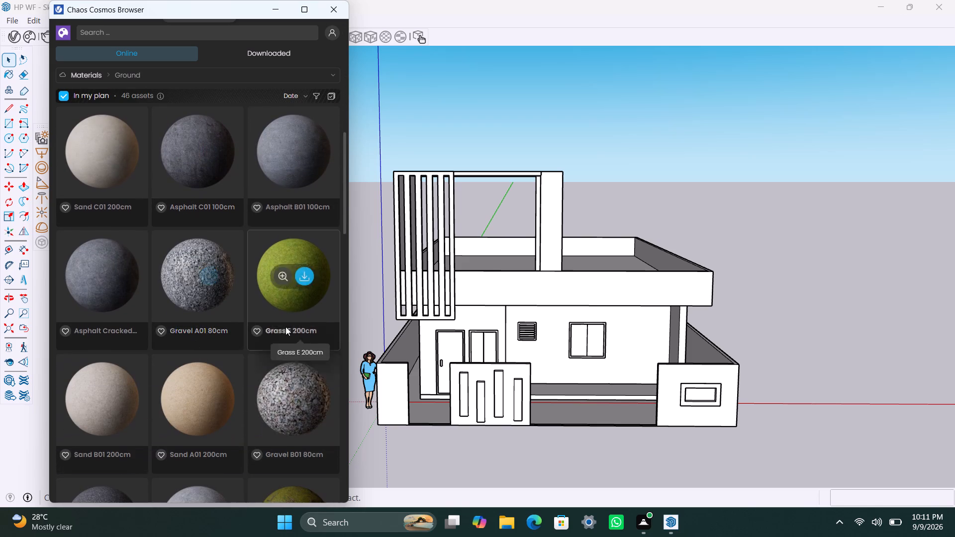
pyautogui.scroll(-4, 286, 327)
pyautogui.scroll(11, 225, 329)
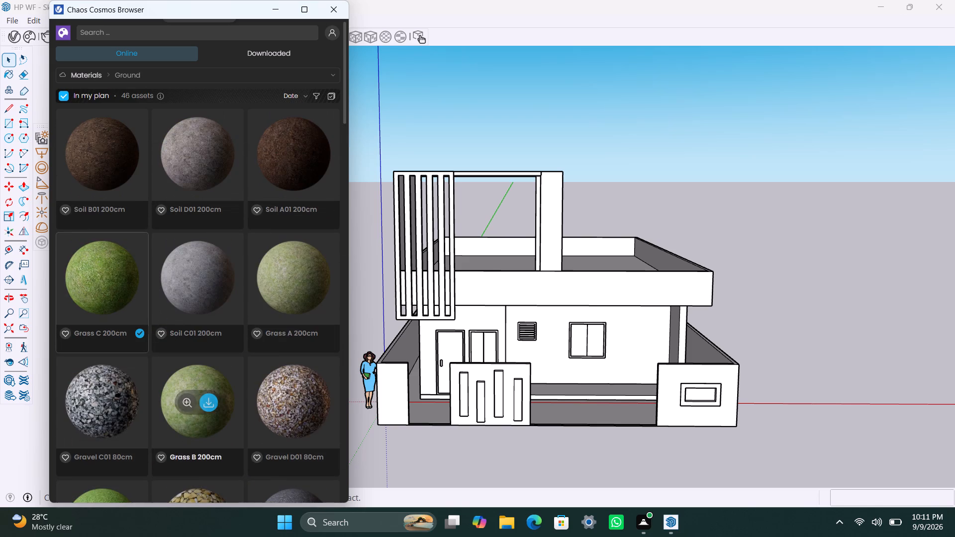
pyautogui.scroll(3, 113, 283)
pyautogui.scroll(4, 154, 264)
pyautogui.scroll(-3, 219, 292)
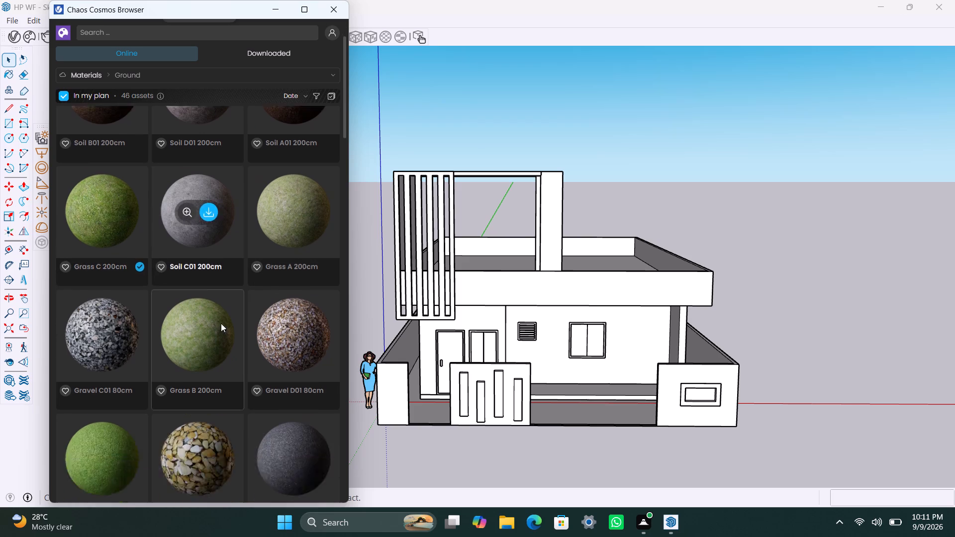
pyautogui.scroll(-12, 221, 323)
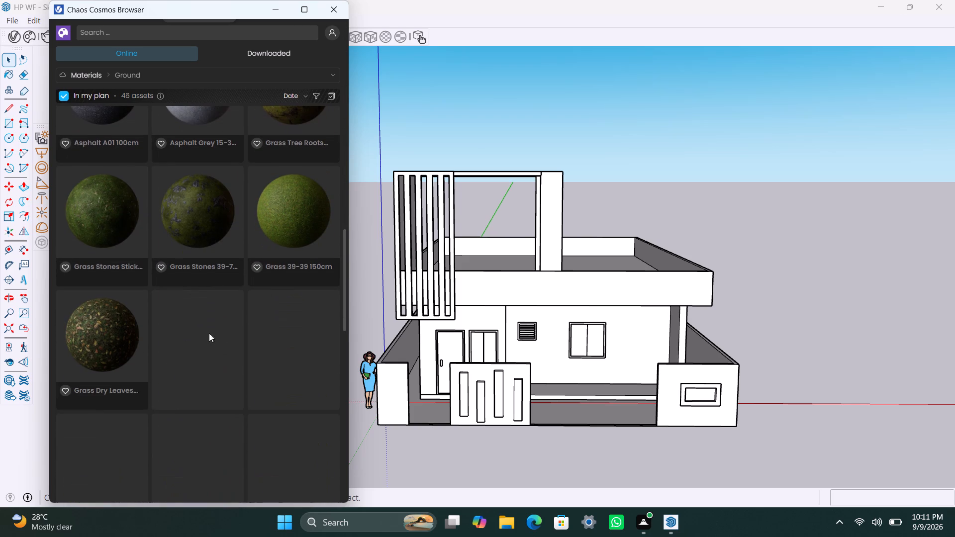
pyautogui.scroll(-10, 202, 328)
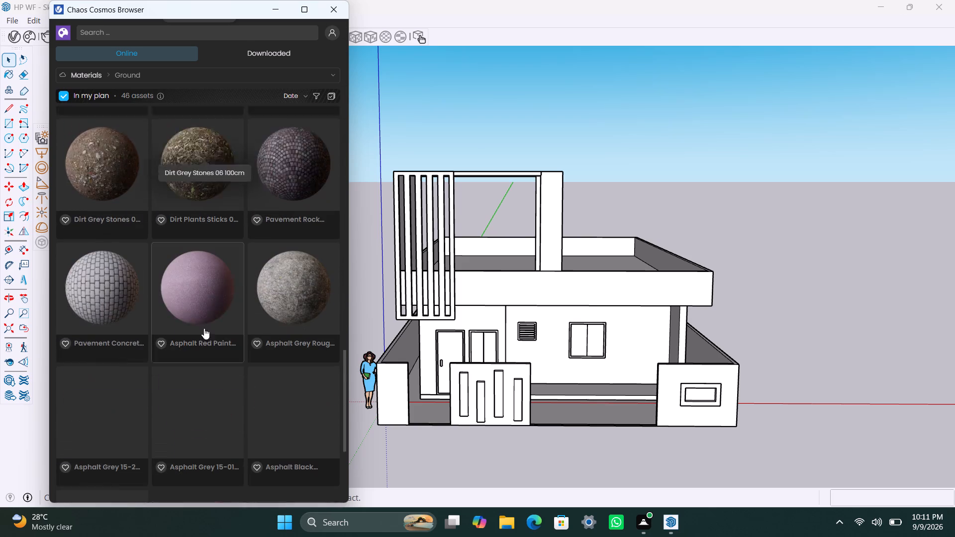
pyautogui.scroll(-5, 204, 328)
pyautogui.scroll(14, 204, 328)
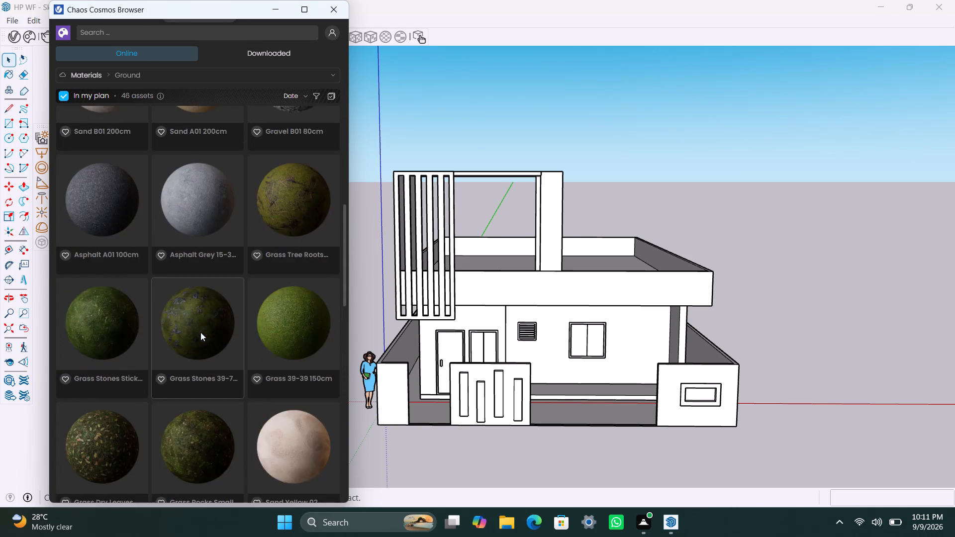
pyautogui.scroll(12, 200, 332)
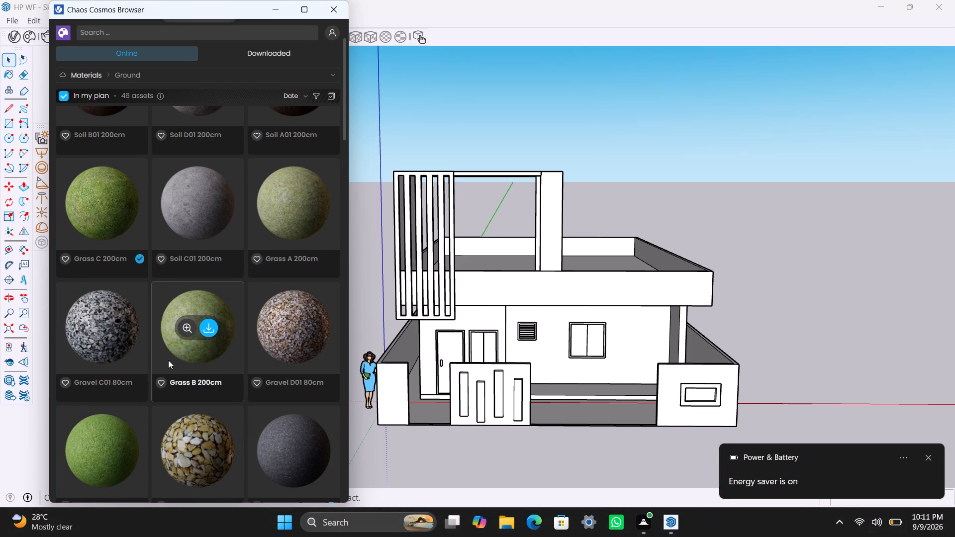
pyautogui.scroll(2, 137, 307)
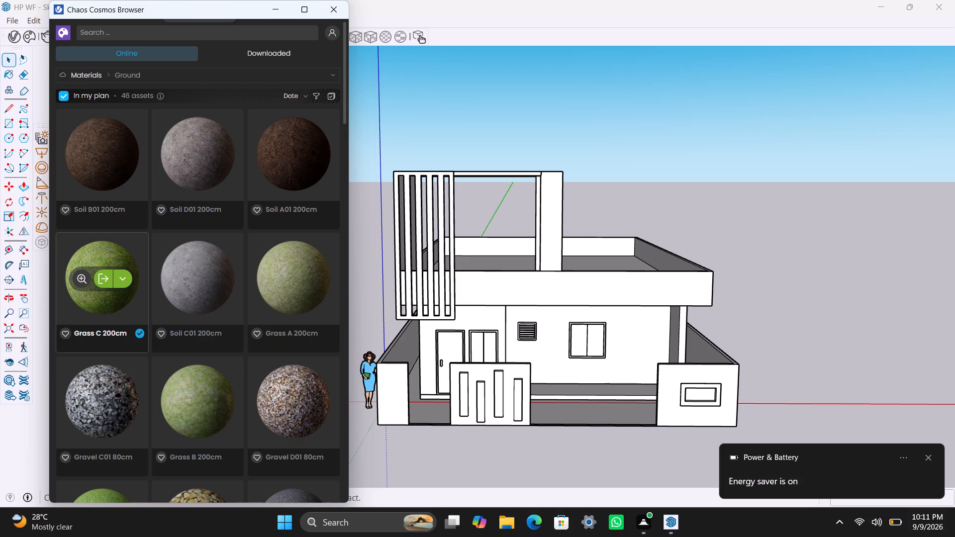
pyautogui.click(104, 283)
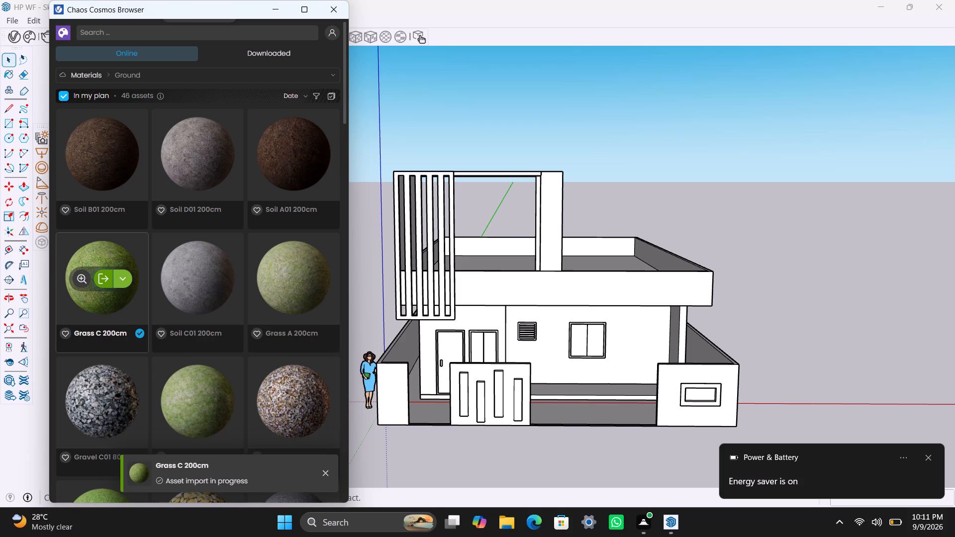
pyautogui.scroll(3, 209, 261)
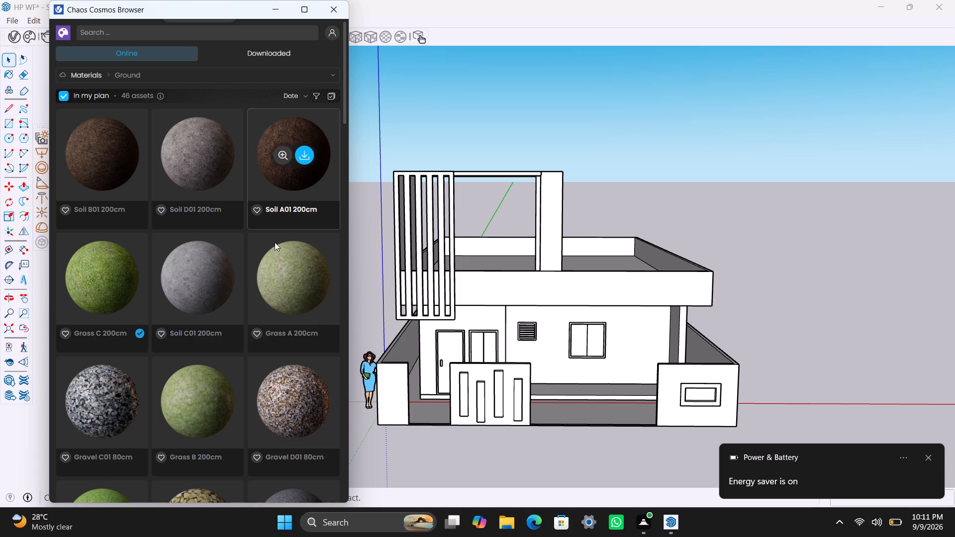
pyautogui.scroll(2, 264, 264)
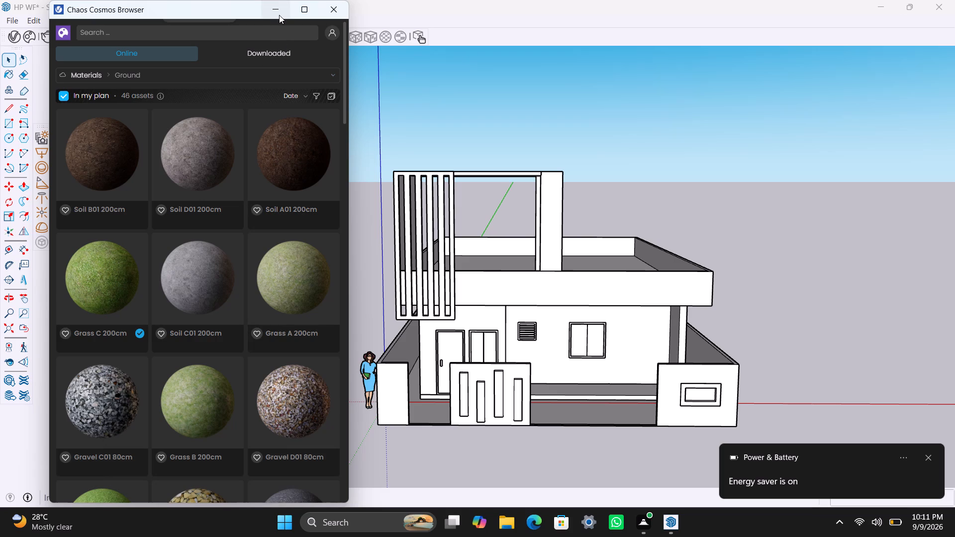
# Download the Tiles K01 100cm material from the online Tiles materials category and import it into the model.
pyautogui.click(174, 72)
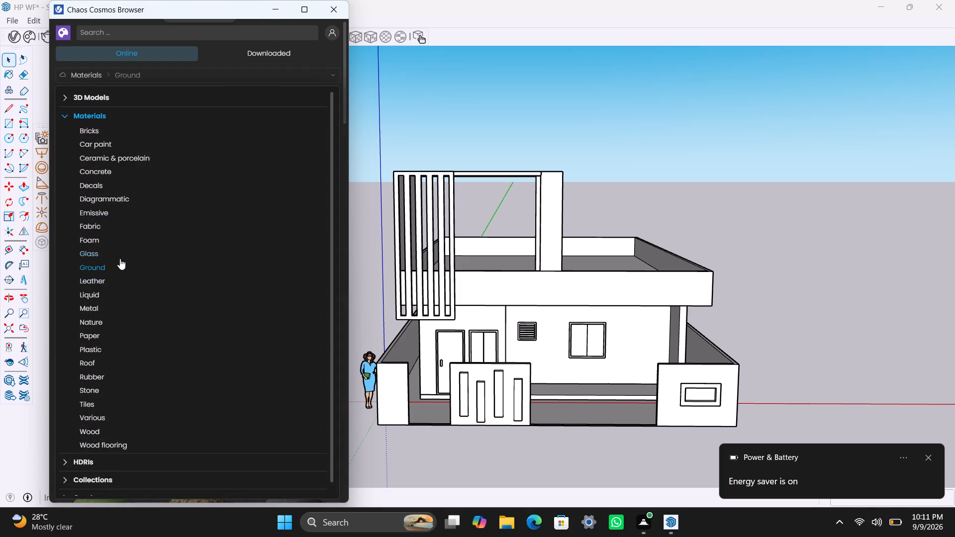
pyautogui.click(107, 401)
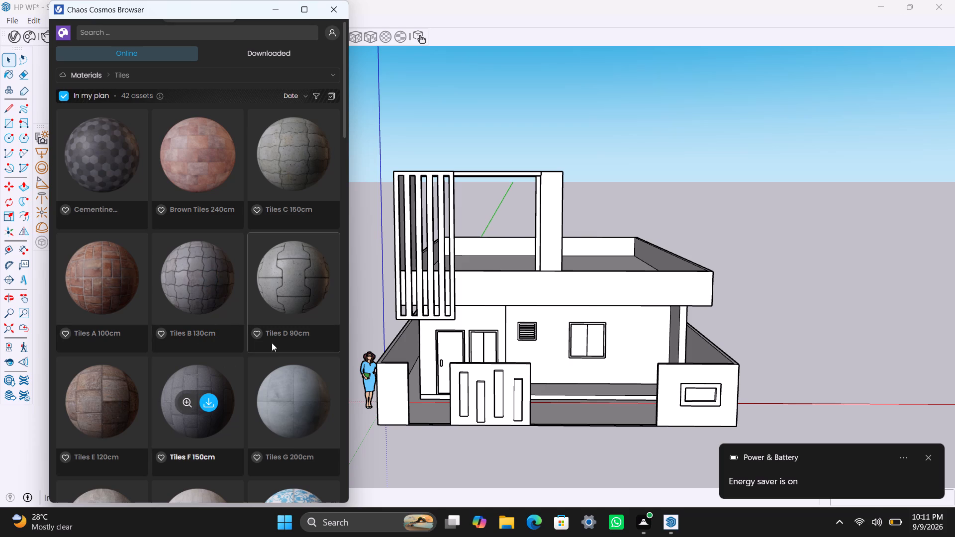
pyautogui.scroll(-5, 243, 388)
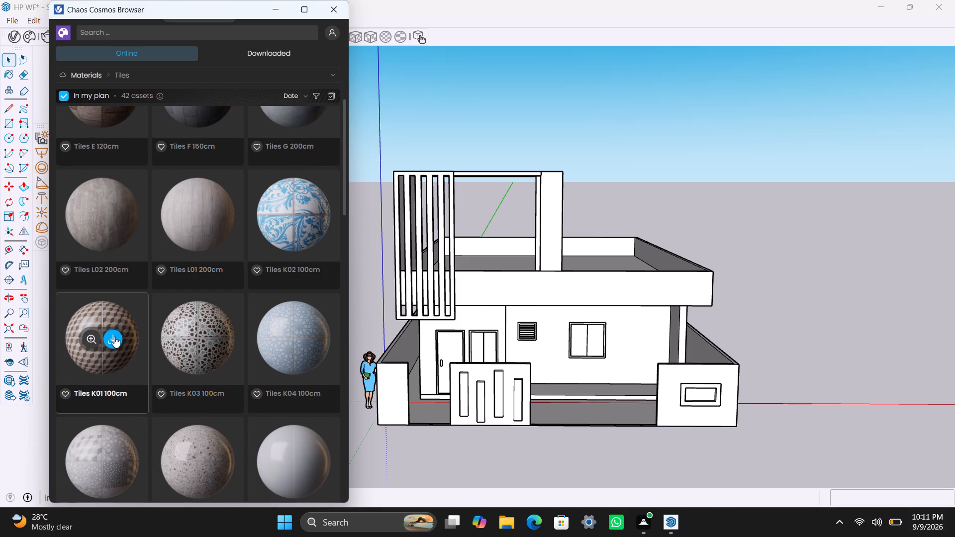
pyautogui.click(116, 337)
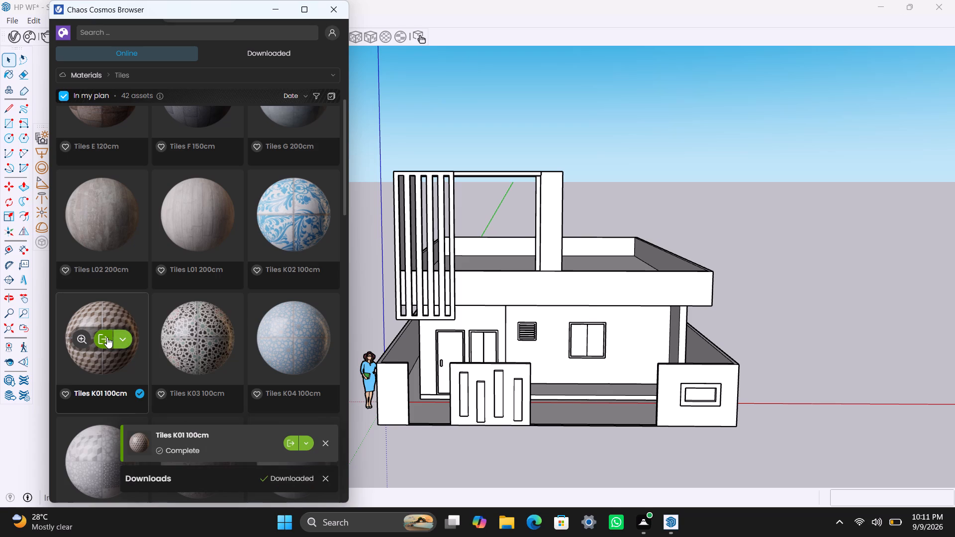
pyautogui.click(107, 337)
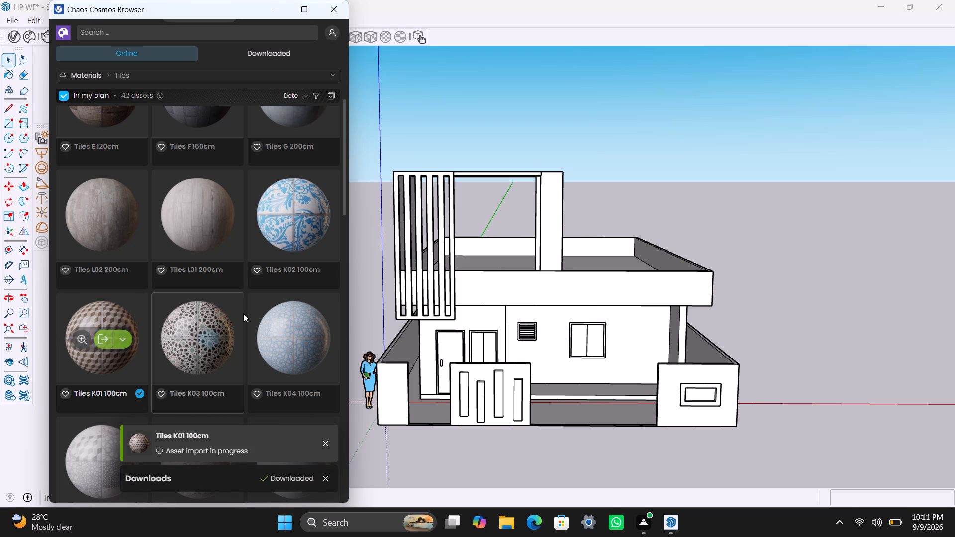
# Search the online Cosmos library for "wall paints" and look through the results for suitable wall finishes.
pyautogui.scroll(12, 181, 248)
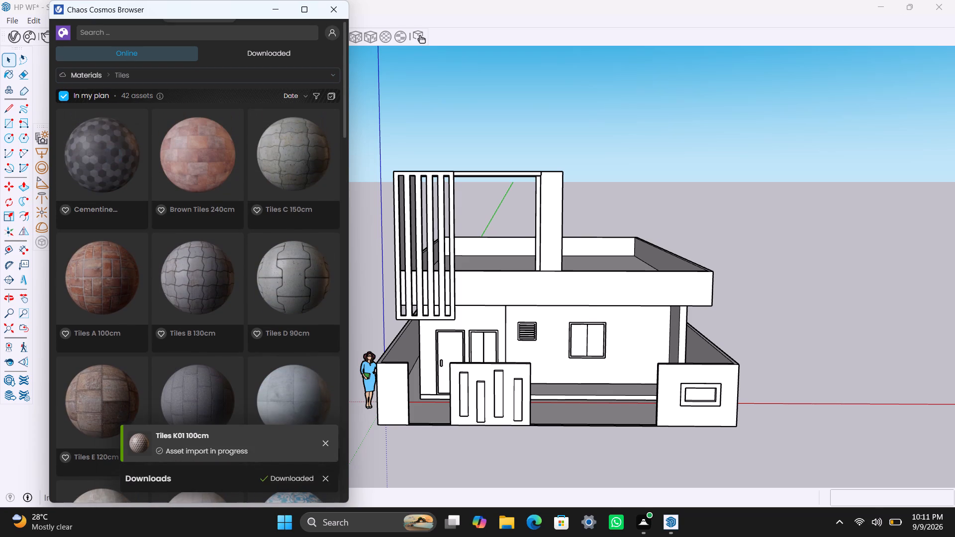
pyautogui.click(154, 29)
pyautogui.write('WALL PA')
pyautogui.write('INTS')
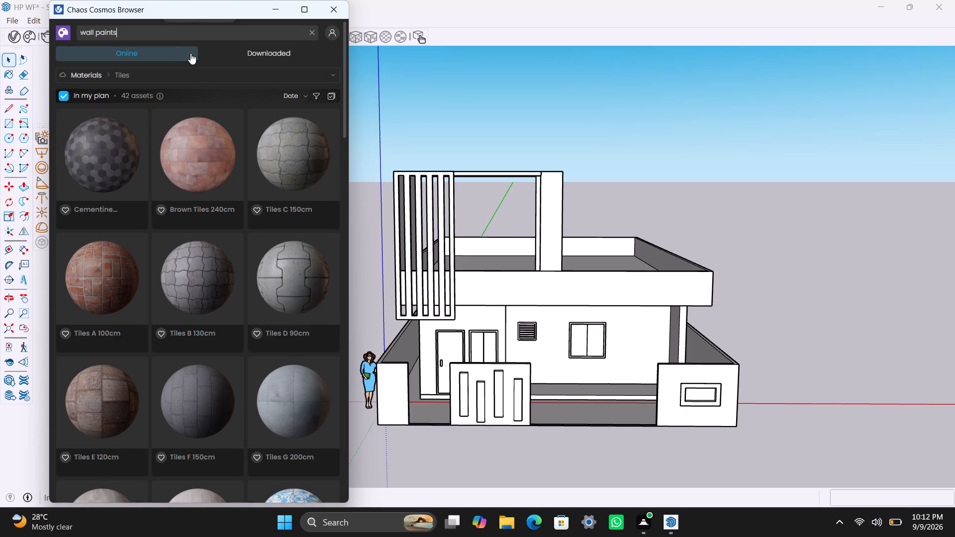
pyautogui.press('Return')
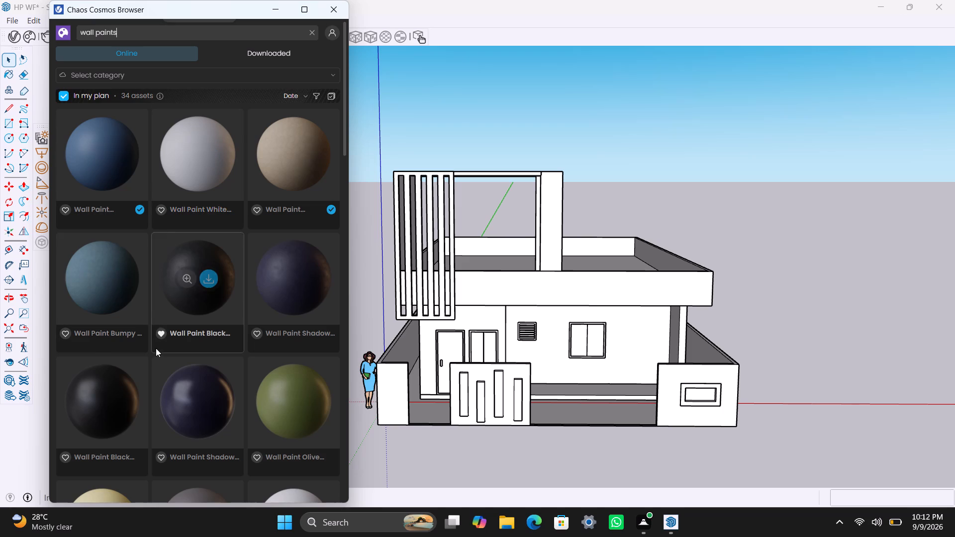
pyautogui.scroll(-4, 156, 348)
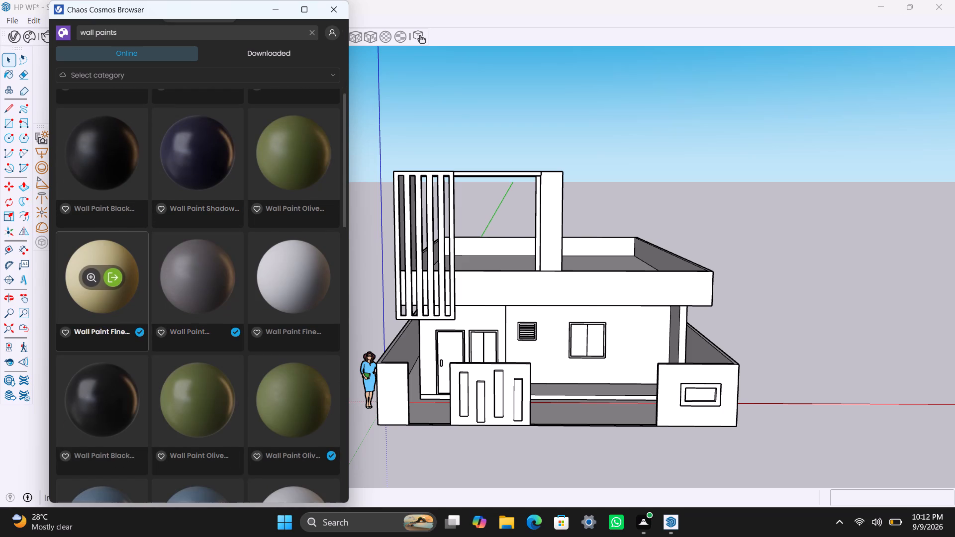
pyautogui.scroll(-3, 185, 347)
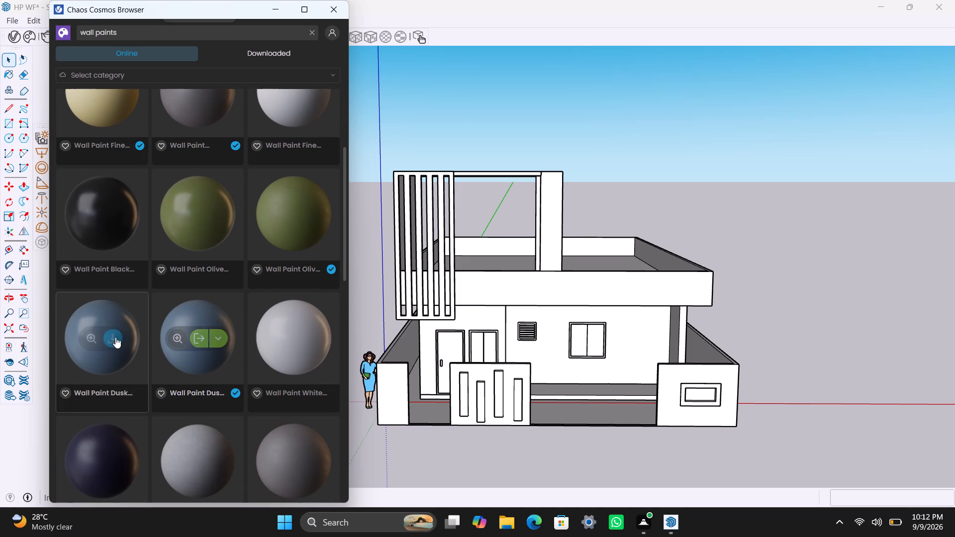
pyautogui.scroll(-6, 114, 337)
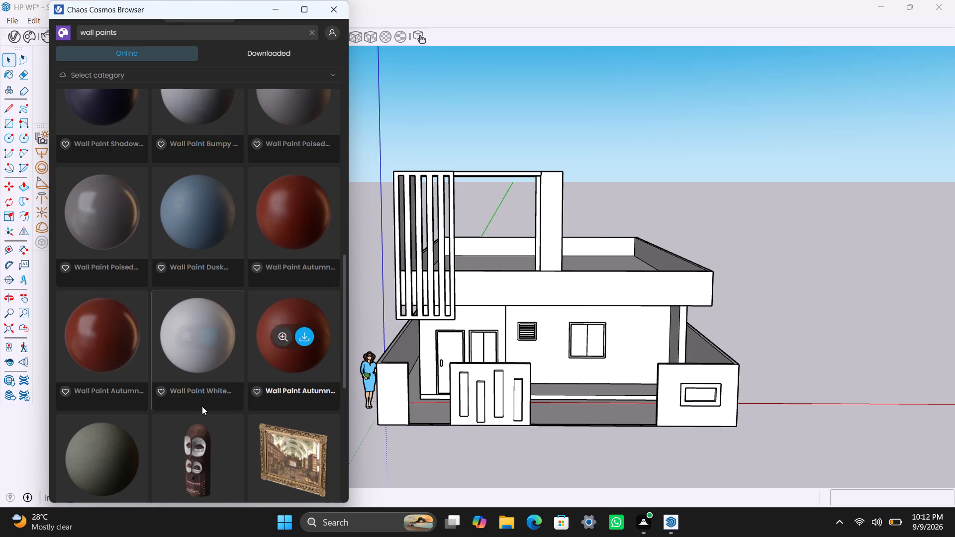
pyautogui.scroll(-3, 202, 406)
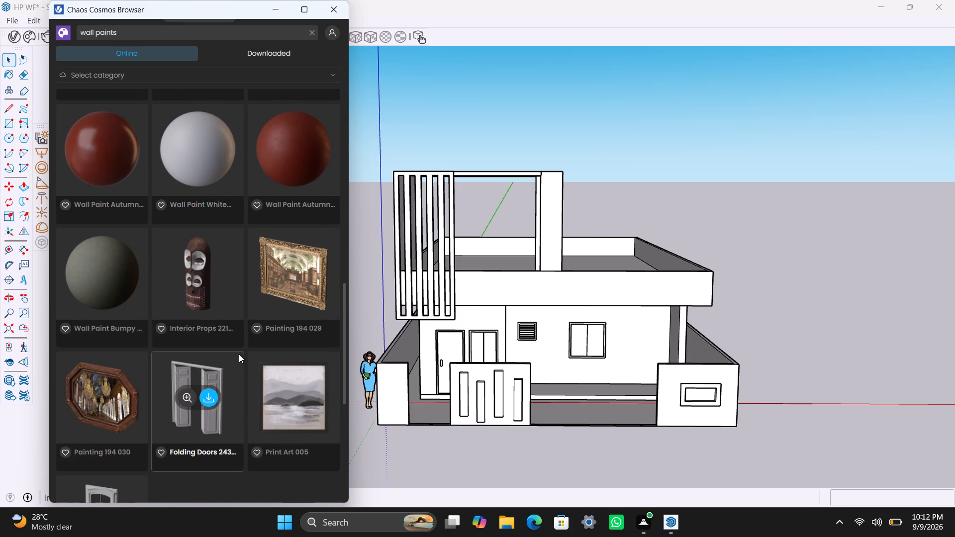
pyautogui.scroll(-8, 239, 352)
pyautogui.scroll(7, 240, 352)
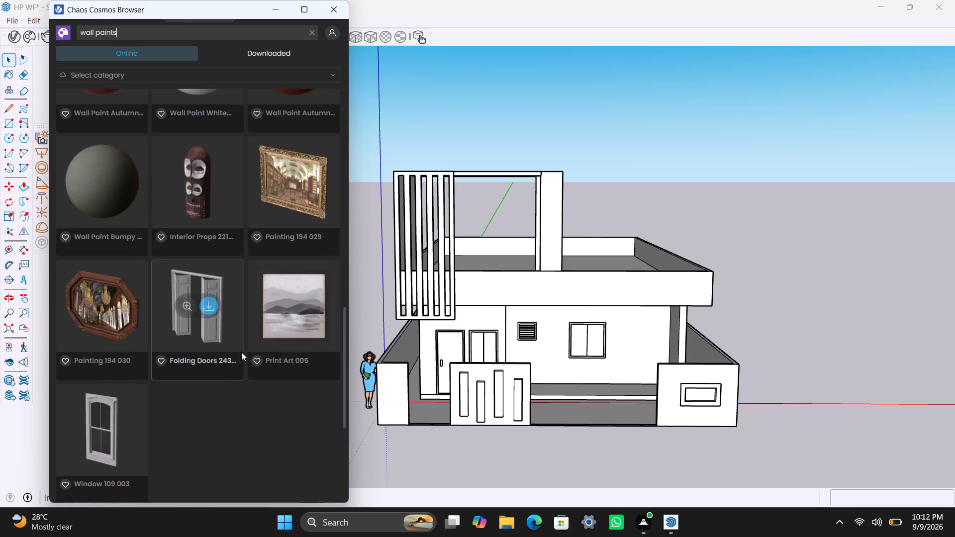
pyautogui.scroll(4, 136, 374)
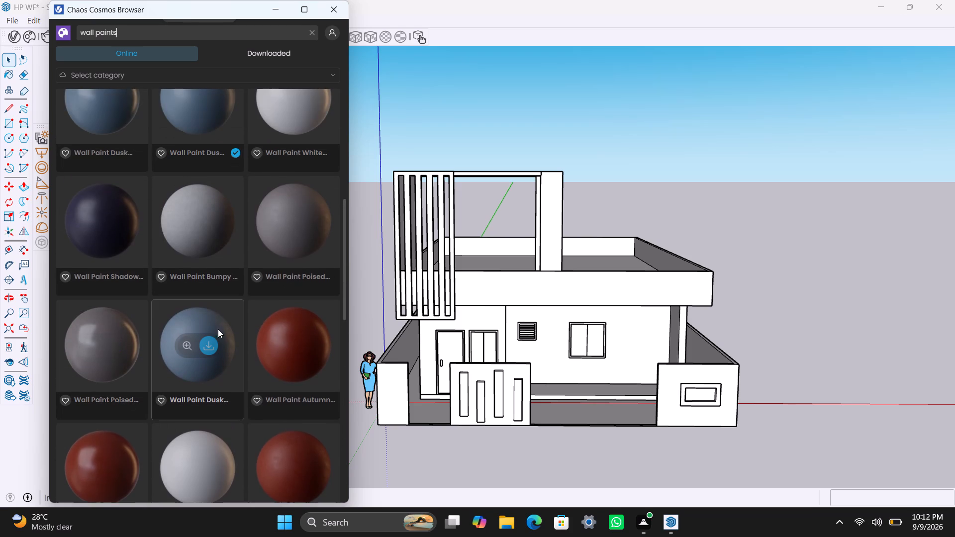
pyautogui.scroll(2, 209, 351)
pyautogui.scroll(3, 225, 310)
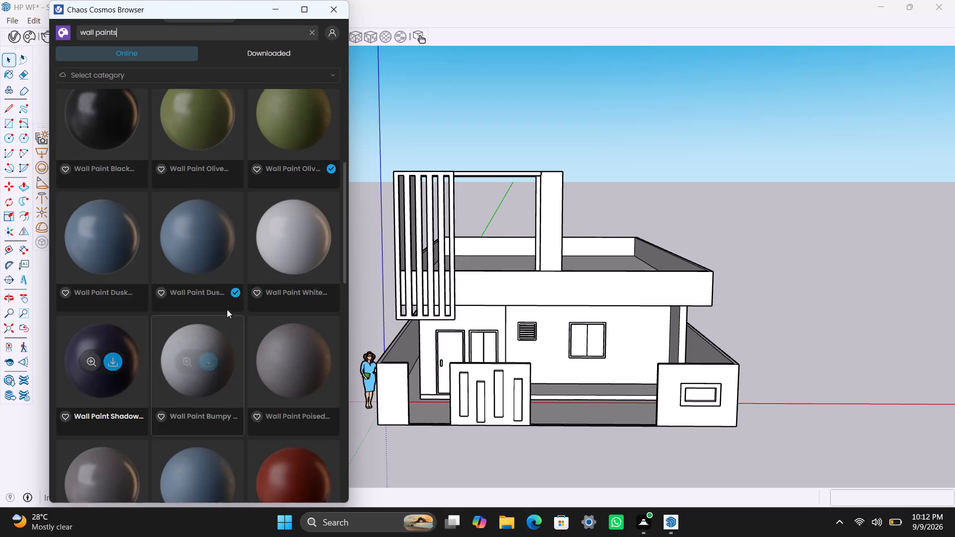
pyautogui.scroll(1, 227, 312)
pyautogui.scroll(2, 110, 318)
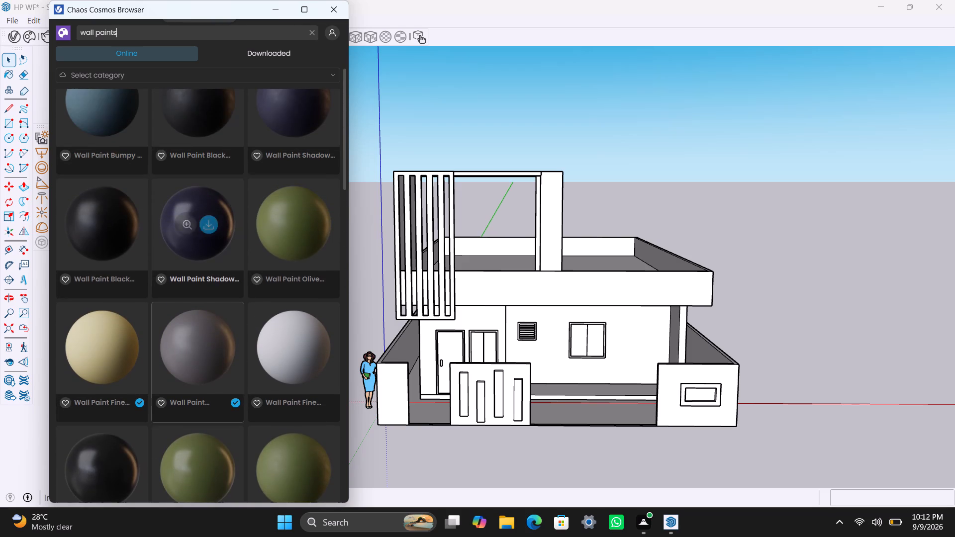
pyautogui.scroll(3, 162, 337)
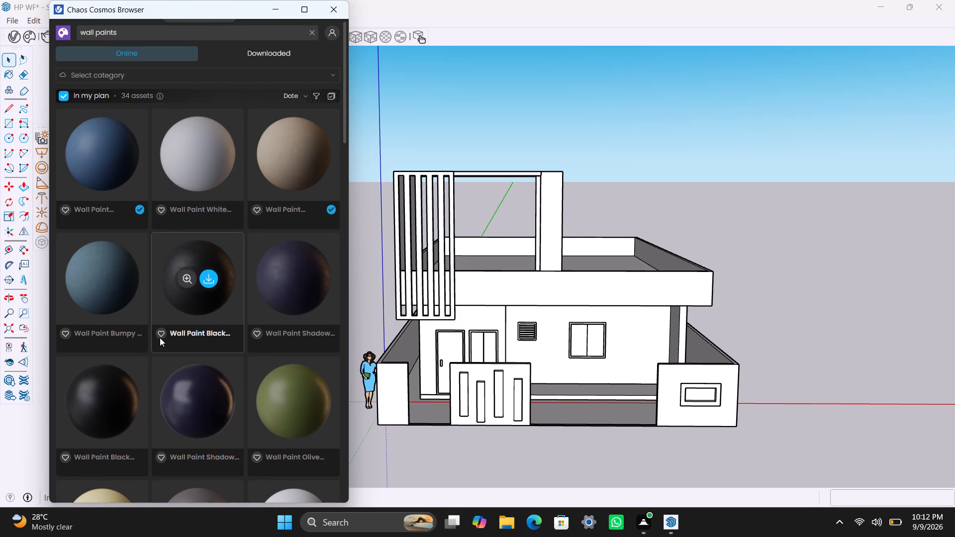
pyautogui.scroll(3, 166, 323)
# Import the Wall Paint Fine Grain 01 Yellow 100cm material into the model.
pyautogui.scroll(-2, 167, 320)
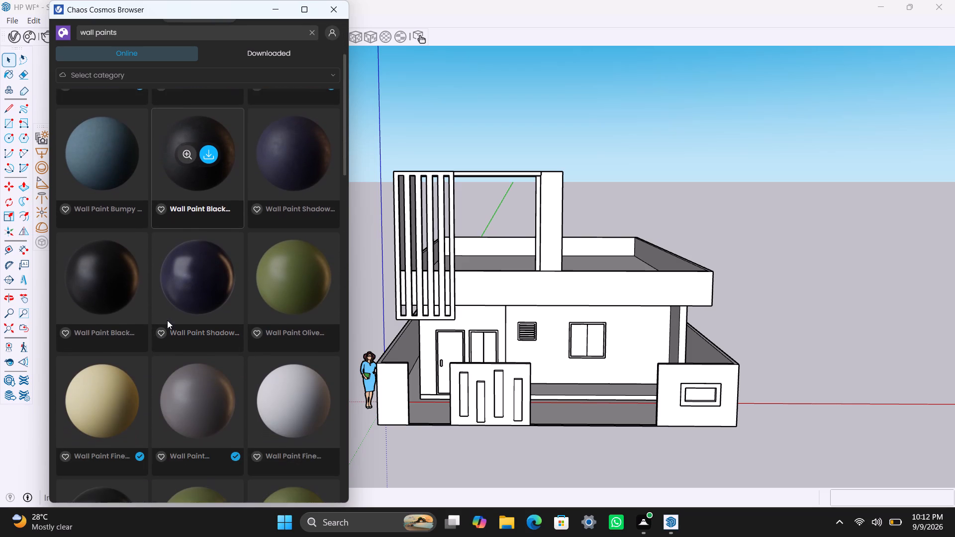
pyautogui.scroll(-1, 167, 320)
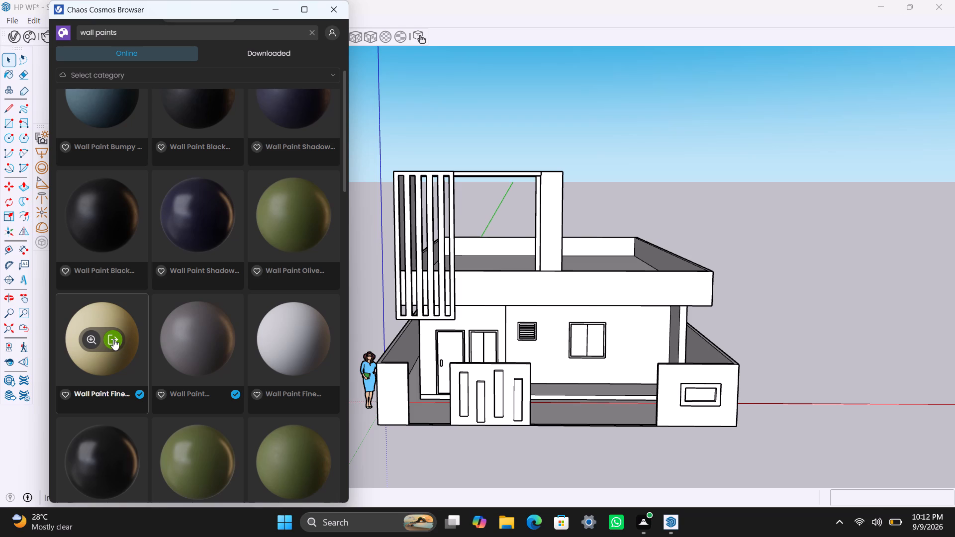
pyautogui.click(113, 339)
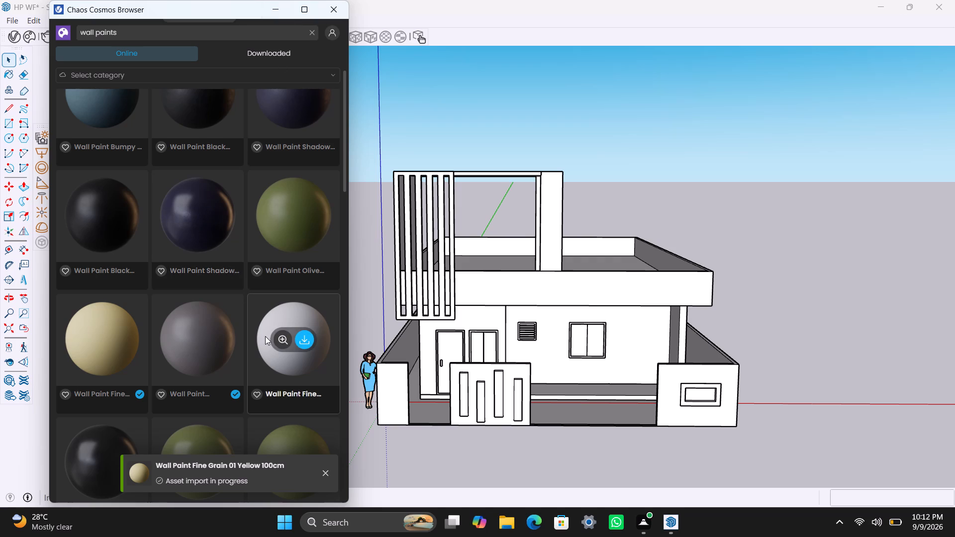
# Import the Wall Paint Poised Taupe Satin 300cm material into the model.
pyautogui.scroll(-3, 264, 336)
pyautogui.scroll(2, 231, 294)
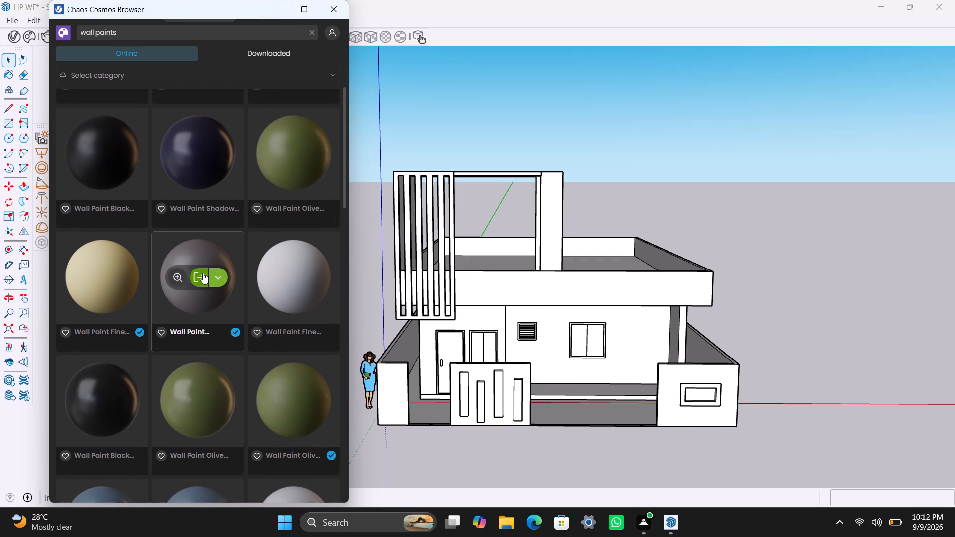
pyautogui.click(202, 275)
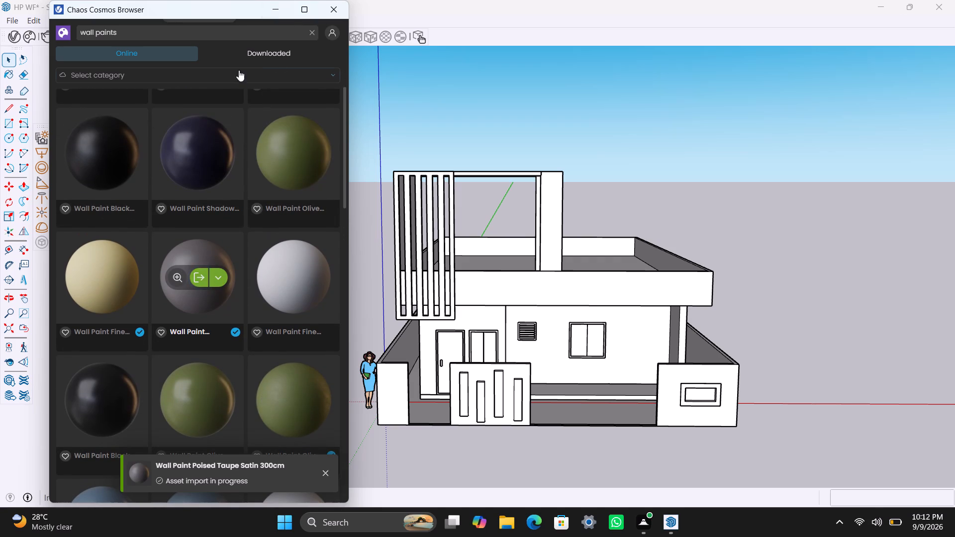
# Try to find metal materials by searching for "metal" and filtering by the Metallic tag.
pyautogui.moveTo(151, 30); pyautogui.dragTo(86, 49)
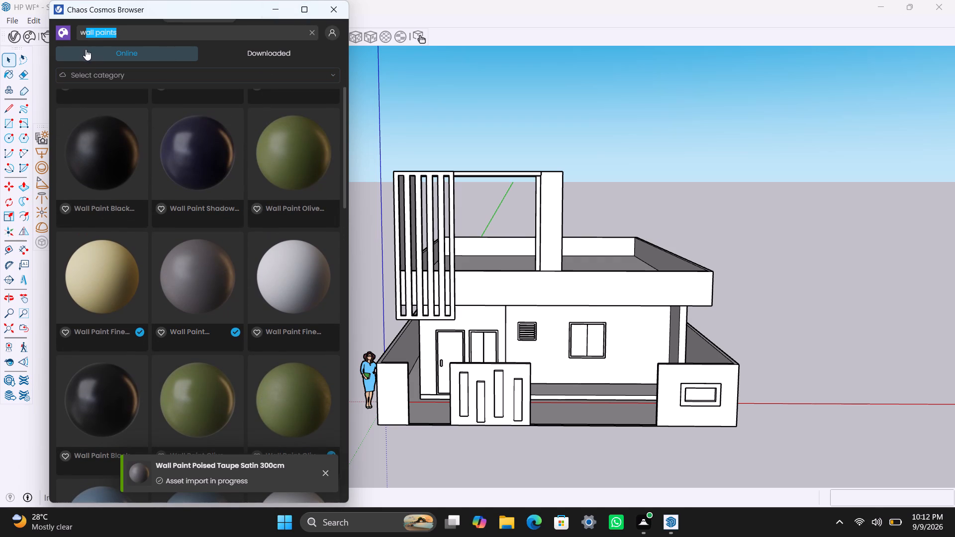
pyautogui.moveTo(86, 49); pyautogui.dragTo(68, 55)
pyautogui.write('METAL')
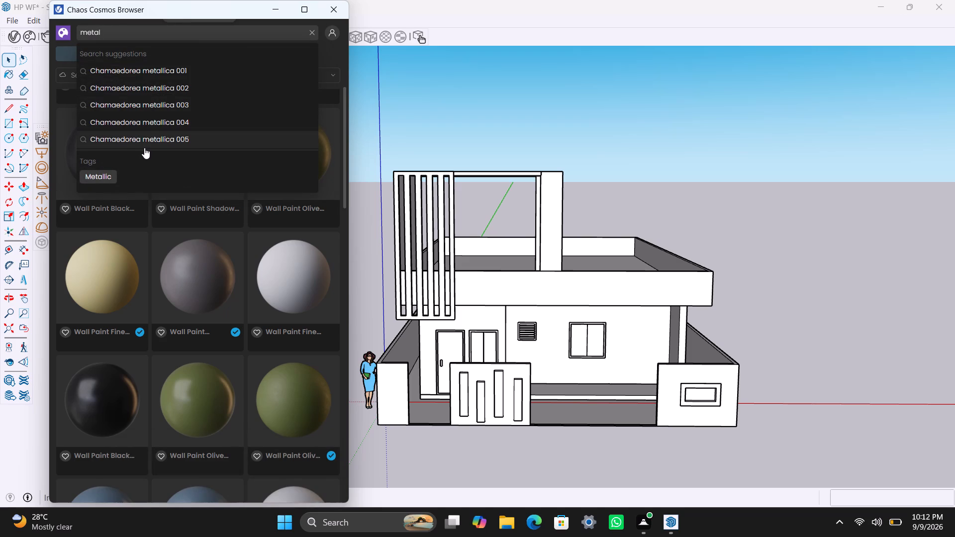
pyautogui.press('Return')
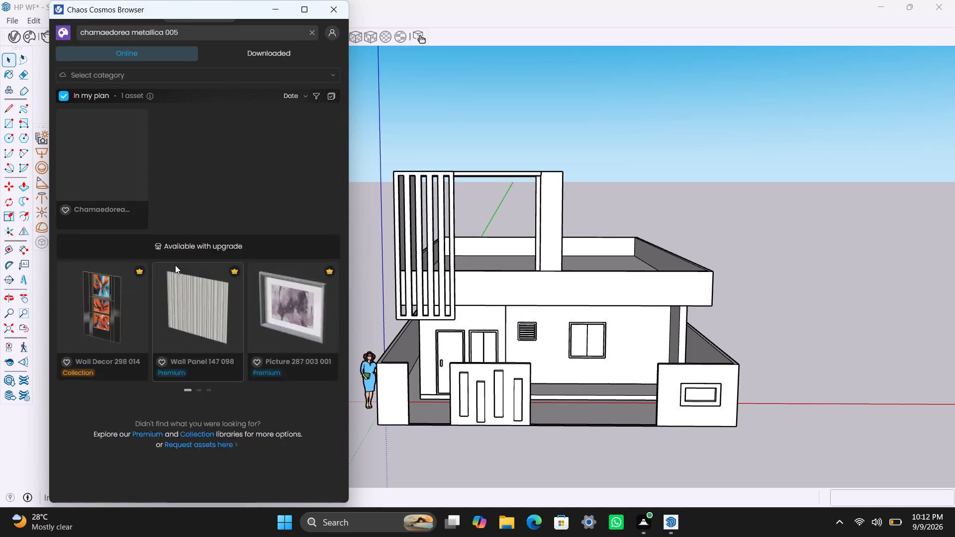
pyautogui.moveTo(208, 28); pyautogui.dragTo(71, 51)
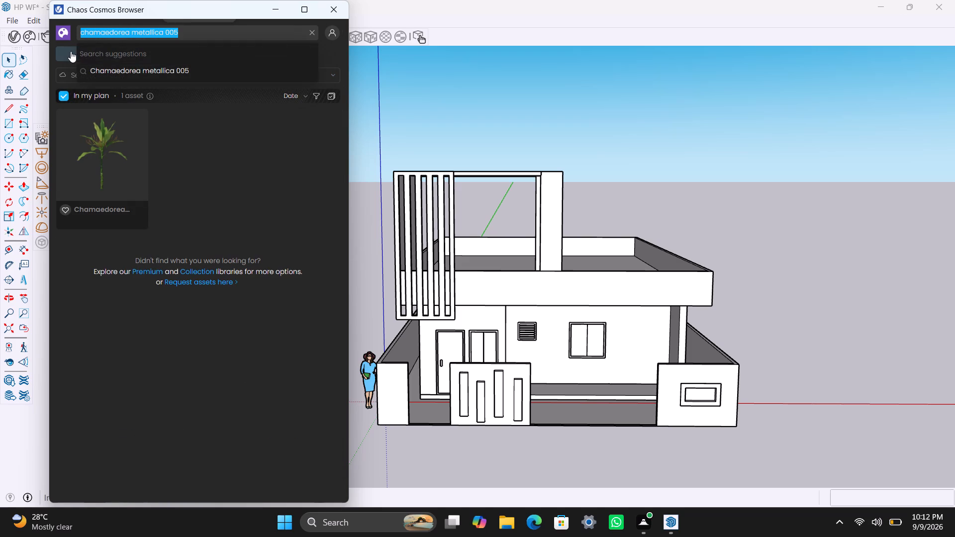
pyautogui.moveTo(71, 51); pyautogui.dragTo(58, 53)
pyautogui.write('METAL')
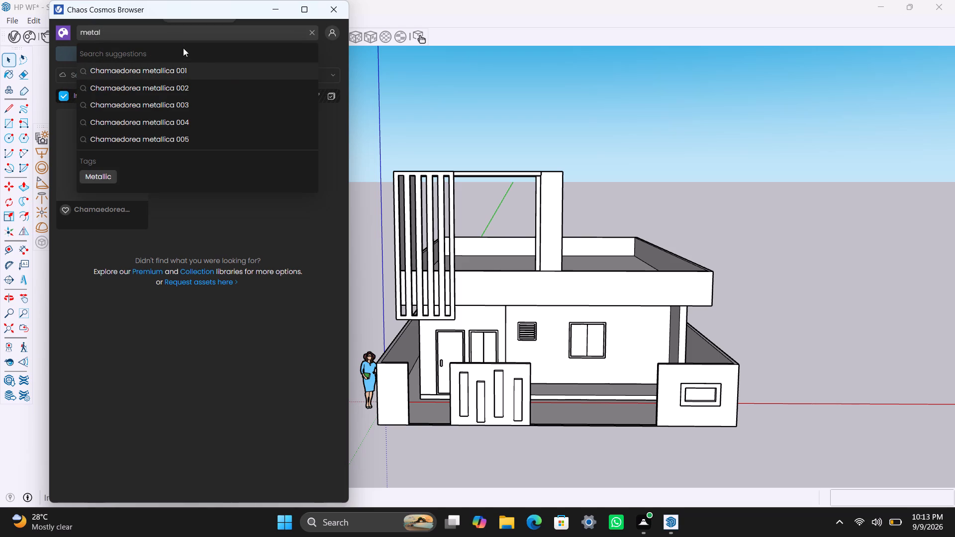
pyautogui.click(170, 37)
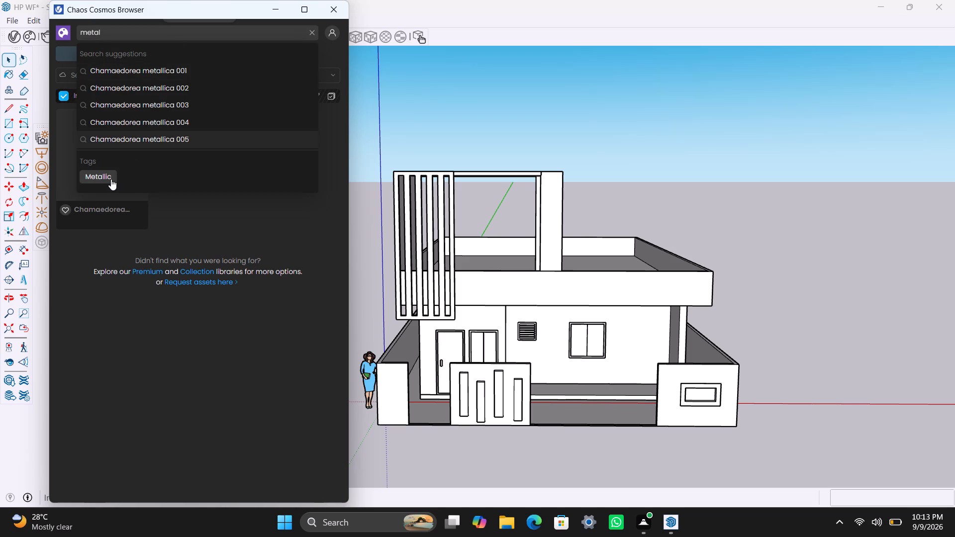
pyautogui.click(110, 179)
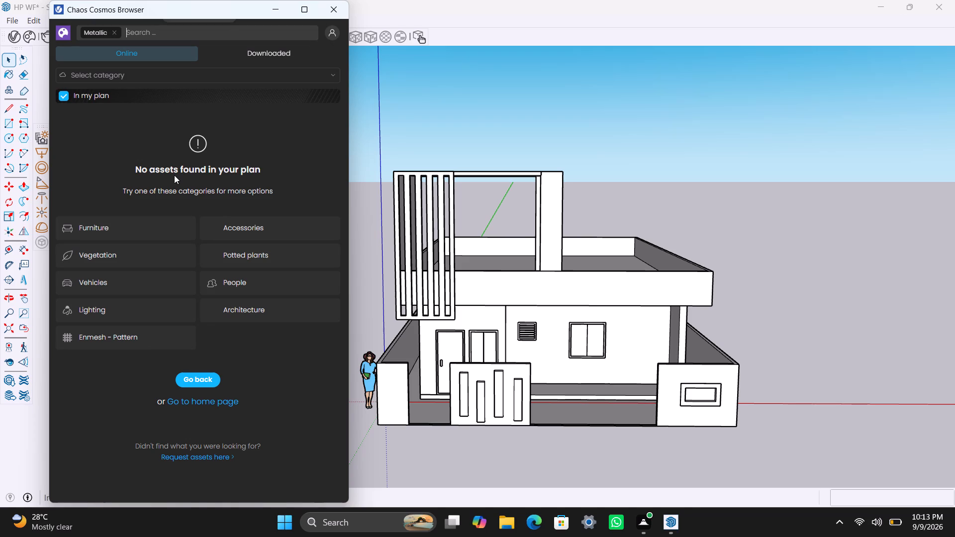
# Browse the Metal category of the online materials and import Aluminium Black Anodized Fingerprints 15cm into the model.
pyautogui.click(179, 80)
pyautogui.click(119, 119)
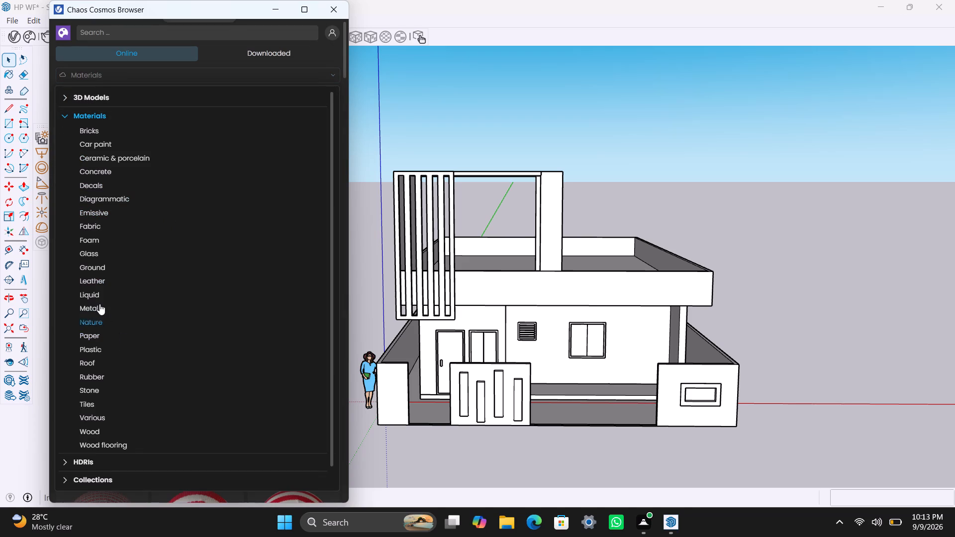
pyautogui.click(95, 307)
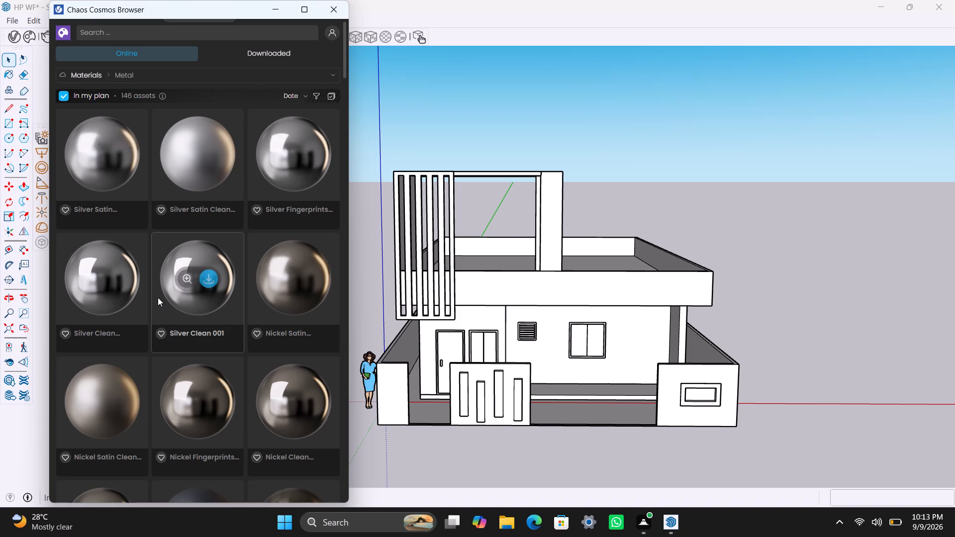
pyautogui.scroll(-6, 172, 385)
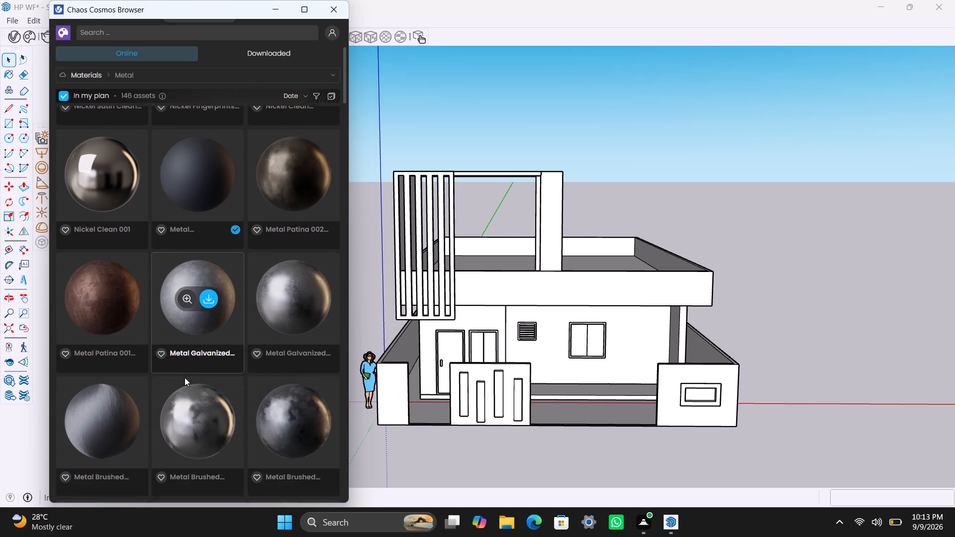
pyautogui.scroll(-6, 185, 377)
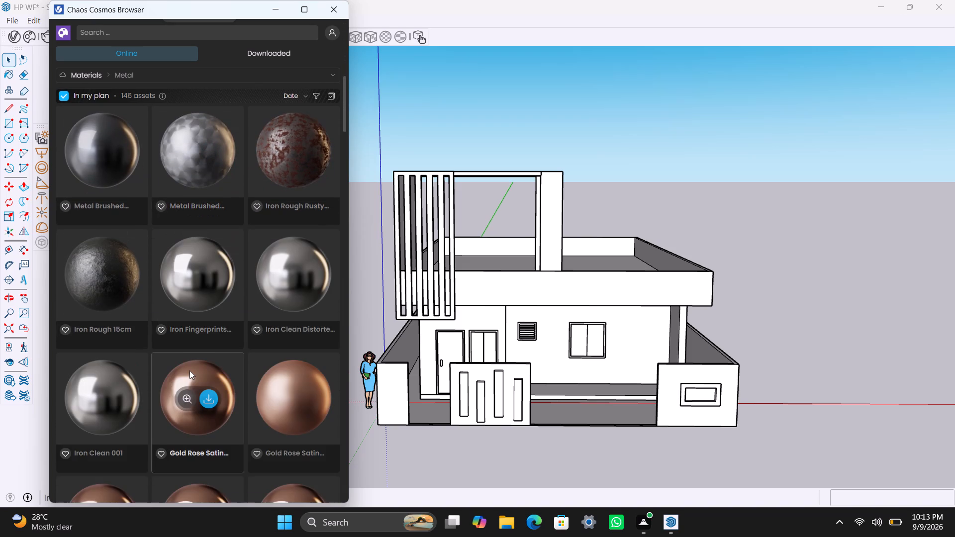
pyautogui.scroll(-6, 190, 370)
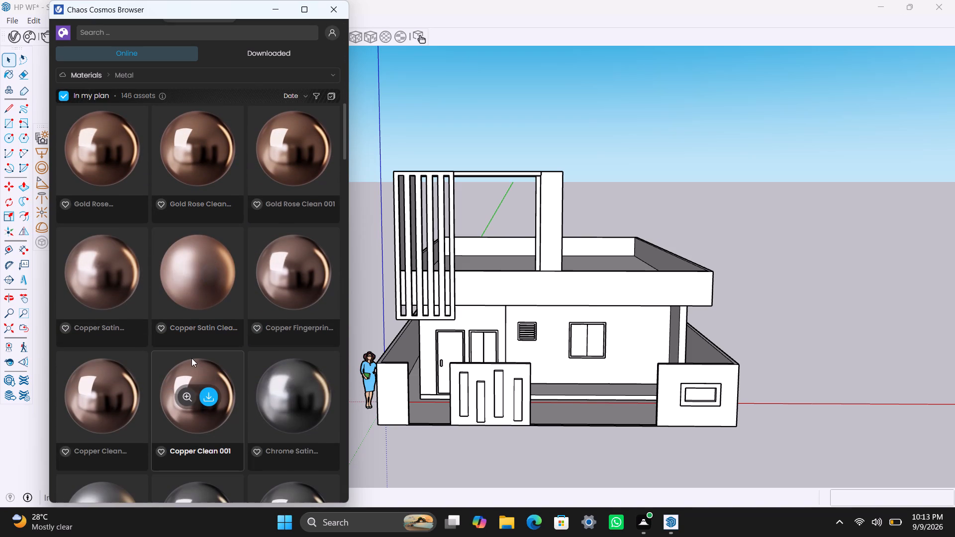
pyautogui.scroll(-2, 191, 358)
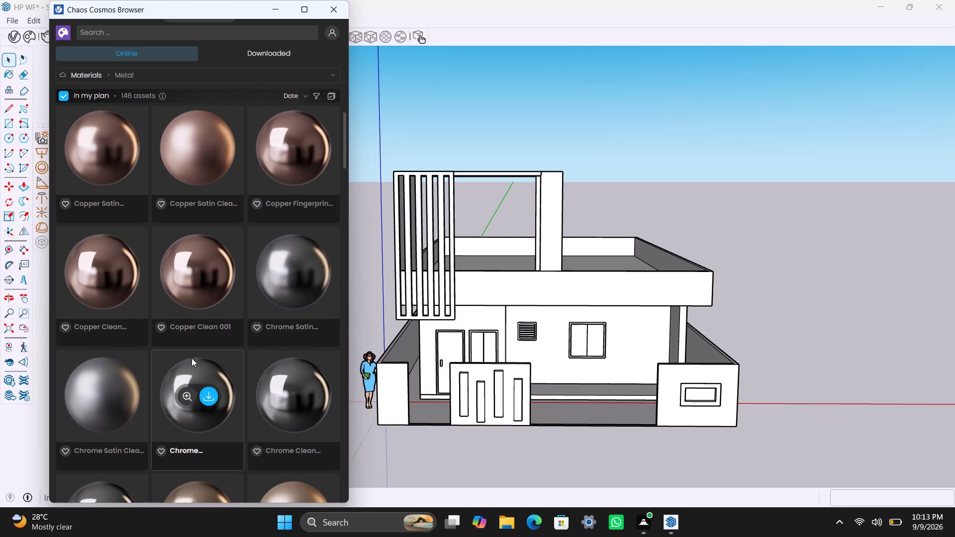
pyautogui.scroll(-2, 191, 358)
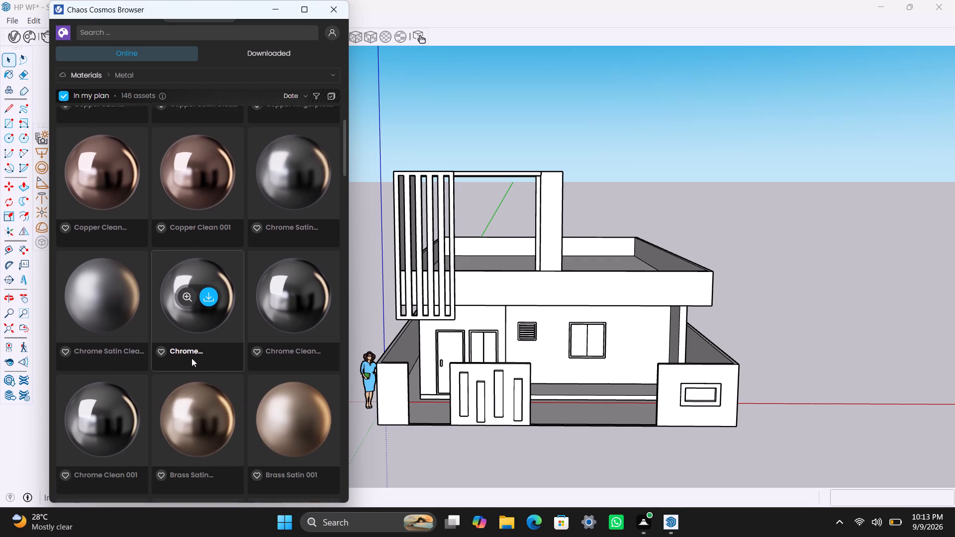
pyautogui.scroll(-10, 191, 358)
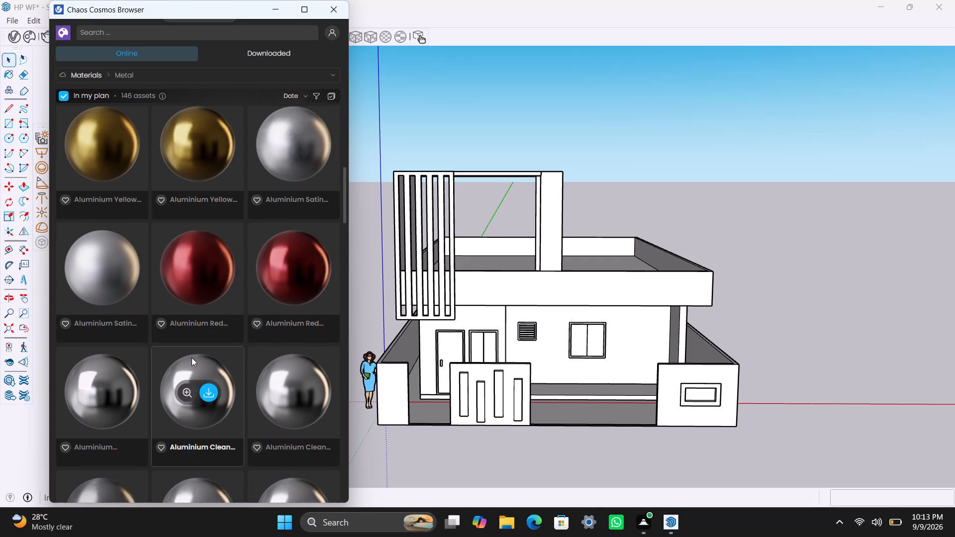
pyautogui.scroll(-5, 191, 358)
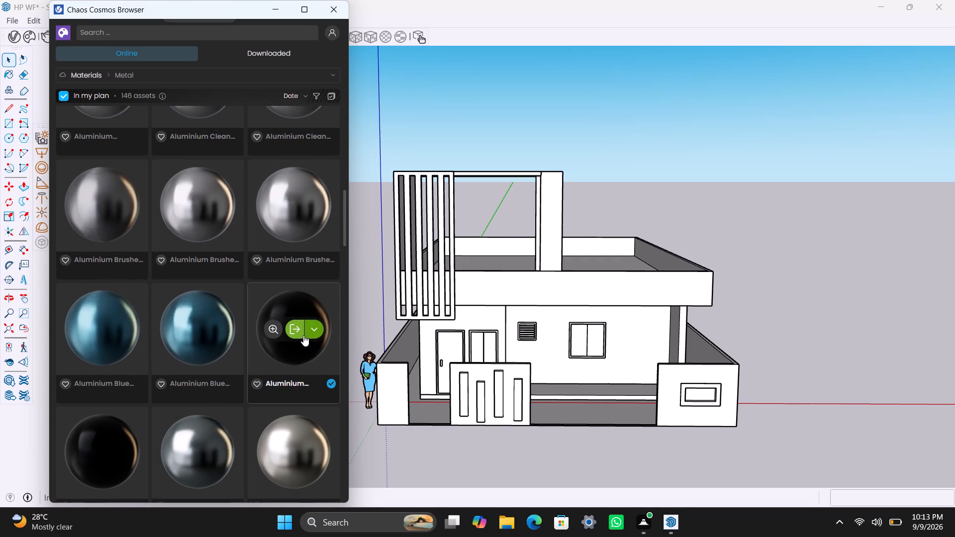
pyautogui.click(294, 333)
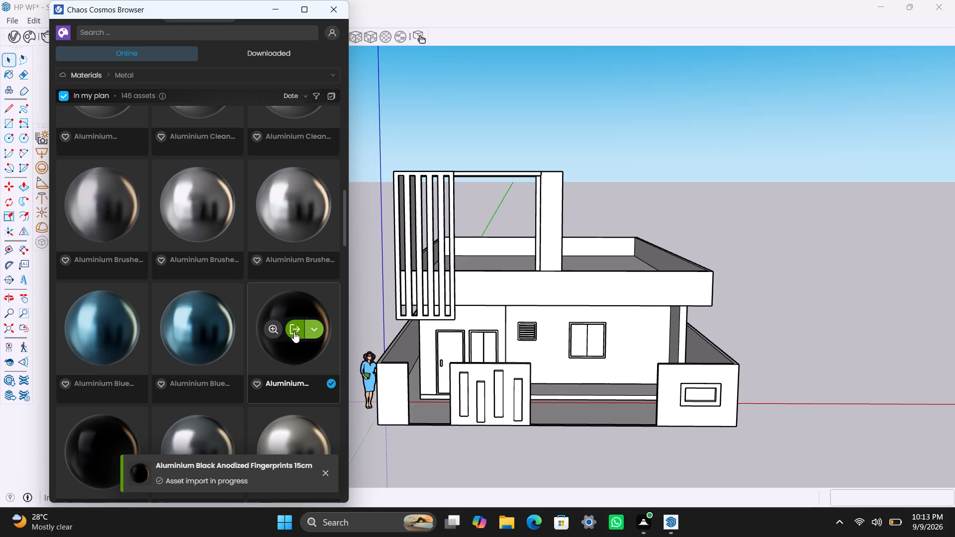
# Search the online library for "glass", then download the Glass Coated Blue material and import it into the model.
pyautogui.click(182, 30)
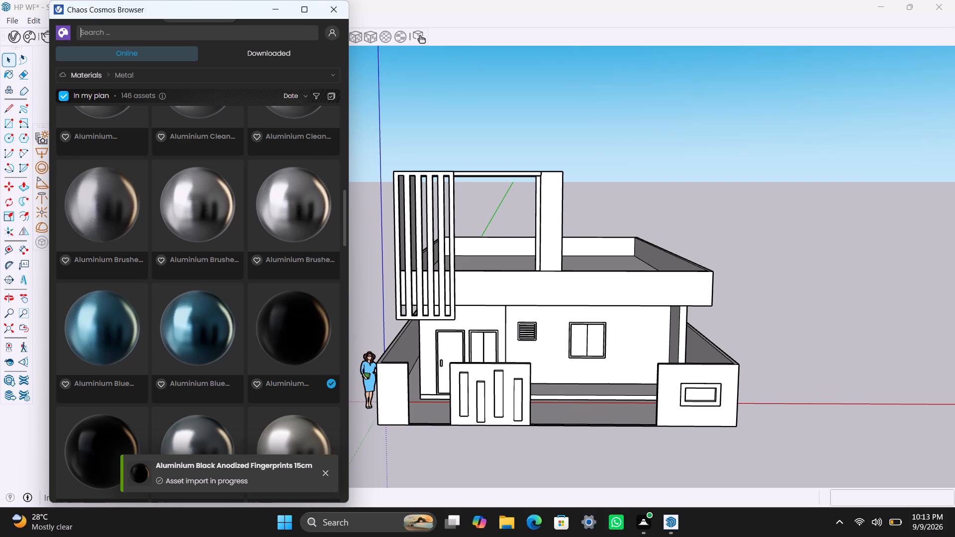
pyautogui.write('GLASS')
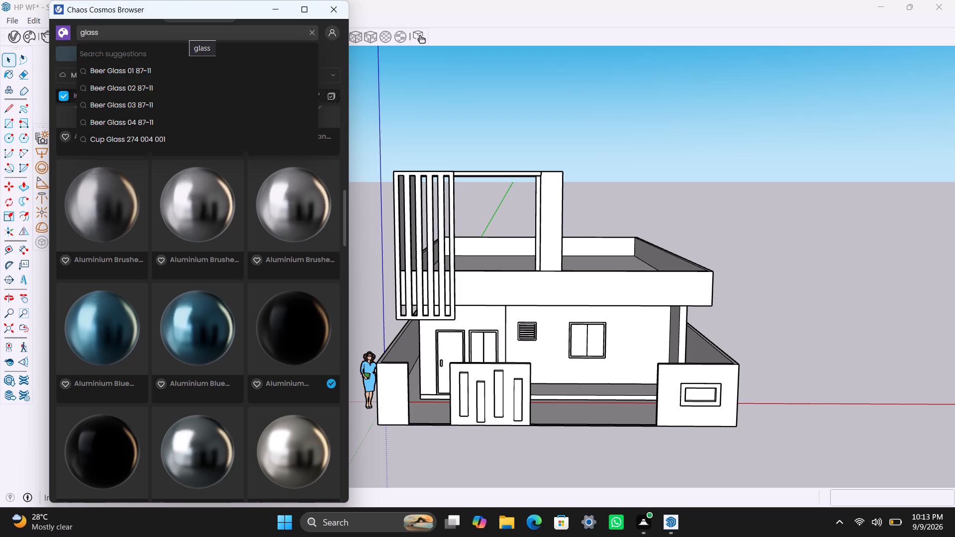
pyautogui.press('Return')
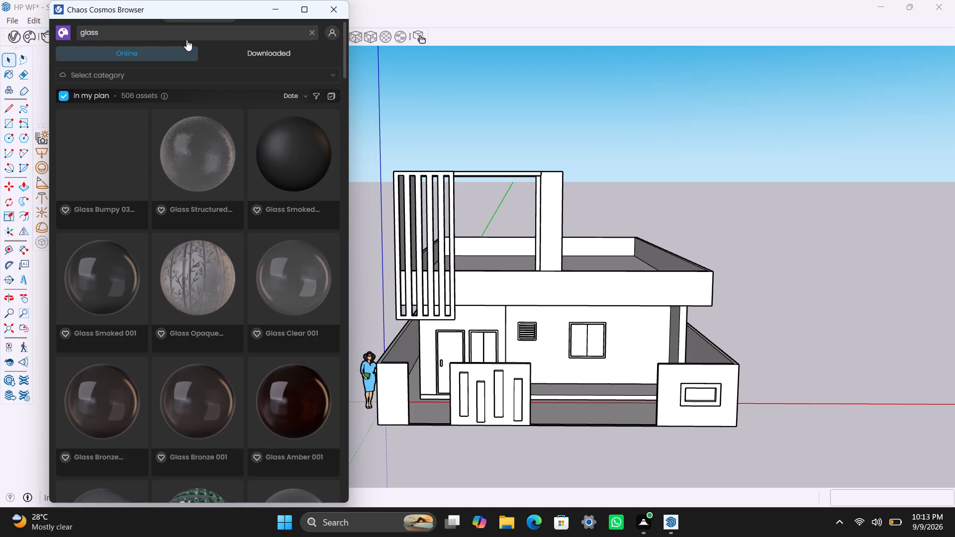
pyautogui.scroll(-2, 102, 313)
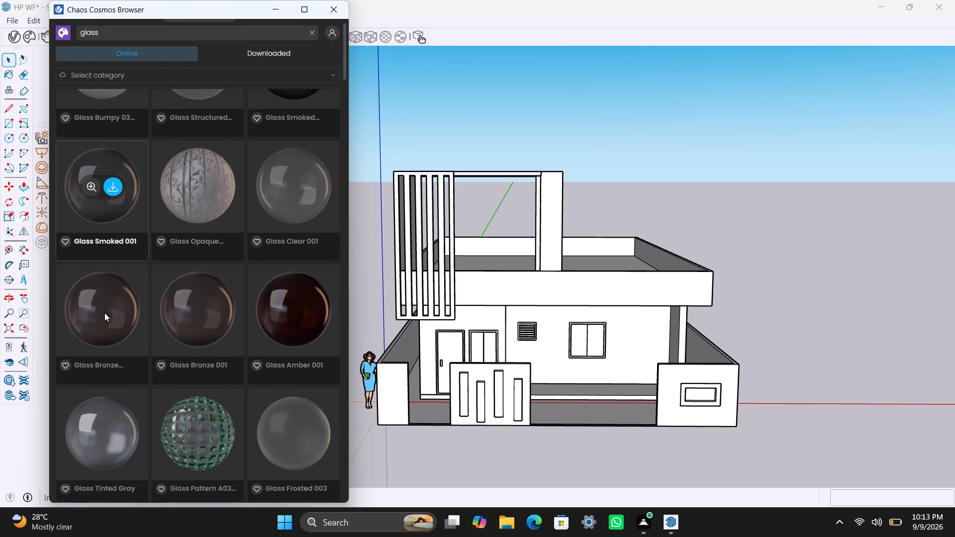
pyautogui.scroll(-1, 211, 298)
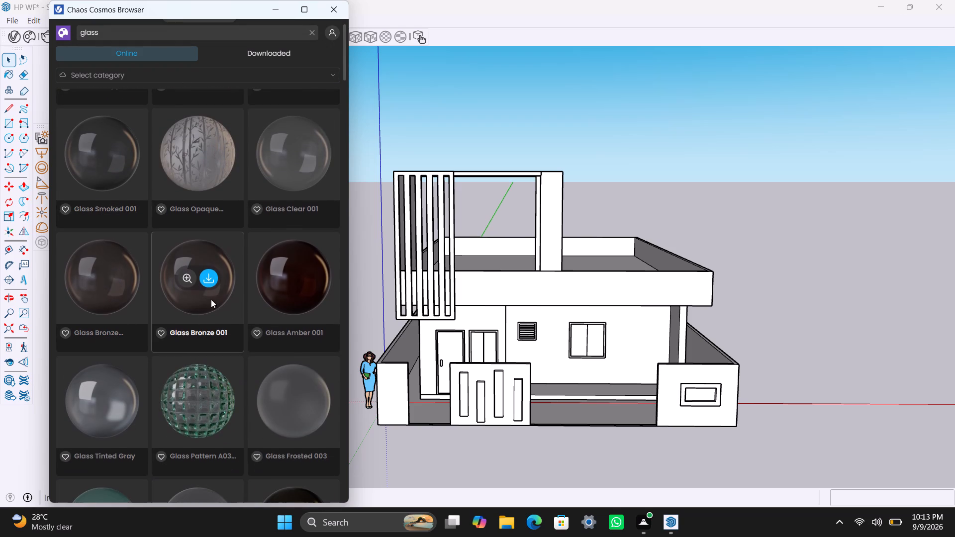
pyautogui.scroll(-6, 229, 294)
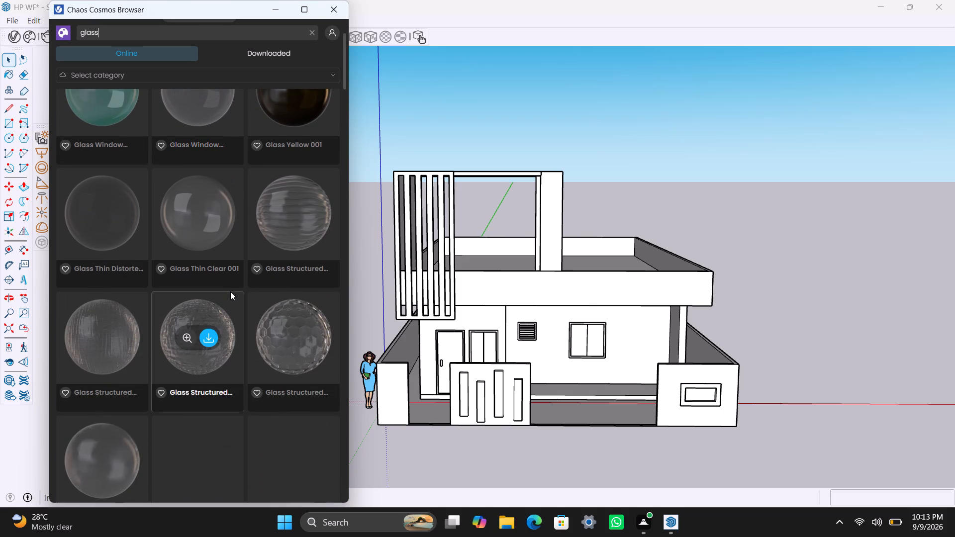
pyautogui.scroll(-6, 230, 291)
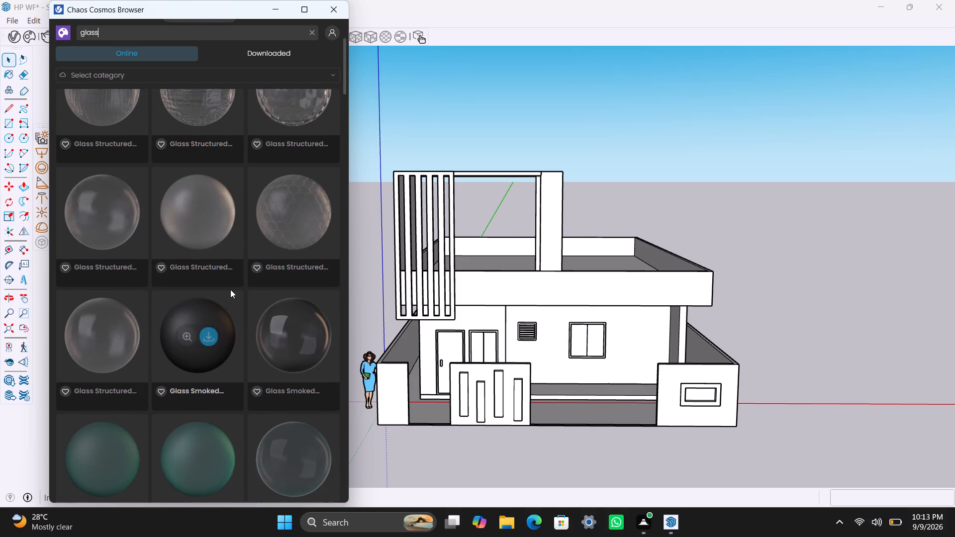
pyautogui.scroll(-5, 230, 289)
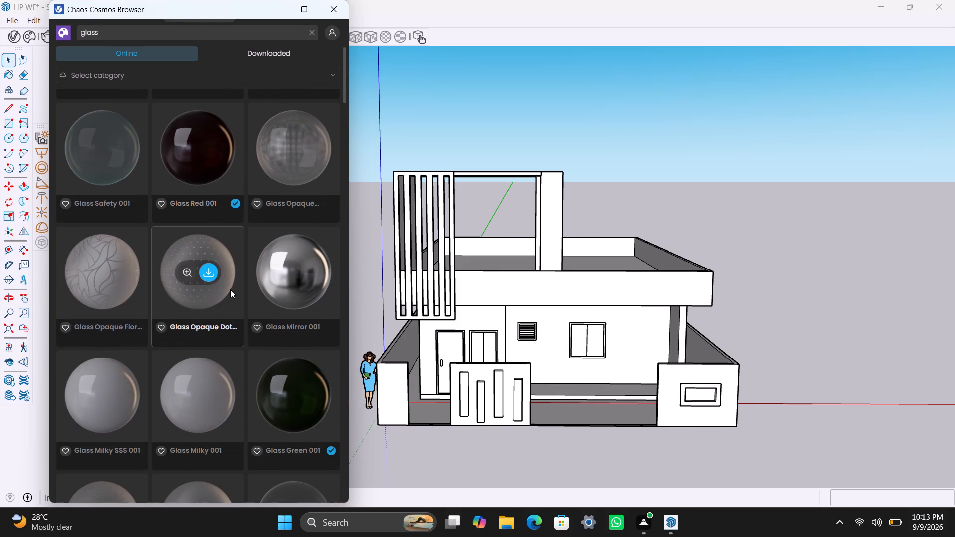
pyautogui.scroll(-4, 230, 289)
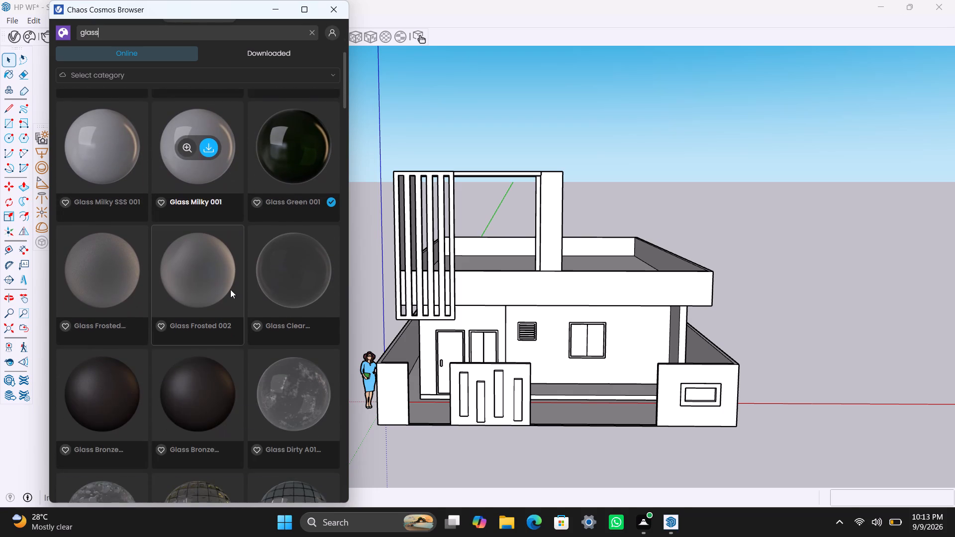
pyautogui.scroll(-4, 230, 289)
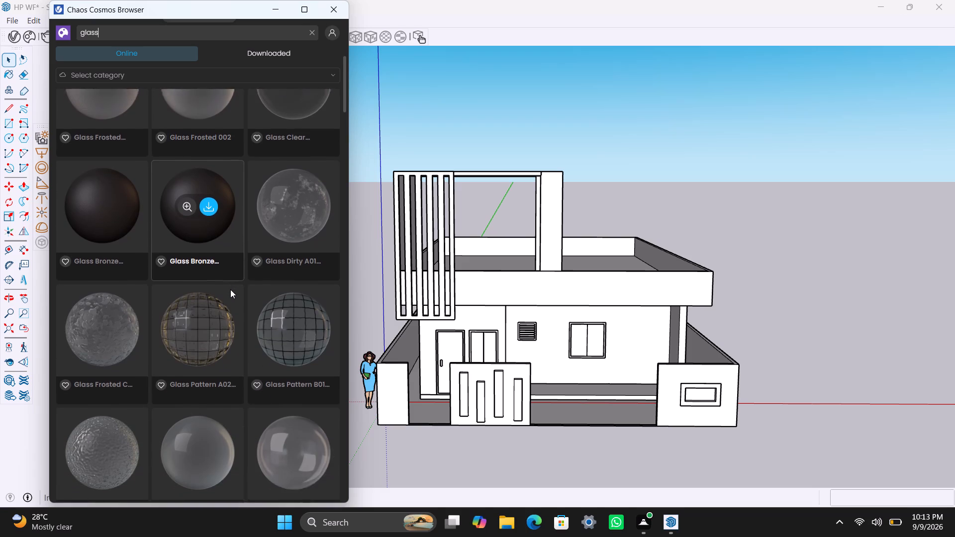
pyautogui.scroll(-5, 230, 289)
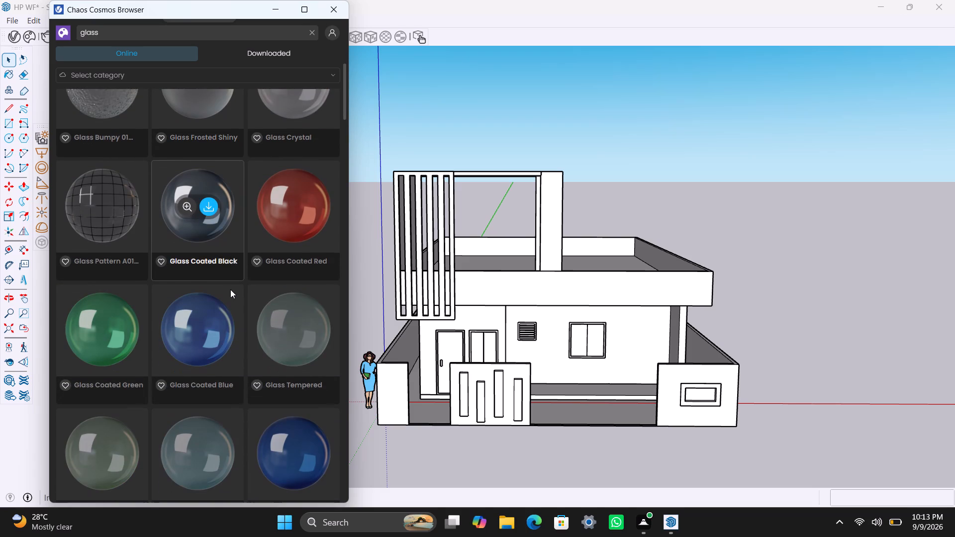
pyautogui.scroll(-1, 230, 289)
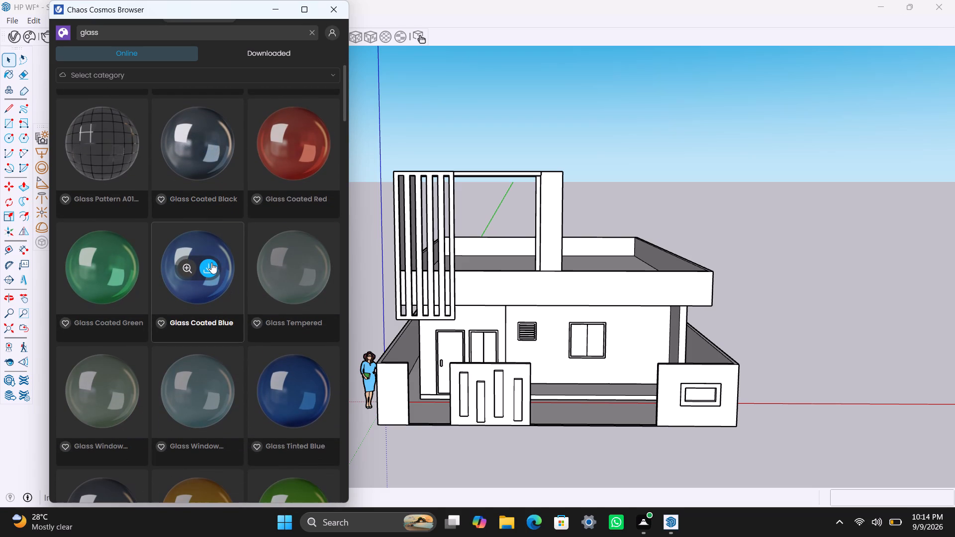
pyautogui.click(214, 265)
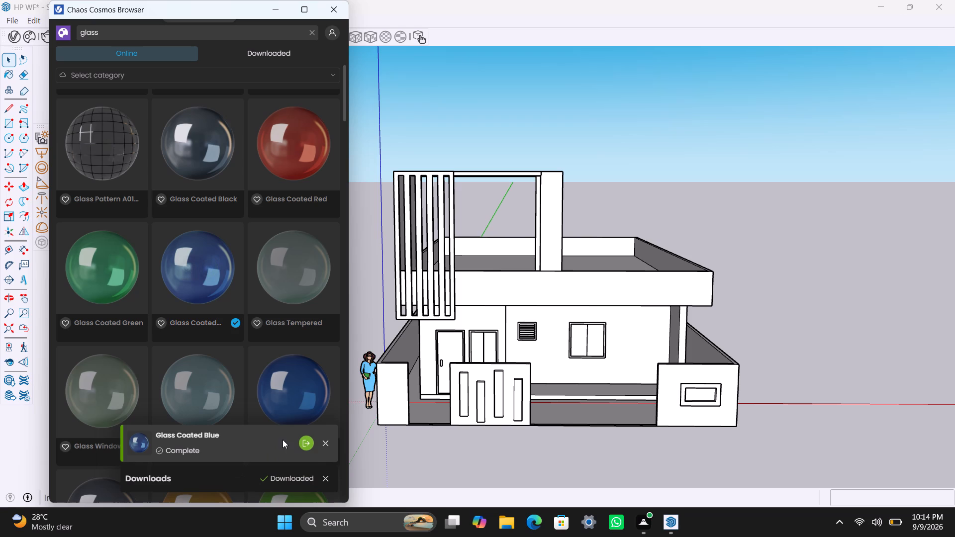
pyautogui.click(303, 442)
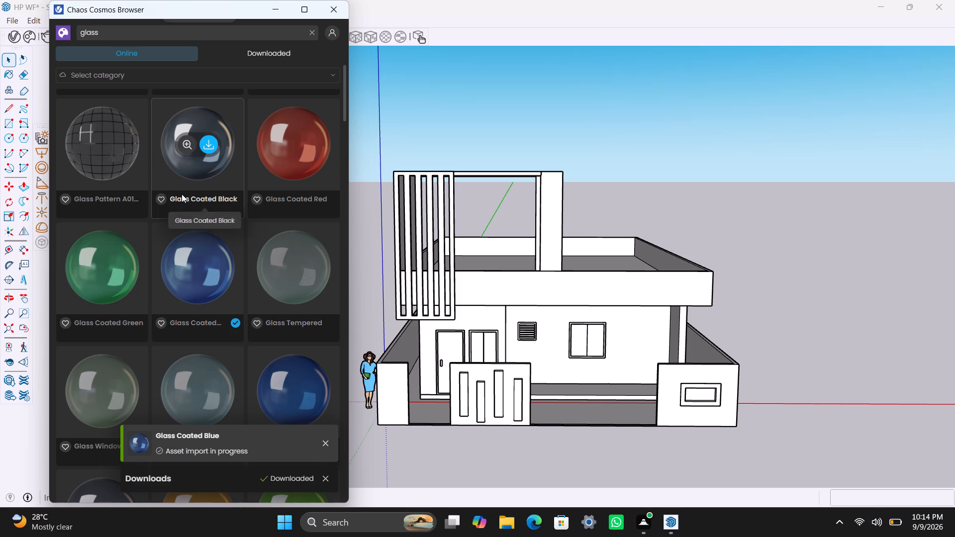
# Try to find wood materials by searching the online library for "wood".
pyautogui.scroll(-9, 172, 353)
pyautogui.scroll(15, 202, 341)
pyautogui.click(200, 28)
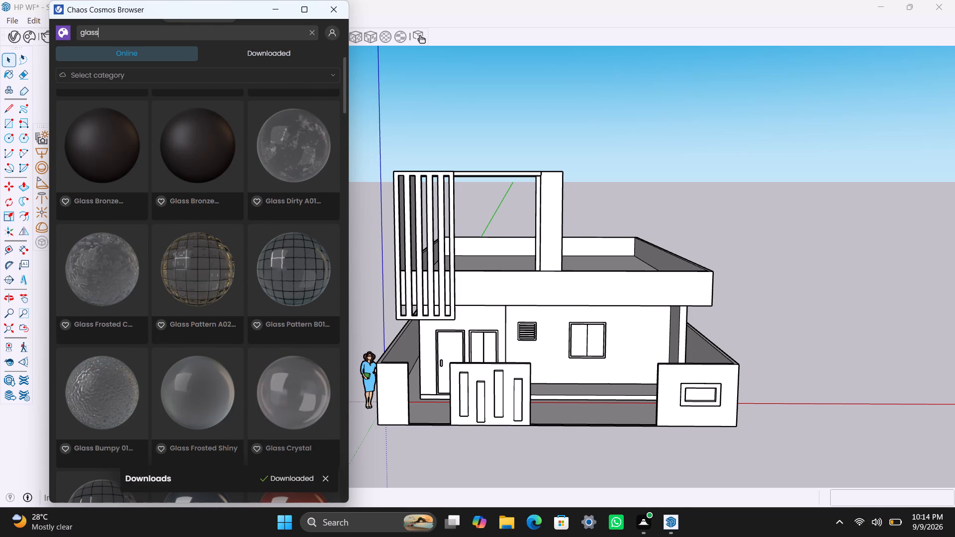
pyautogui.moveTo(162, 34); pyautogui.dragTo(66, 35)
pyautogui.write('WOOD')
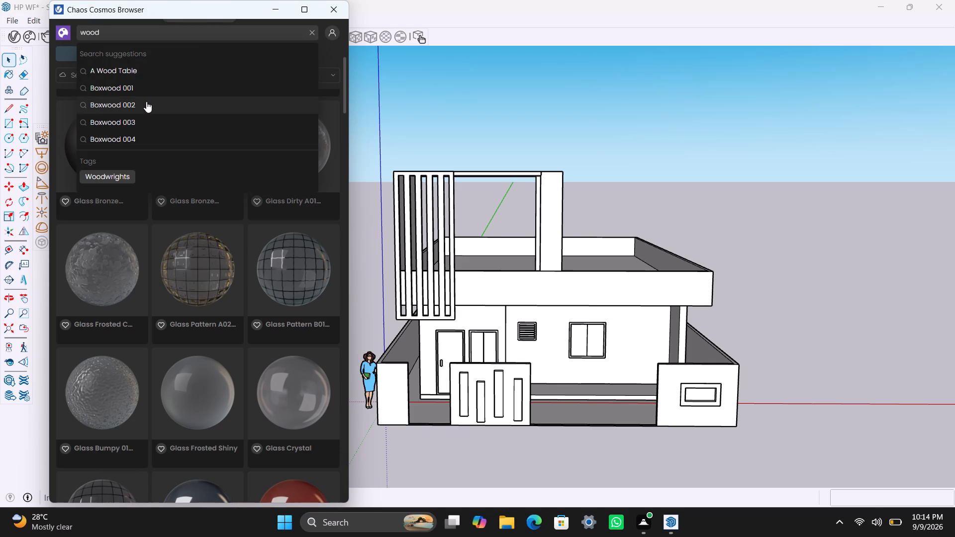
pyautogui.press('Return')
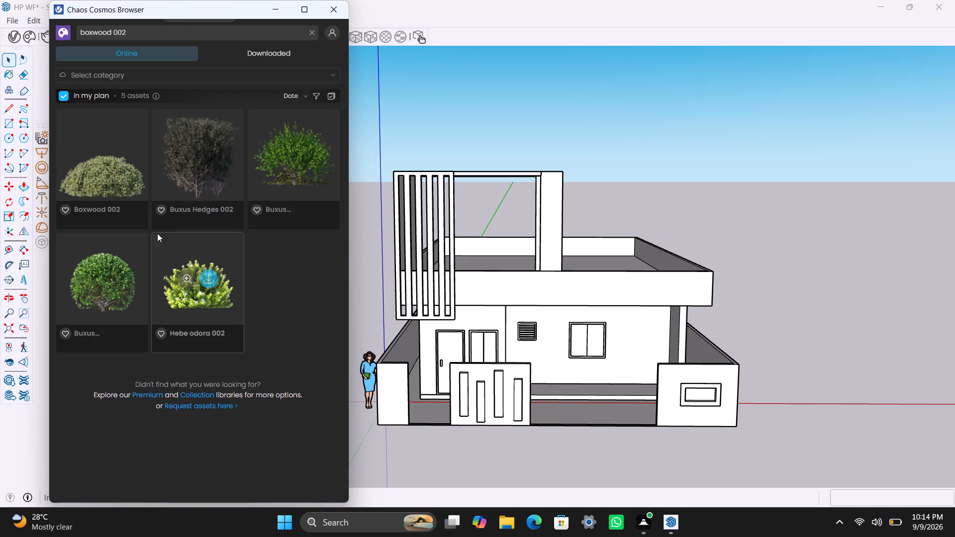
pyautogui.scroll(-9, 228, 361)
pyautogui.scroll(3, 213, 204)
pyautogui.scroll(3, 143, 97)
# Browse the Wood category of the online materials, then download Wood Dark Fine 18-26 80cm and import it into the model.
pyautogui.click(127, 79)
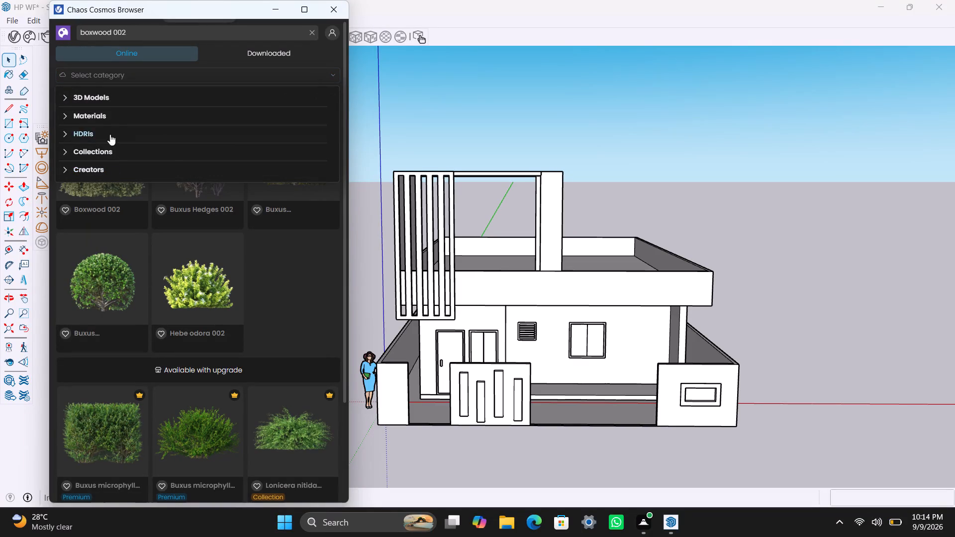
pyautogui.click(114, 121)
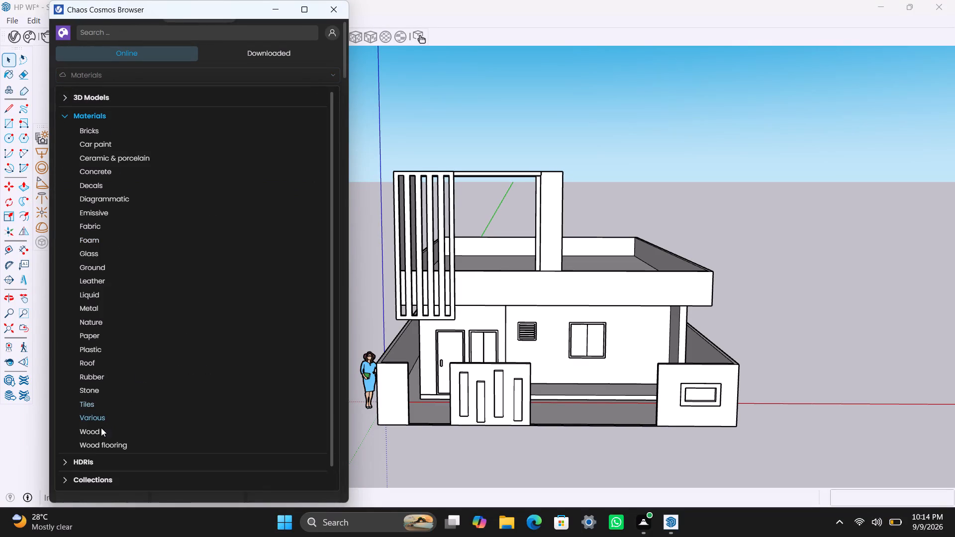
pyautogui.click(101, 426)
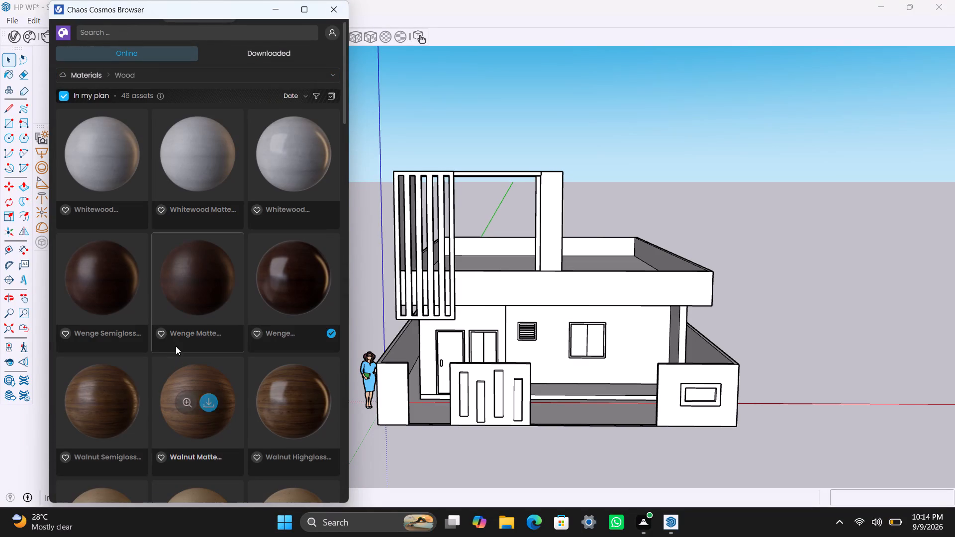
pyautogui.scroll(-8, 214, 309)
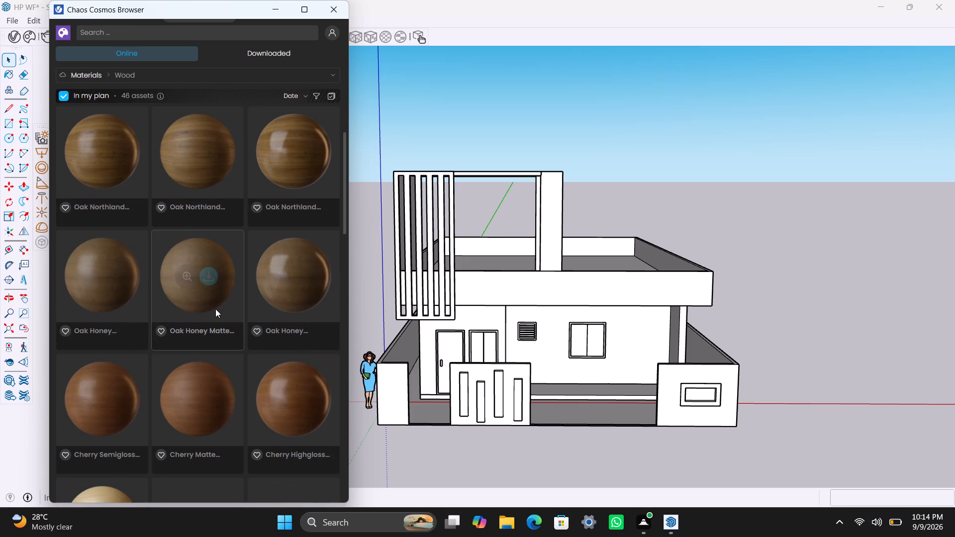
pyautogui.scroll(-8, 216, 308)
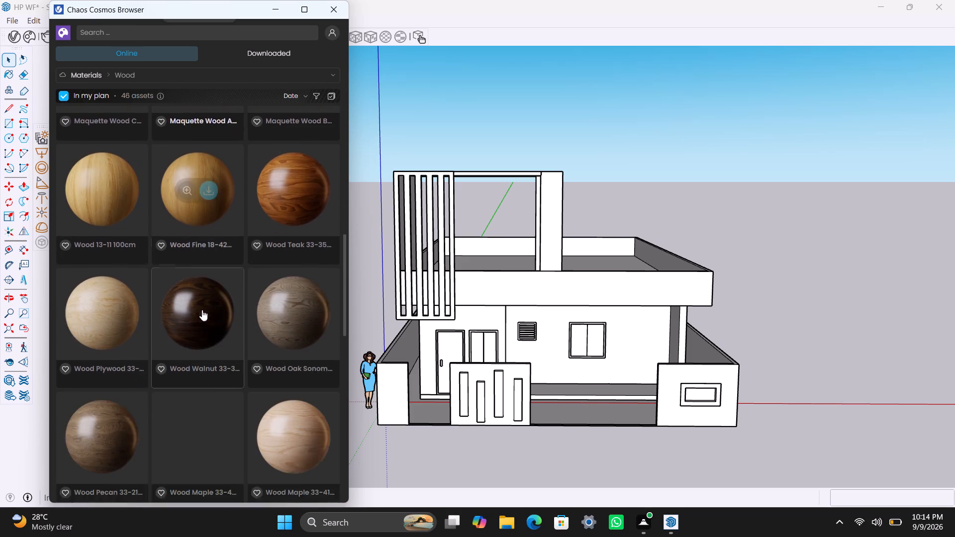
pyautogui.scroll(-6, 202, 310)
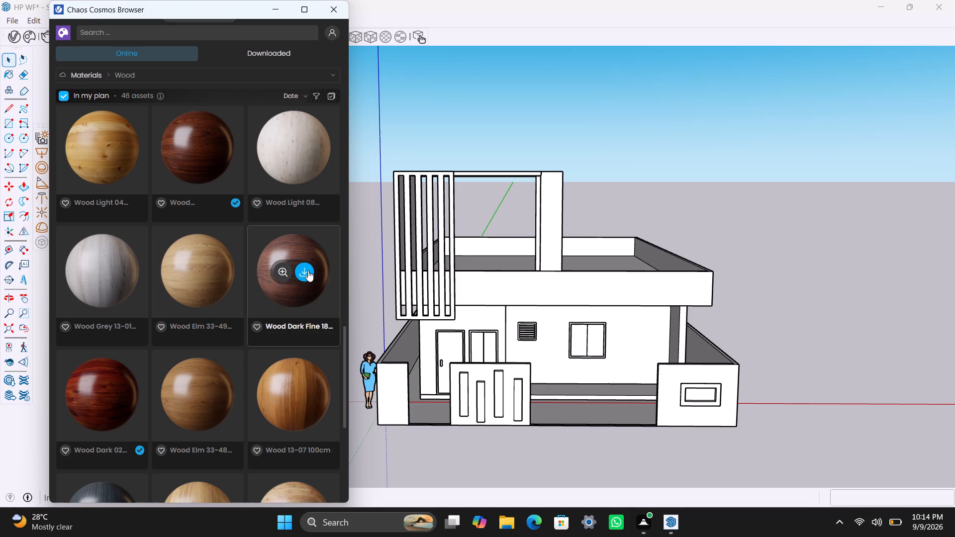
pyautogui.click(308, 270)
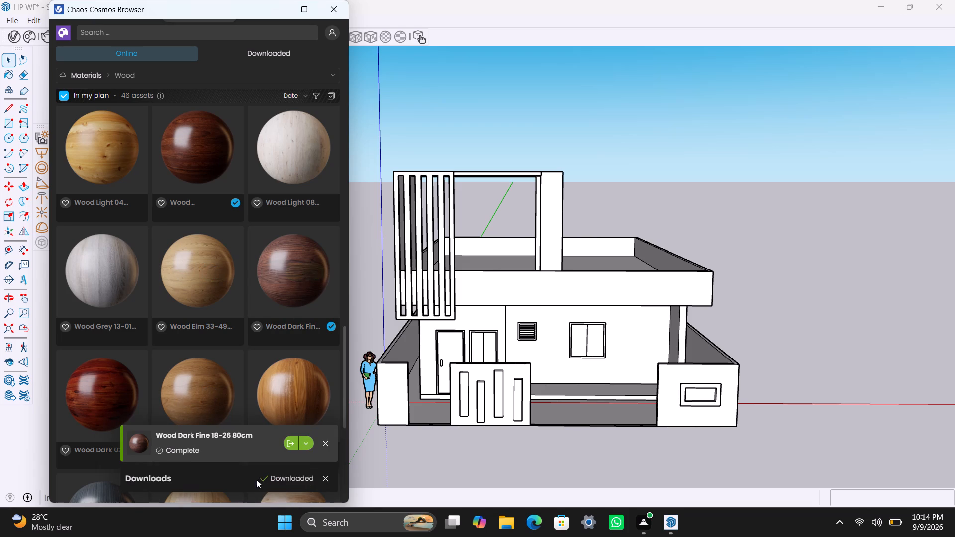
pyautogui.click(296, 443)
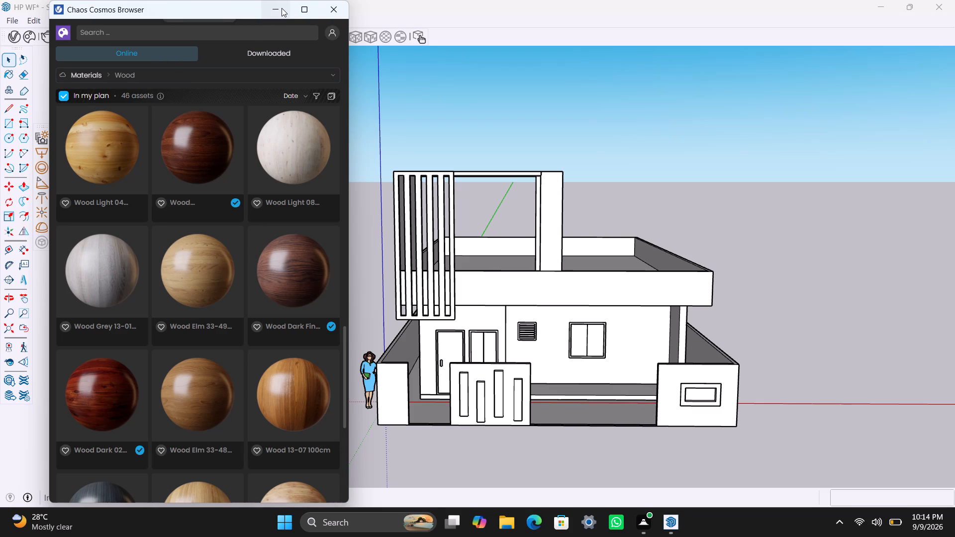
# Delete all the Teddy materials, from Teddy_BookCover to Teddy_SkinShadow, from the V-Ray Asset Editor's material list.
pyautogui.click(275, 12)
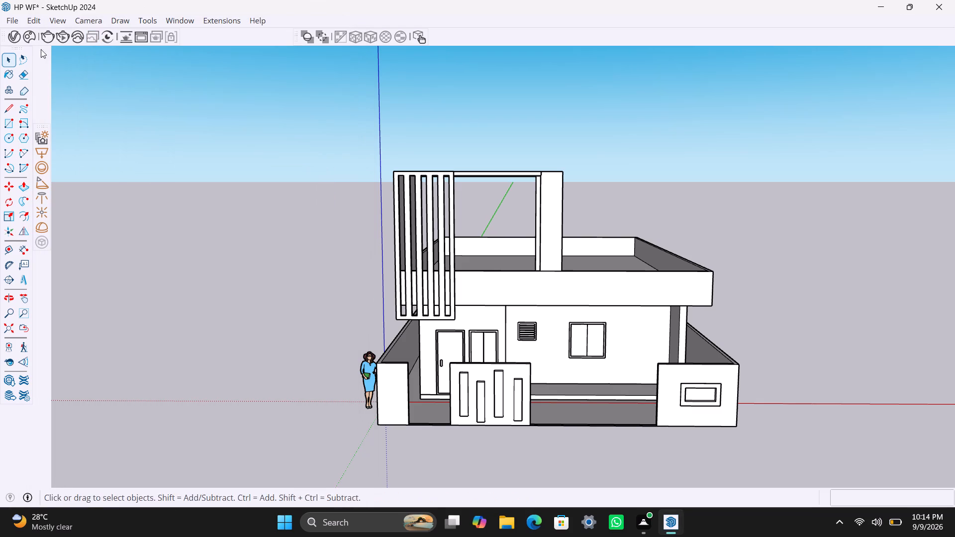
pyautogui.click(16, 38)
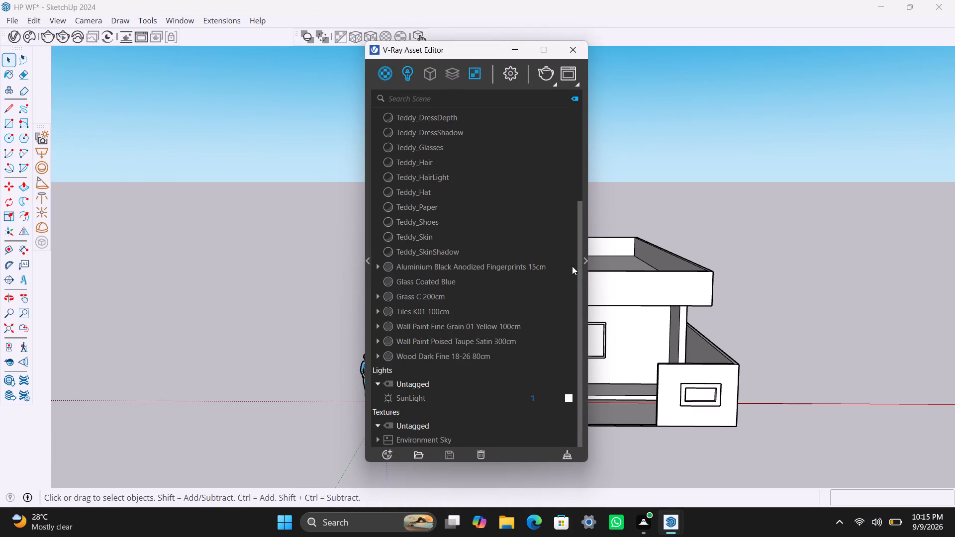
pyautogui.click(583, 257)
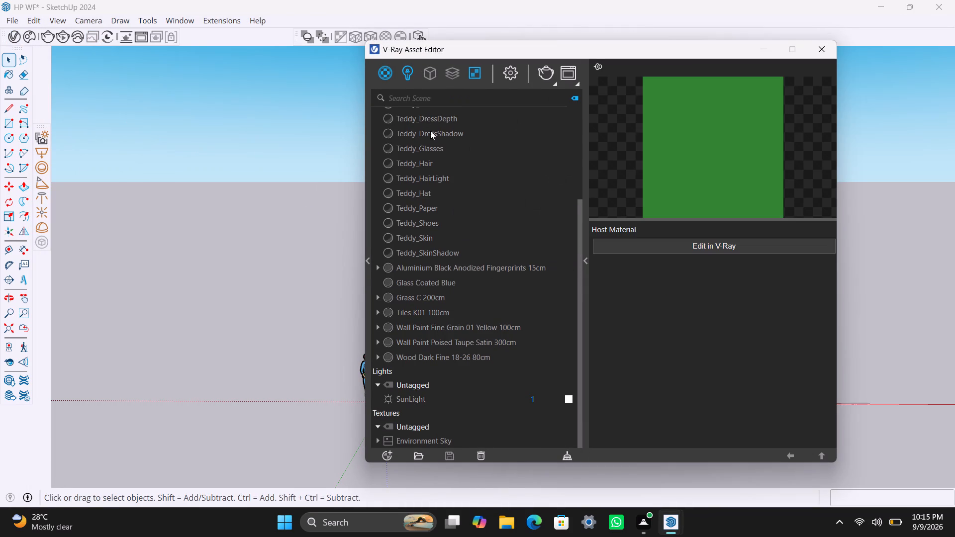
pyautogui.scroll(8, 424, 231)
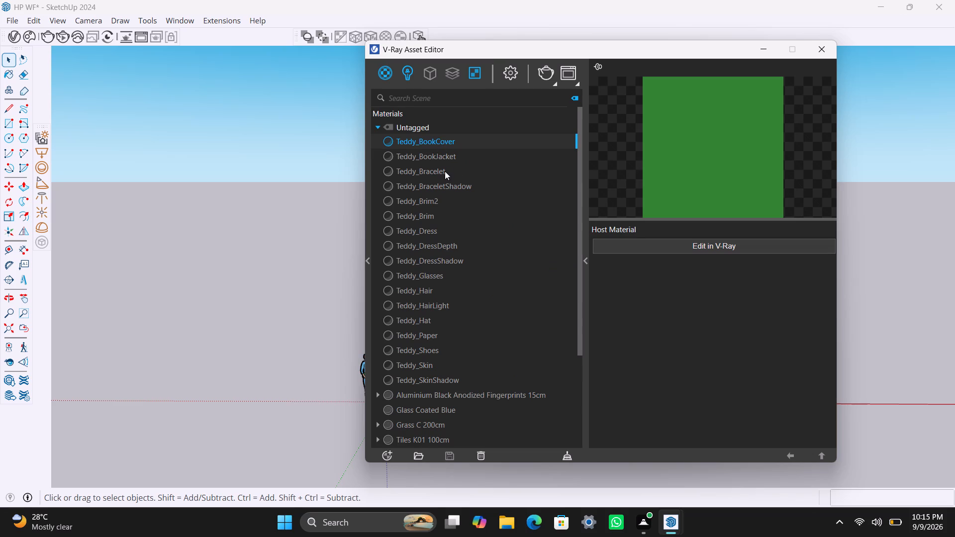
pyautogui.keyDown('shift'); pyautogui.click(438, 378); pyautogui.keyUp('shift')
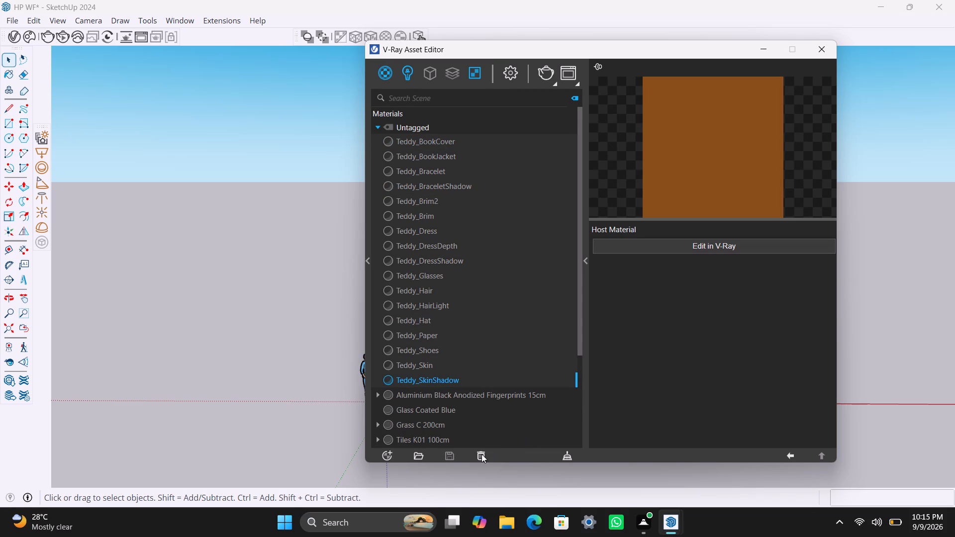
pyautogui.click(476, 452)
pyautogui.click(517, 269)
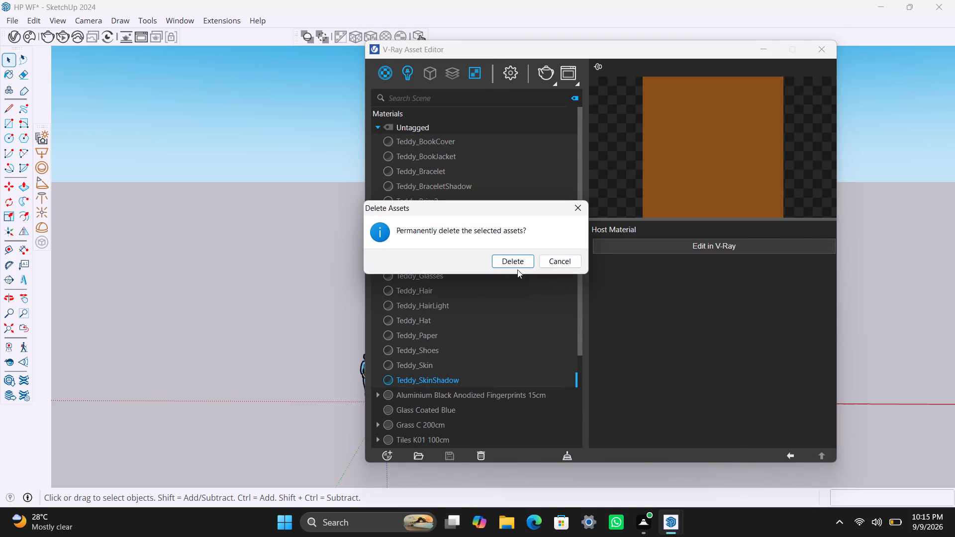
pyautogui.click(510, 257)
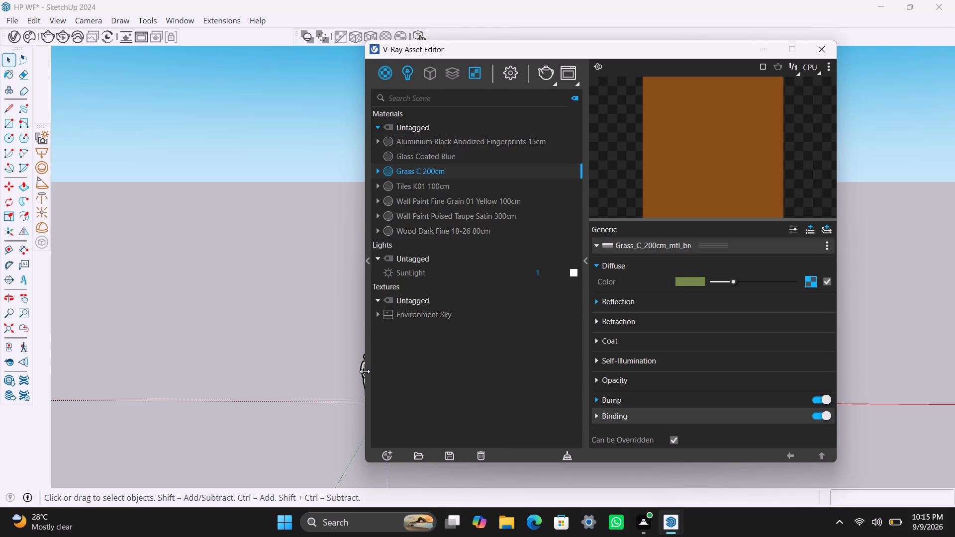
# Delete the human scale figure standing beside the front boundary wall.
pyautogui.scroll(-2, 297, 361)
pyautogui.keyDown('shift'); pyautogui.moveTo(286, 327); pyautogui.dragTo(174, 351, button='middle'); pyautogui.keyUp('shift')
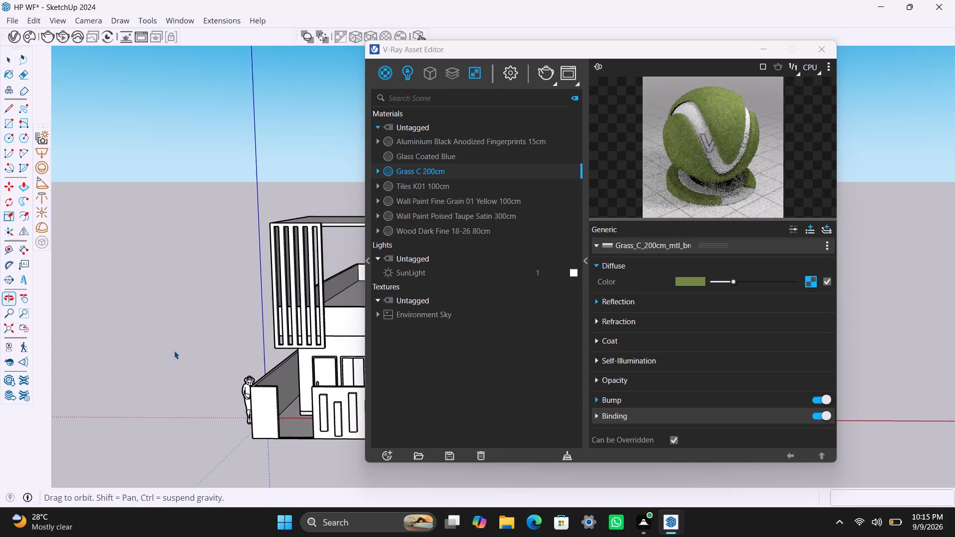
pyautogui.keyDown('shift'); pyautogui.moveTo(174, 351); pyautogui.dragTo(175, 351, button='middle'); pyautogui.keyUp('shift')
pyautogui.scroll(2, 278, 400)
pyautogui.scroll(2, 237, 394)
pyautogui.click(236, 389)
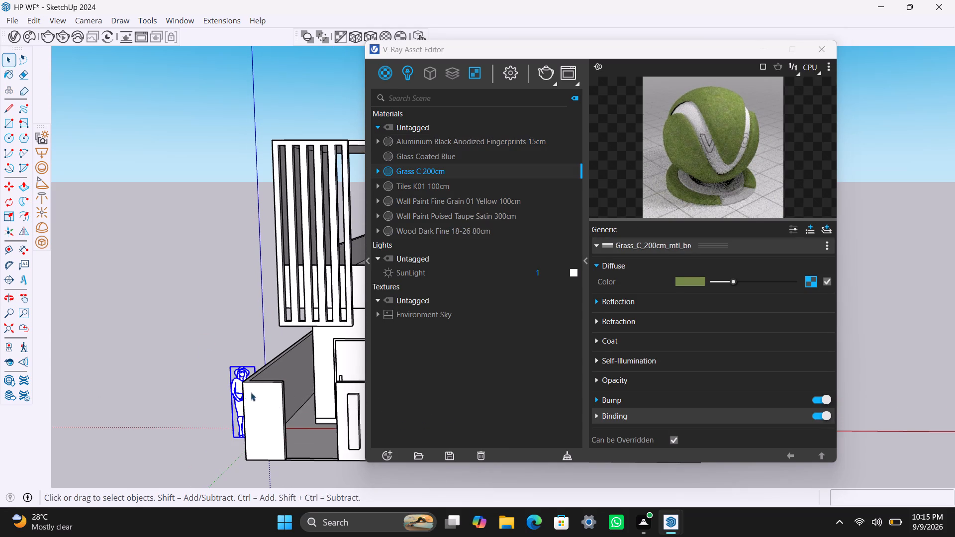
pyautogui.press('Delete')
# Apply the Grass C 200cm material to the recessed floor area beside the entrance, in front of the main window wall.
pyautogui.scroll(-3, 197, 351)
pyautogui.moveTo(174, 364); pyautogui.dragTo(223, 379, button='middle')
pyautogui.scroll(-2, 237, 376)
pyautogui.keyDown('shift'); pyautogui.moveTo(233, 373); pyautogui.dragTo(147, 371, button='middle'); pyautogui.keyUp('shift')
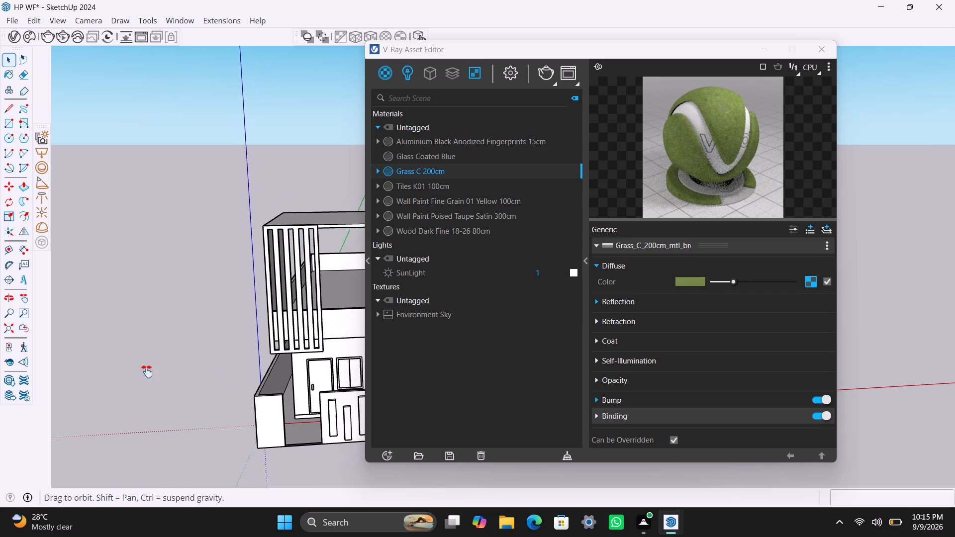
pyautogui.keyDown('shift'); pyautogui.moveTo(147, 371); pyautogui.dragTo(60, 360, button='middle'); pyautogui.keyUp('shift')
pyautogui.scroll(3, 217, 379)
pyautogui.moveTo(313, 397); pyautogui.dragTo(304, 474, button='middle')
pyautogui.scroll(-4, 277, 413)
pyautogui.keyDown('shift'); pyautogui.moveTo(306, 421); pyautogui.dragTo(233, 348, button='middle'); pyautogui.keyUp('shift')
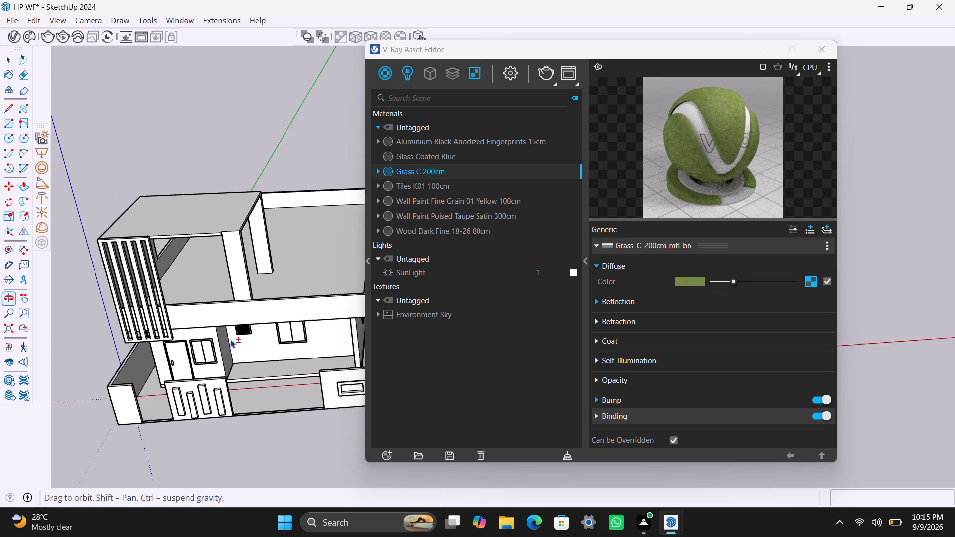
pyautogui.scroll(3, 232, 331)
pyautogui.moveTo(253, 359); pyautogui.dragTo(260, 435, button='middle')
pyautogui.scroll(7, 250, 387)
pyautogui.doubleClick(249, 383)
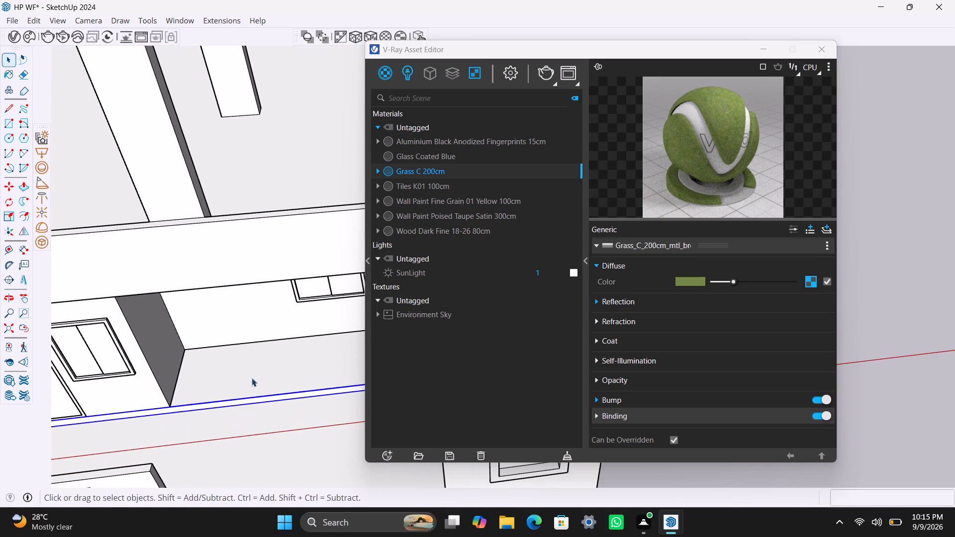
pyautogui.click(252, 377)
pyautogui.tripleClick(252, 367)
pyautogui.doubleClick(254, 366)
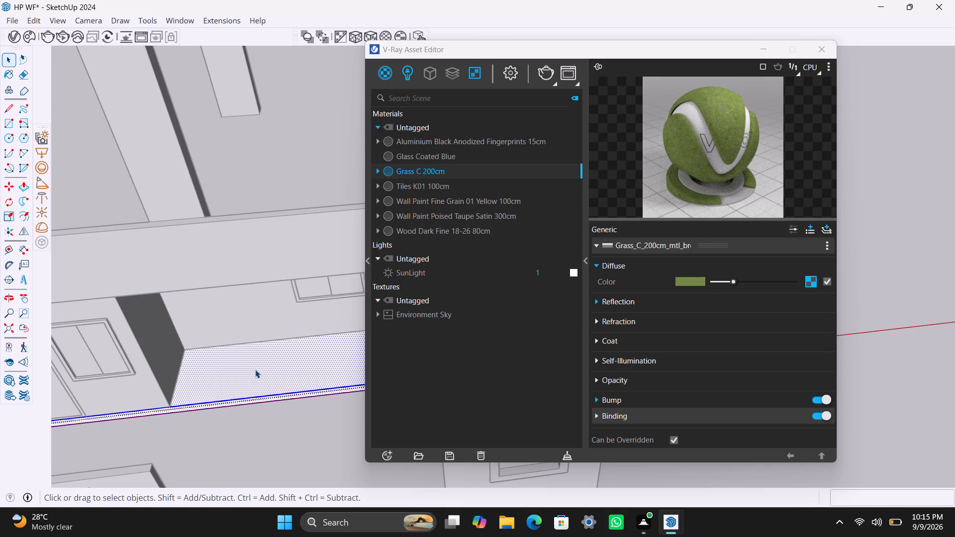
pyautogui.click(257, 369)
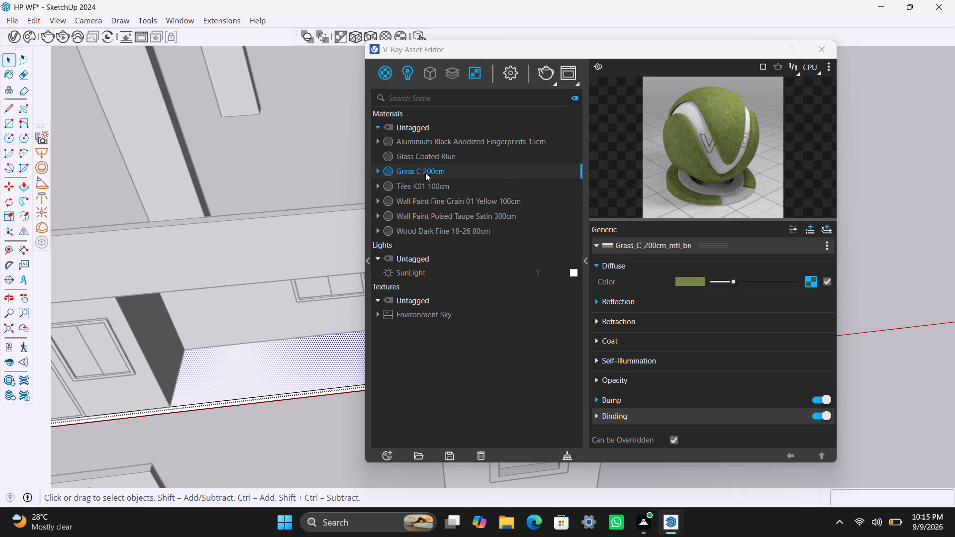
pyautogui.rightClick(424, 172)
pyautogui.click(472, 200)
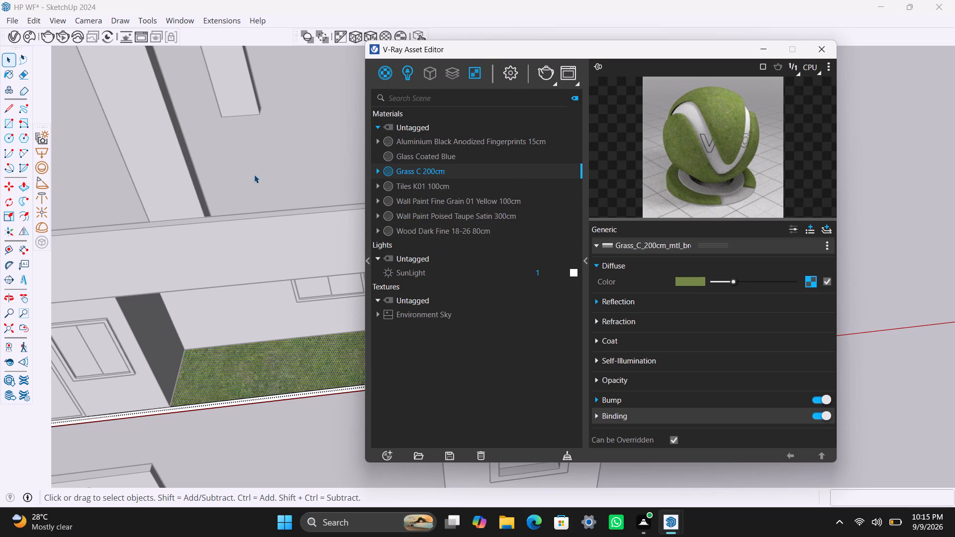
pyautogui.click(368, 33)
pyautogui.scroll(-3, 321, 367)
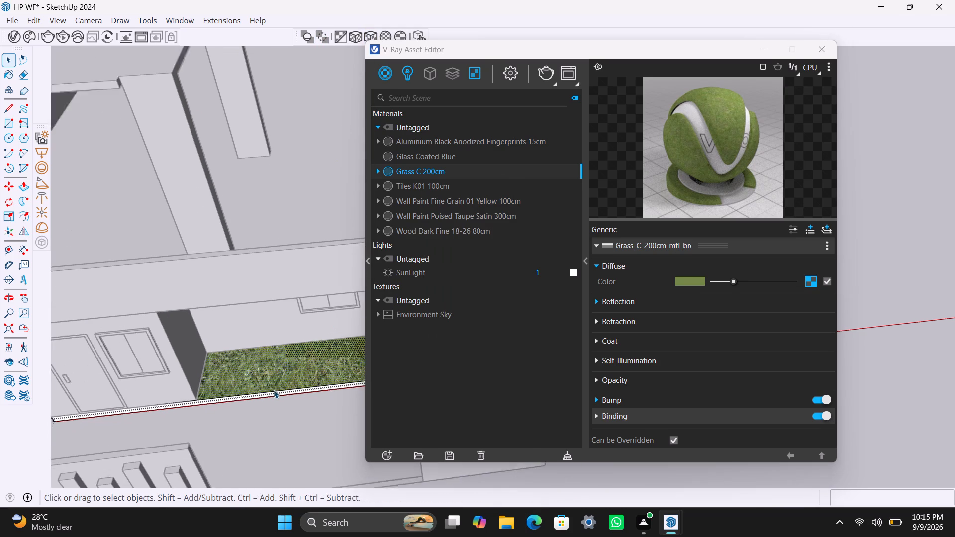
pyautogui.press('space')
pyautogui.click(876, 214)
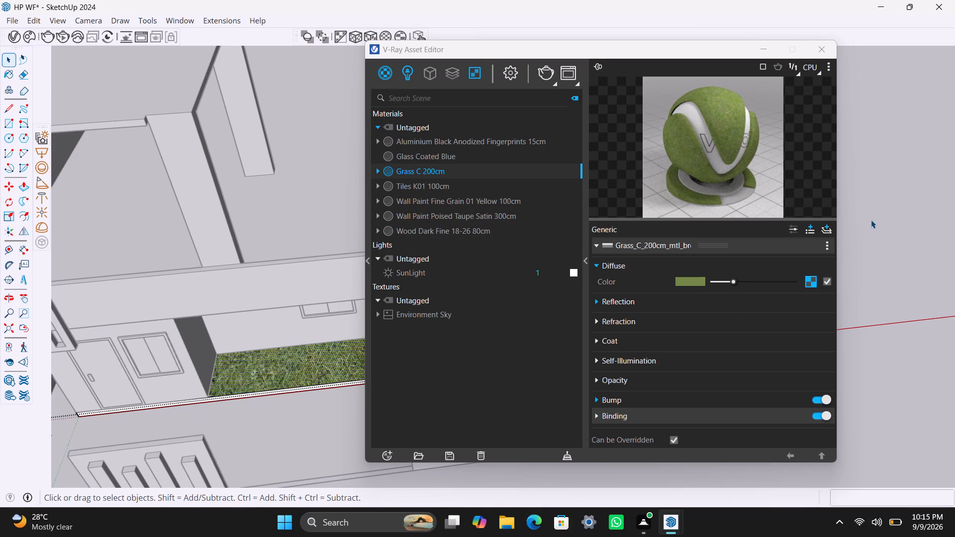
# Apply the Tiles K01 100cm material to the compound floor inside the boundary wall.
pyautogui.scroll(-8, 285, 389)
pyautogui.keyDown('shift'); pyautogui.moveTo(317, 379); pyautogui.dragTo(343, 352, button='middle'); pyautogui.keyUp('shift')
pyautogui.scroll(7, 303, 355)
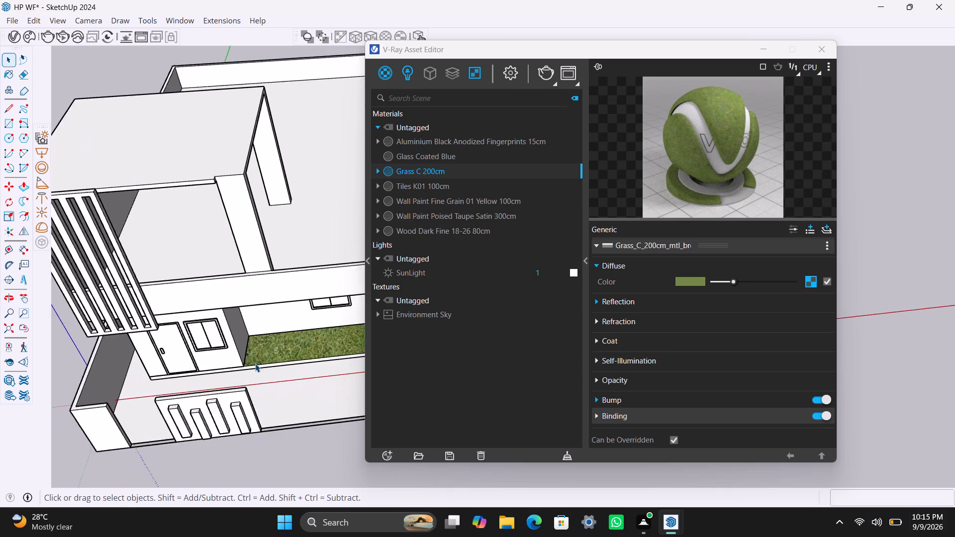
pyautogui.scroll(2, 255, 363)
pyautogui.scroll(4, 343, 346)
pyautogui.moveTo(274, 368); pyautogui.dragTo(275, 321, button='middle')
pyautogui.scroll(-5, 232, 332)
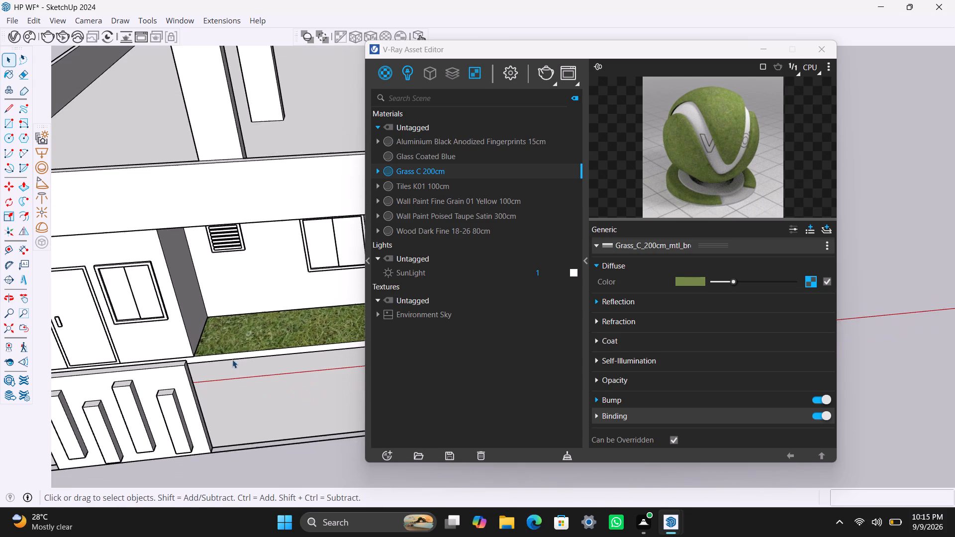
pyautogui.keyDown('shift'); pyautogui.moveTo(237, 358); pyautogui.dragTo(330, 336, button='middle'); pyautogui.keyUp('shift')
pyautogui.scroll(-3, 259, 349)
pyautogui.moveTo(255, 375); pyautogui.dragTo(234, 381, button='middle')
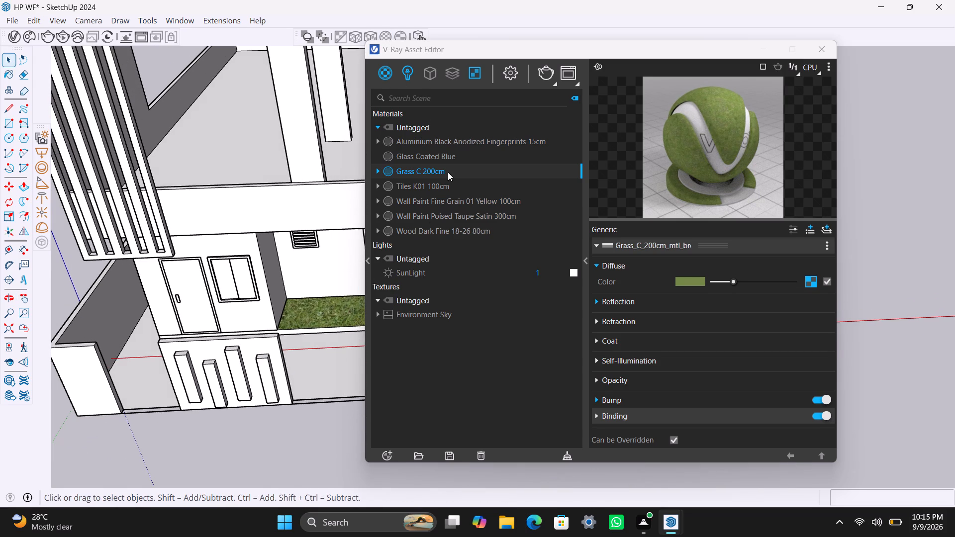
pyautogui.click(440, 189)
pyautogui.click(311, 380)
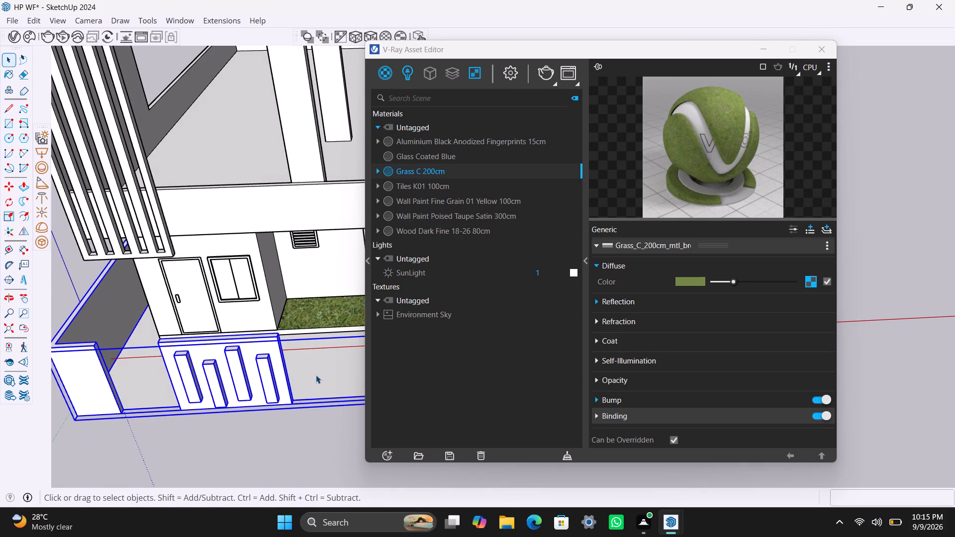
pyautogui.tripleClick(316, 375)
pyautogui.click(315, 361)
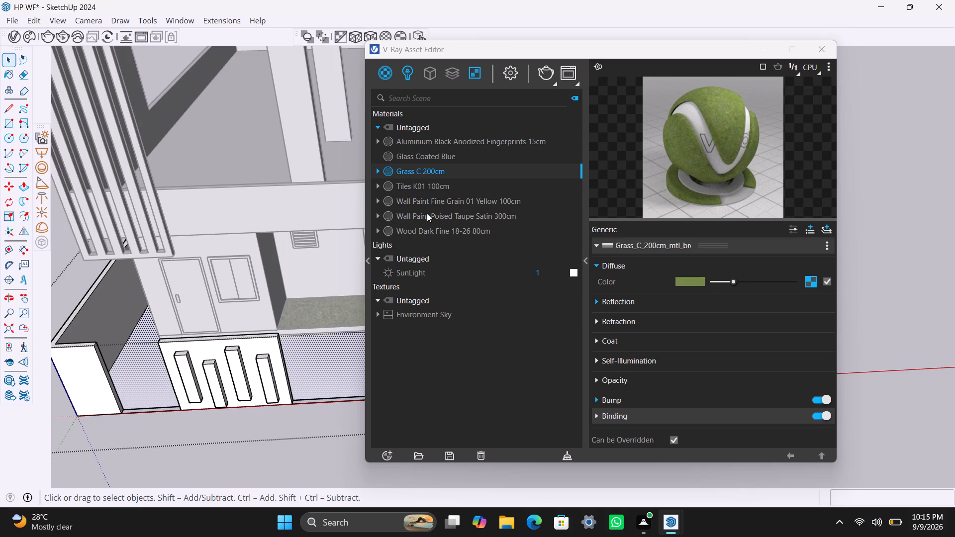
pyautogui.click(435, 186)
pyautogui.rightClick(437, 188)
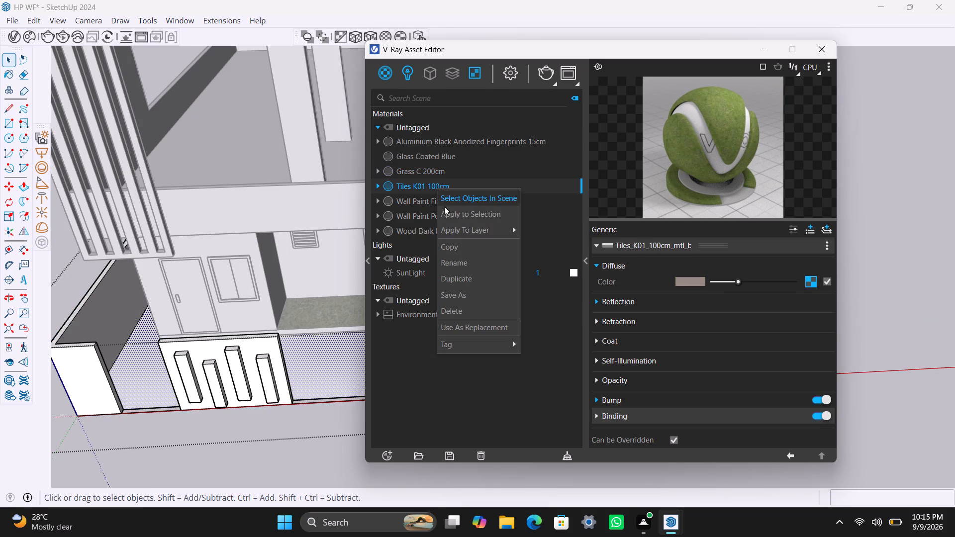
pyautogui.click(450, 218)
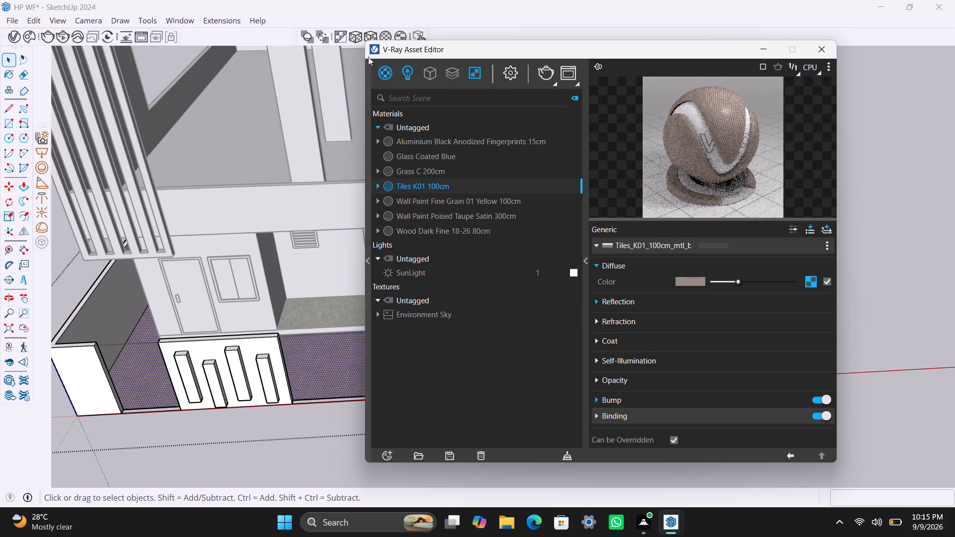
pyautogui.click(371, 36)
pyautogui.click(310, 449)
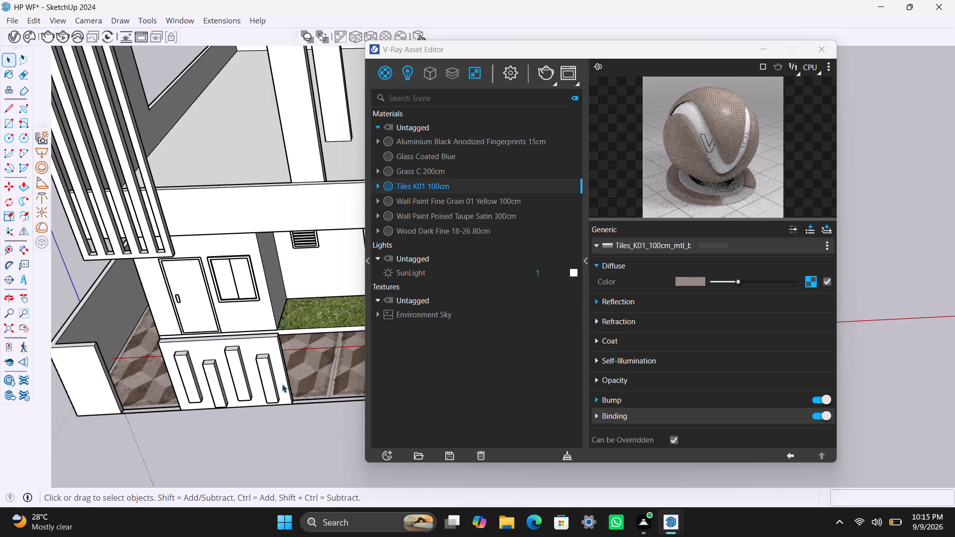
# Apply the Wood Dark Fine 18-26 80cm material to the tall slatted screen on the house's upper front.
pyautogui.scroll(-6, 274, 380)
pyautogui.scroll(2, 224, 378)
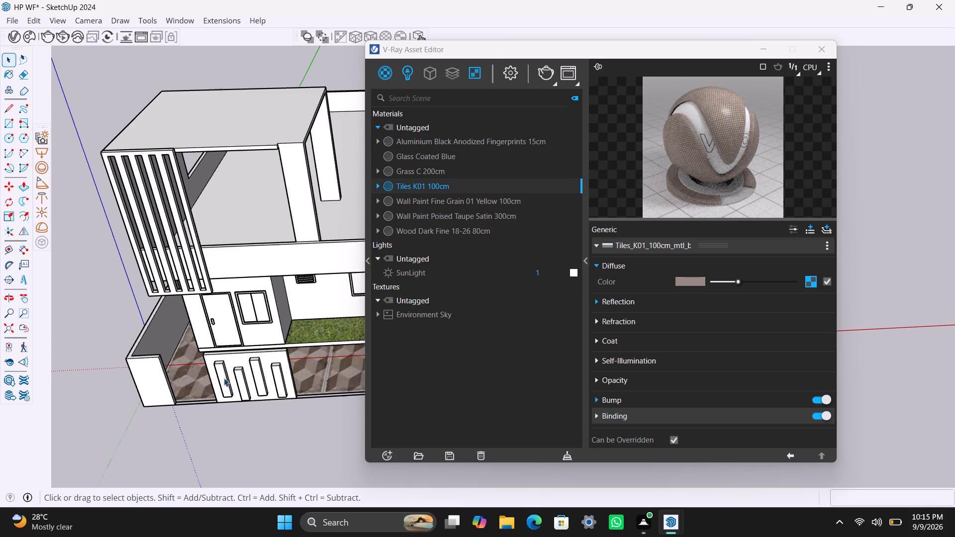
pyautogui.scroll(6, 138, 278)
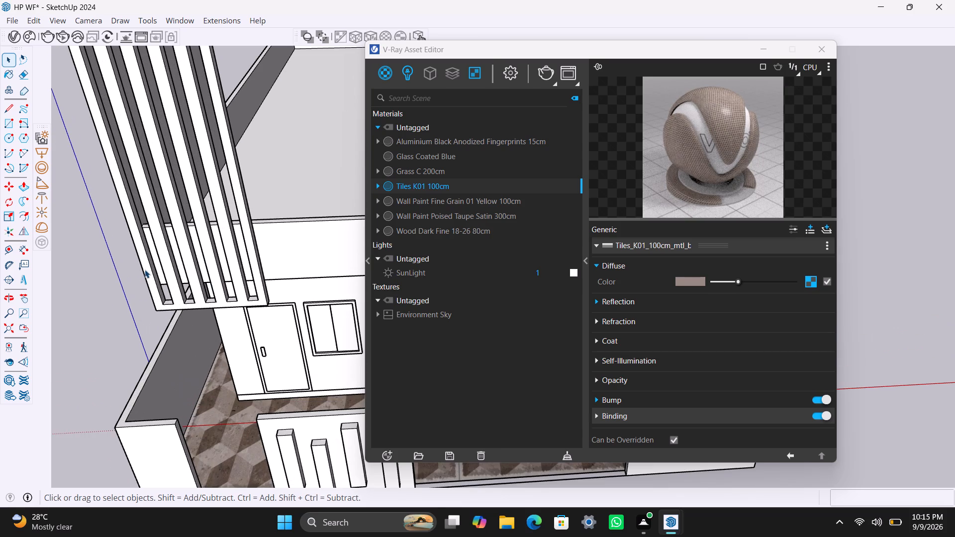
pyautogui.click(147, 261)
pyautogui.scroll(-4, 153, 278)
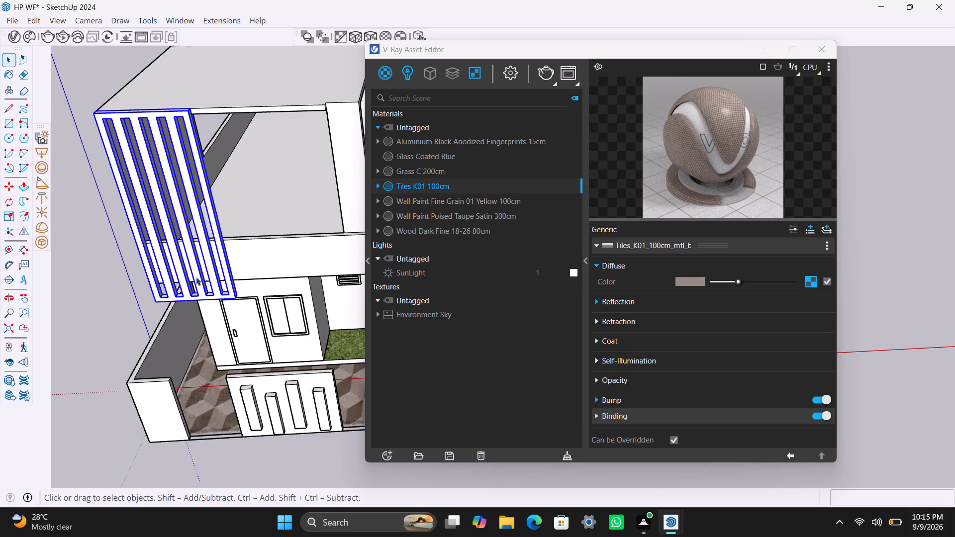
pyautogui.click(436, 233)
pyautogui.rightClick(436, 232)
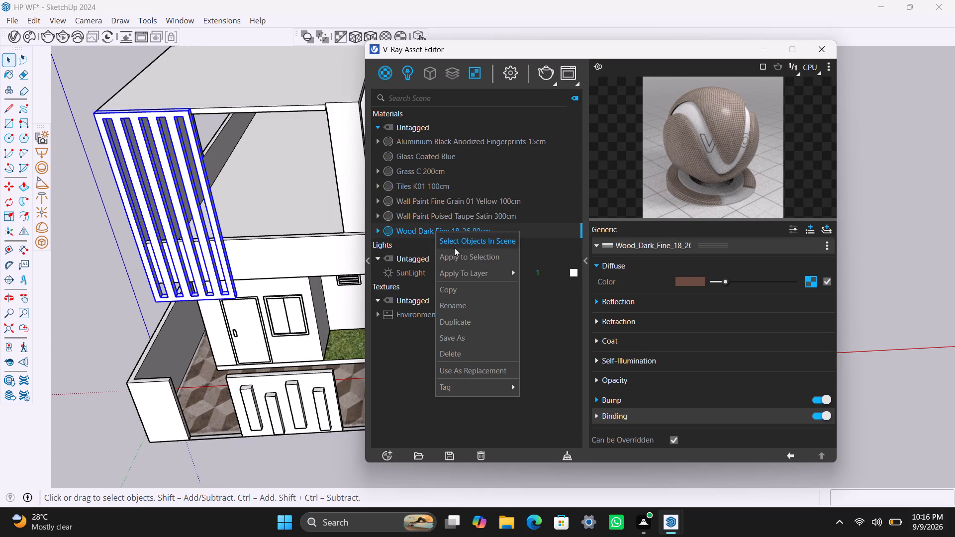
pyautogui.click(463, 264)
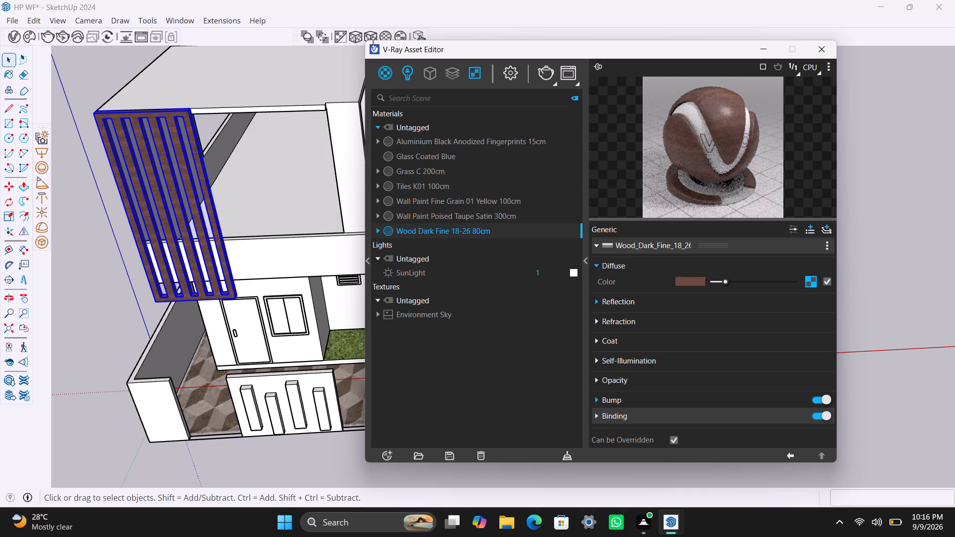
pyautogui.click(370, 34)
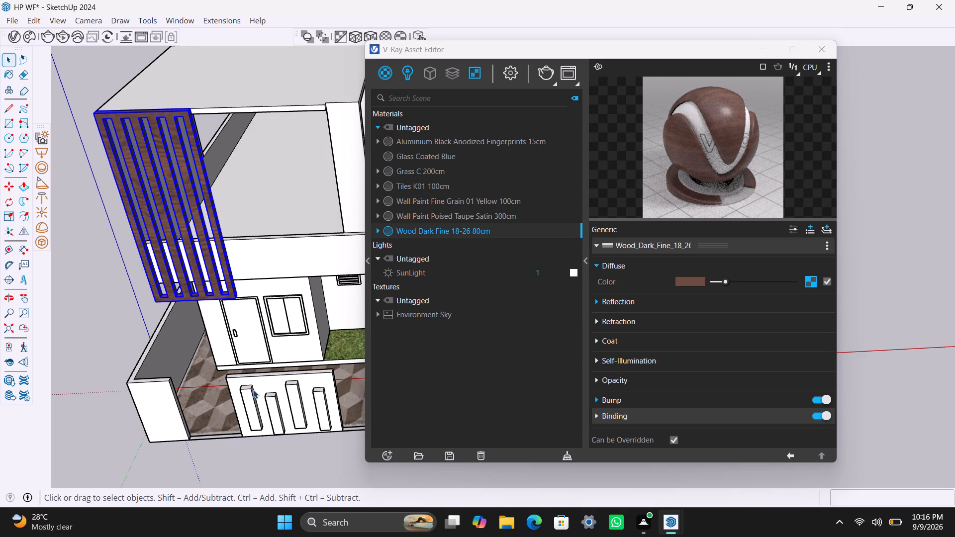
# Apply Wood Dark Fine 18-26 80cm to the front face of the raised vertical strip nearest the gate opening on the slotted fence panel.
pyautogui.click(252, 395)
pyautogui.tripleClick(251, 397)
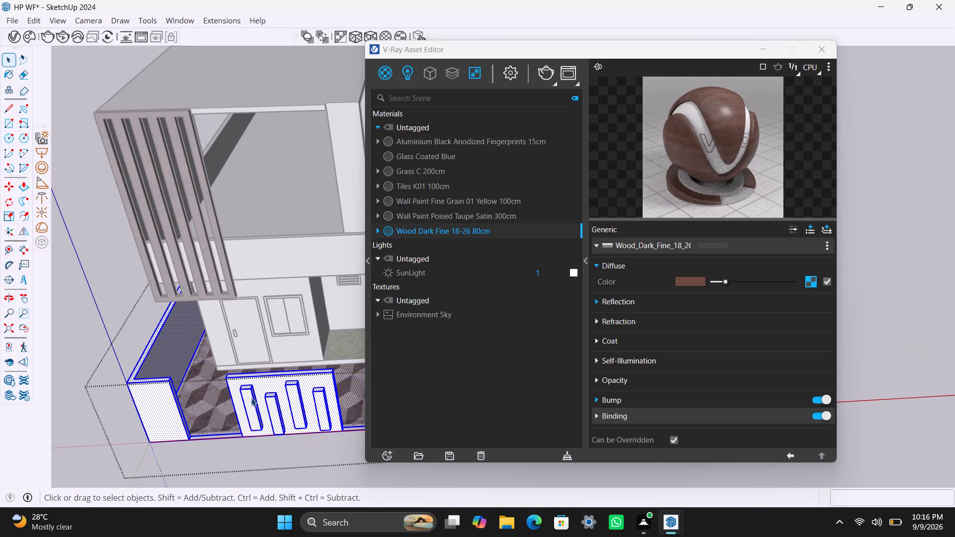
pyautogui.tripleClick(251, 398)
pyautogui.doubleClick(251, 395)
pyautogui.scroll(2, 251, 391)
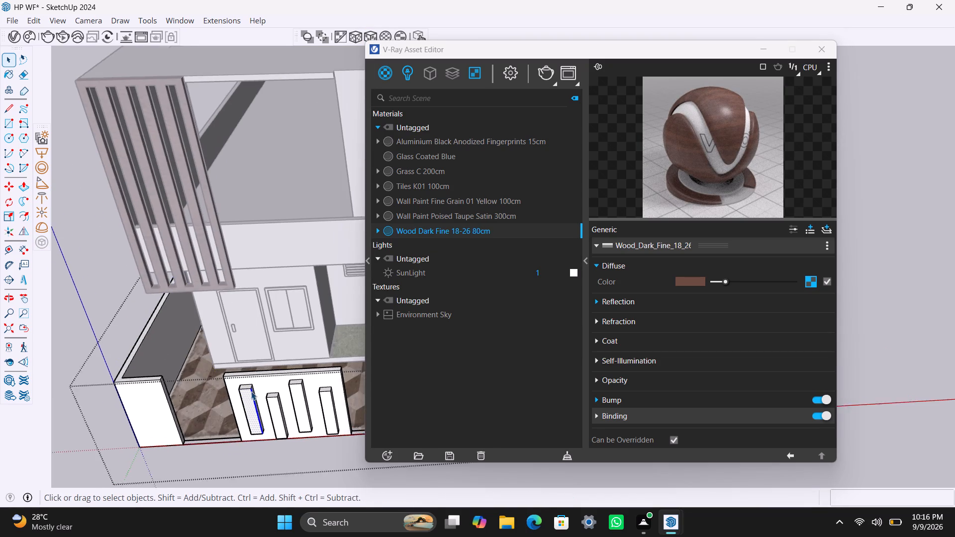
pyautogui.scroll(5, 251, 391)
pyautogui.doubleClick(249, 392)
pyautogui.click(236, 380)
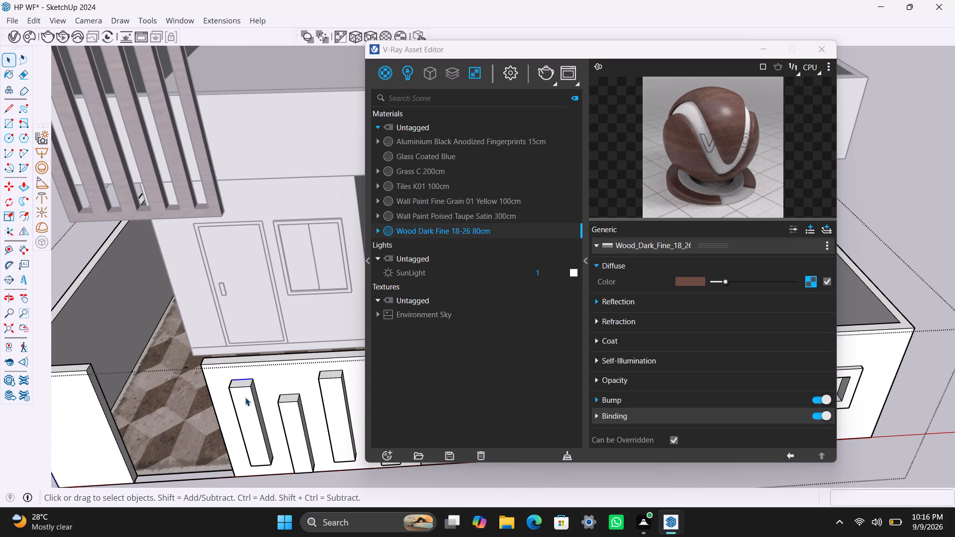
pyautogui.click(247, 397)
pyautogui.rightClick(481, 231)
pyautogui.click(500, 258)
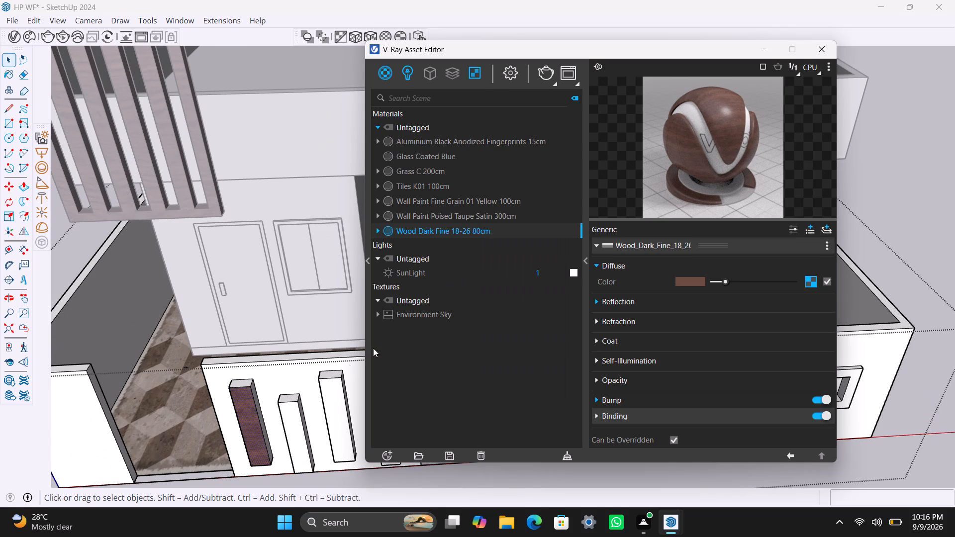
# Apply Wood Dark Fine 18-26 80cm to the top face of the fence strip nearest the gate opening.
pyautogui.scroll(5, 235, 380)
pyautogui.click(242, 386)
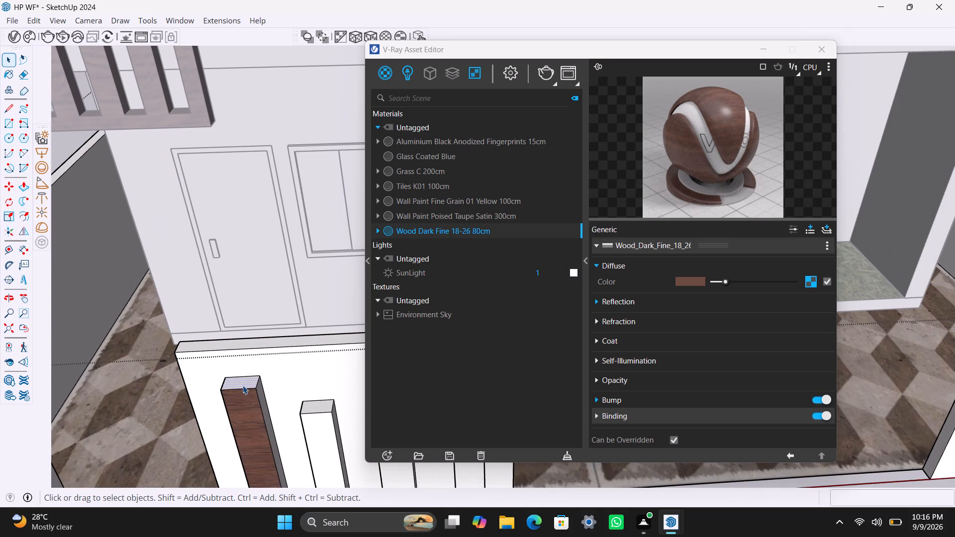
pyautogui.rightClick(427, 226)
pyautogui.click(464, 257)
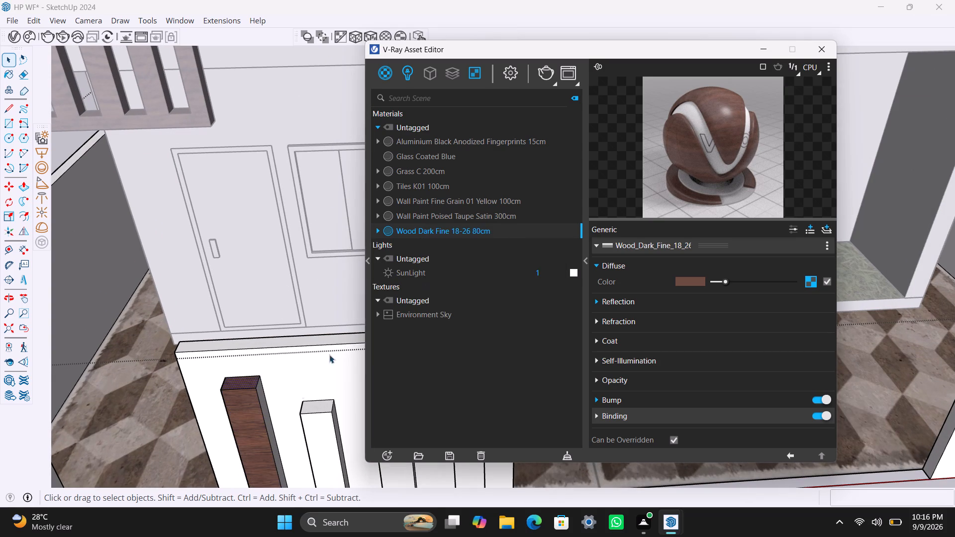
# Fit a cubic texture projection to the bounding box on the front and top faces of the fence strip nearest the gate.
pyautogui.click(255, 420)
pyautogui.click(378, 33)
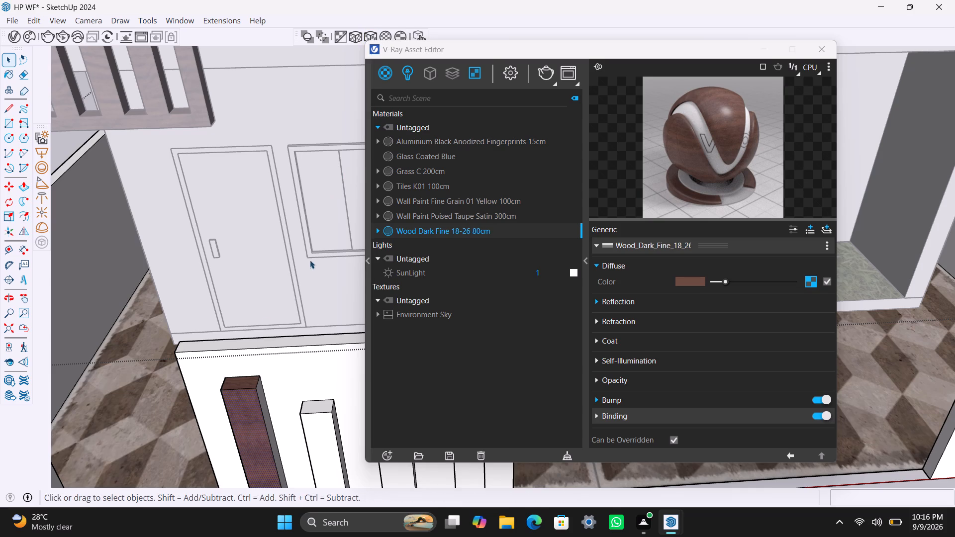
pyautogui.click(245, 380)
pyautogui.rightClick(371, 36)
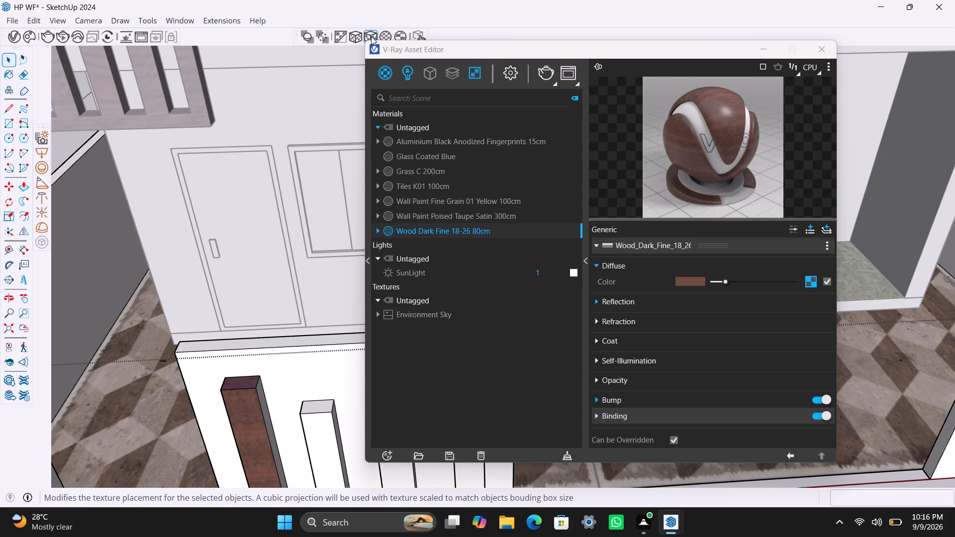
pyautogui.click(371, 31)
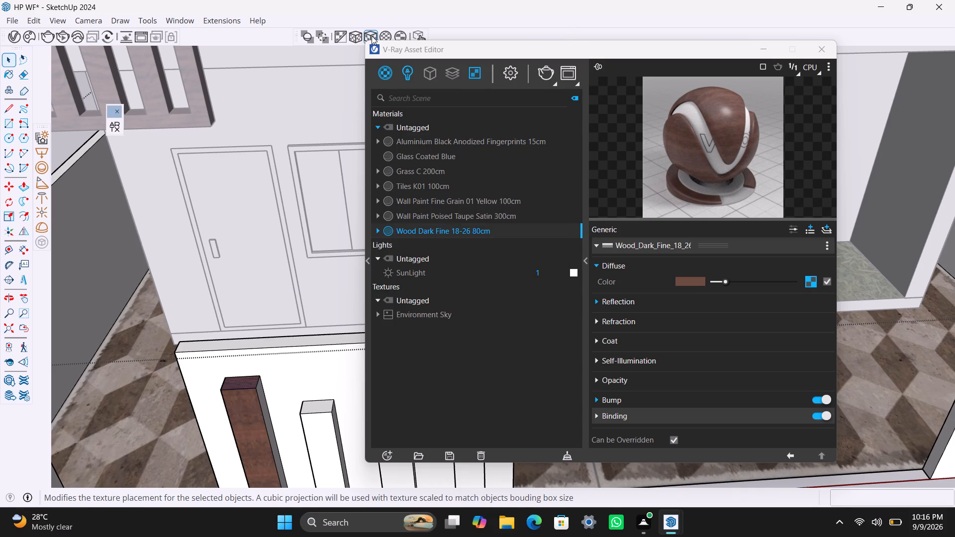
pyautogui.click(372, 36)
# Apply Wood Dark Fine 18-26 80cm with fitted cubic projection to the first fence strip's side face away from the gate opening.
pyautogui.scroll(3, 272, 411)
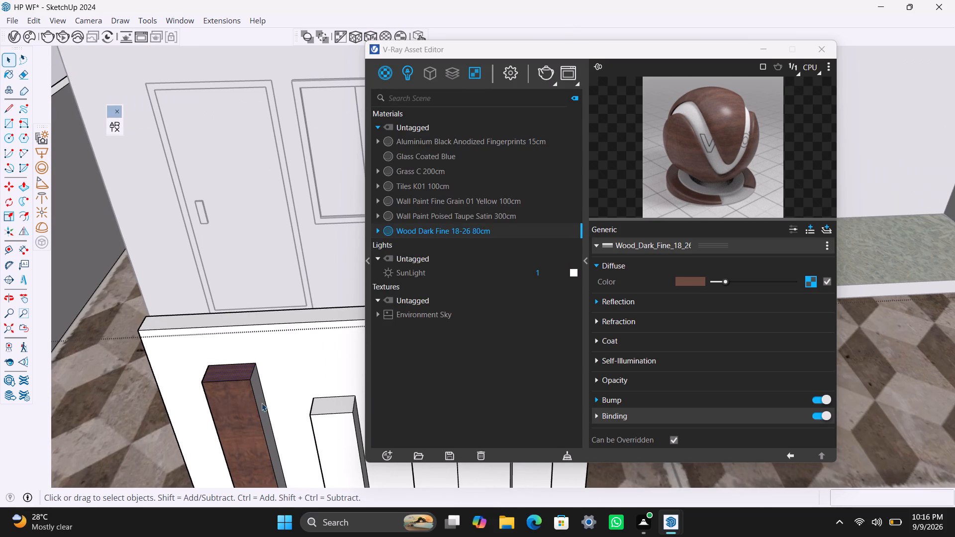
pyautogui.click(263, 400)
pyautogui.scroll(6, 268, 404)
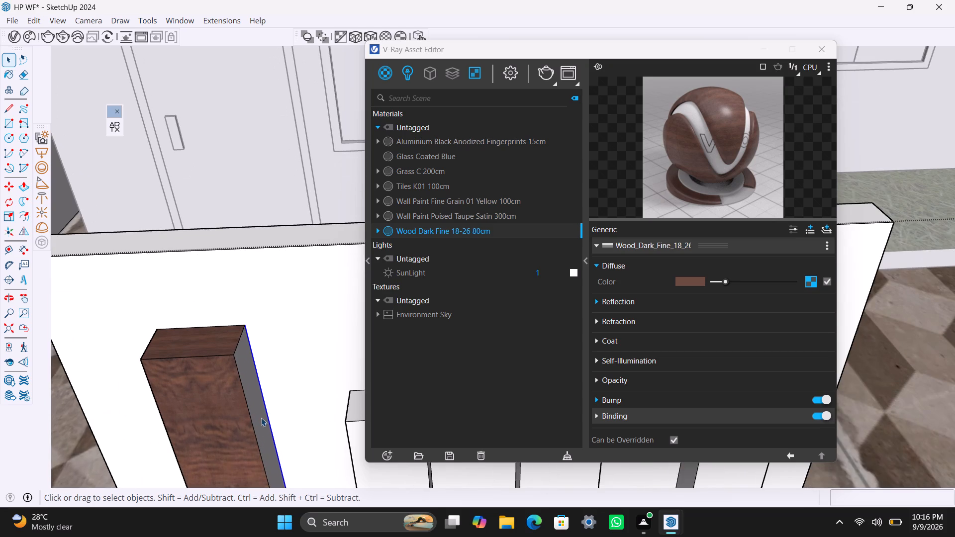
pyautogui.click(260, 418)
pyautogui.rightClick(428, 236)
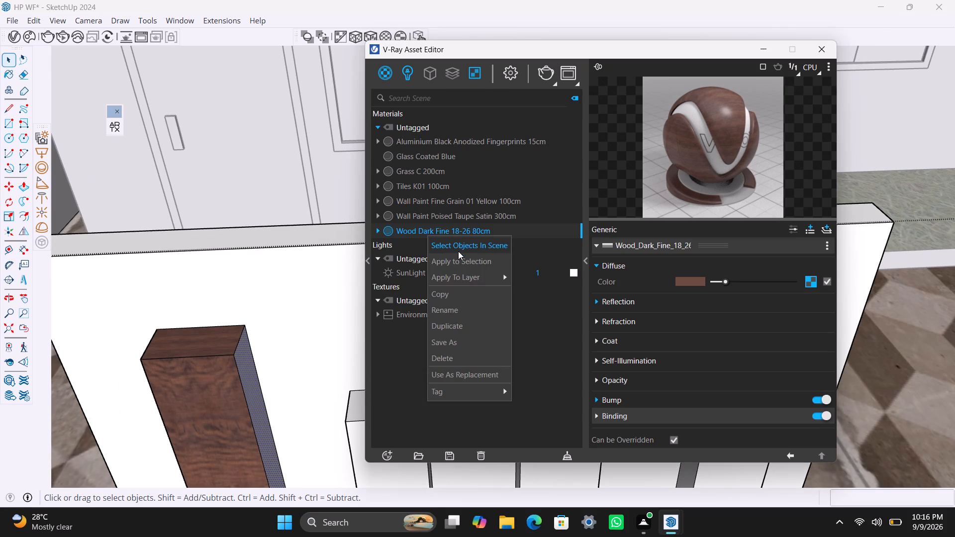
pyautogui.click(458, 258)
pyautogui.click(374, 33)
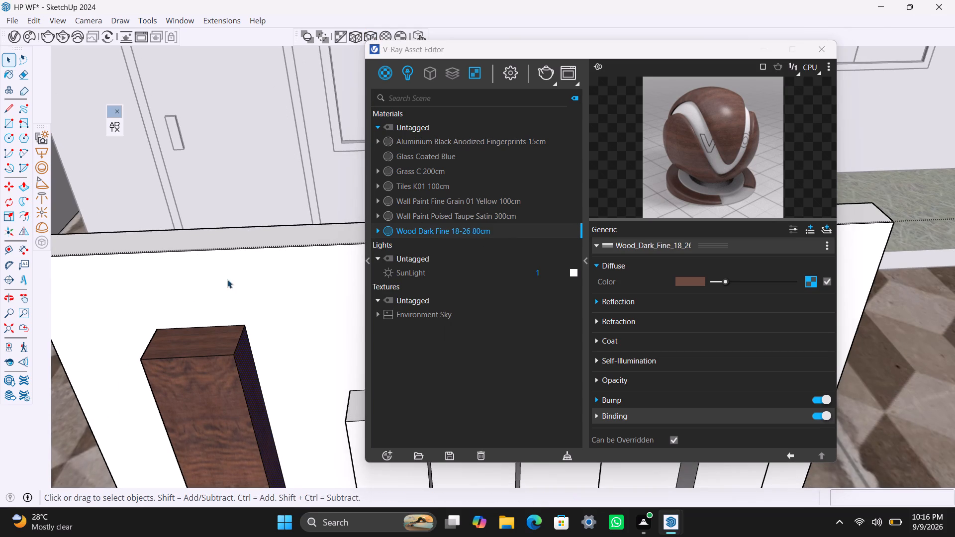
# Apply Wood Dark Fine 18-26 80cm with fitted cubic projection to the first fence strip's side face towards the gate opening.
pyautogui.scroll(-16, 222, 317)
pyautogui.moveTo(225, 382); pyautogui.dragTo(361, 291, button='middle')
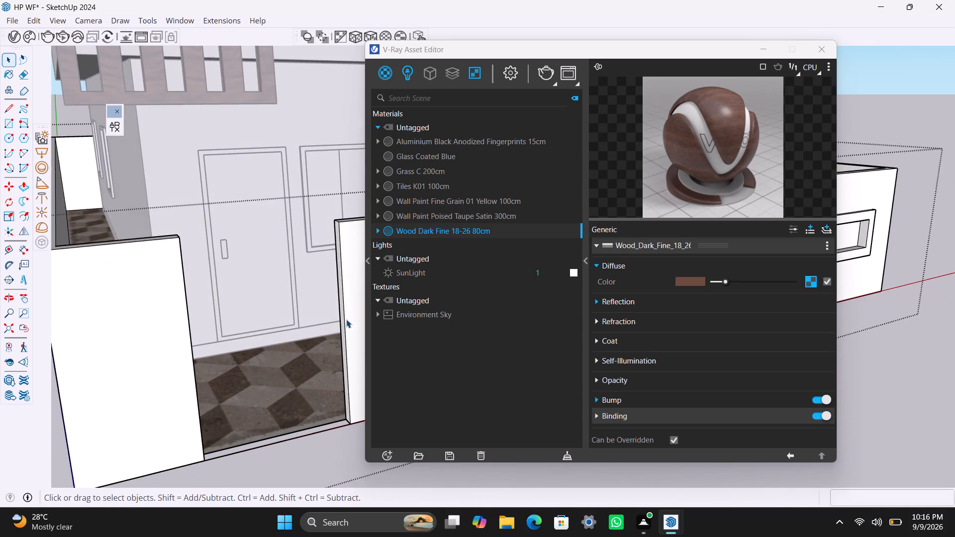
pyautogui.scroll(-4, 312, 309)
pyautogui.keyDown('shift'); pyautogui.moveTo(312, 309); pyautogui.dragTo(238, 336, button='middle'); pyautogui.keyUp('shift')
pyautogui.scroll(4, 283, 338)
pyautogui.moveTo(271, 382); pyautogui.dragTo(311, 375, button='middle')
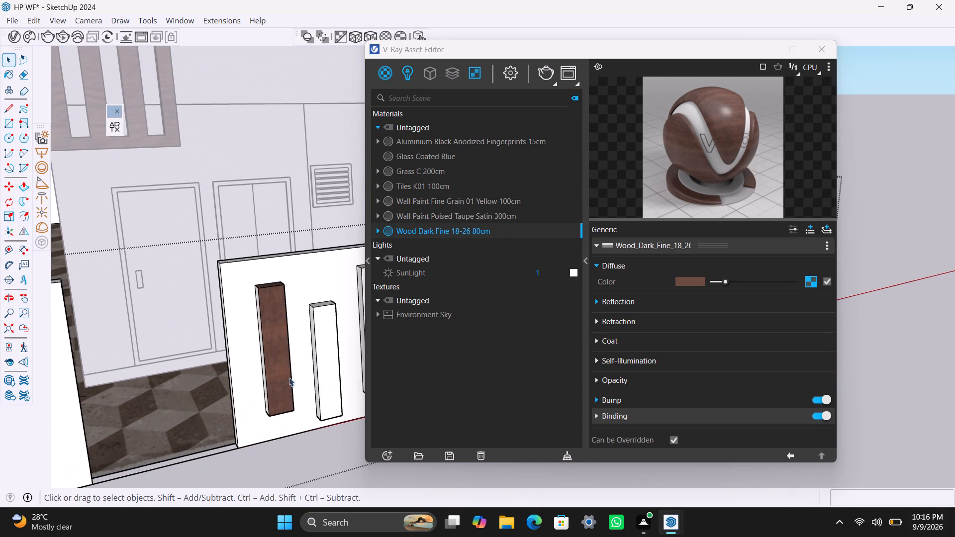
pyautogui.moveTo(278, 375); pyautogui.dragTo(332, 362, button='middle')
pyautogui.scroll(7, 331, 357)
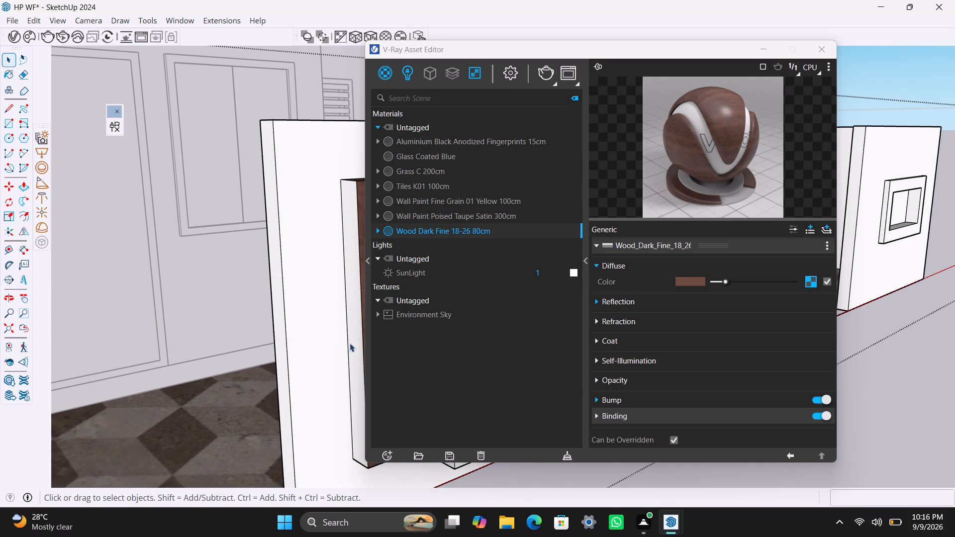
pyautogui.click(355, 331)
pyautogui.rightClick(425, 227)
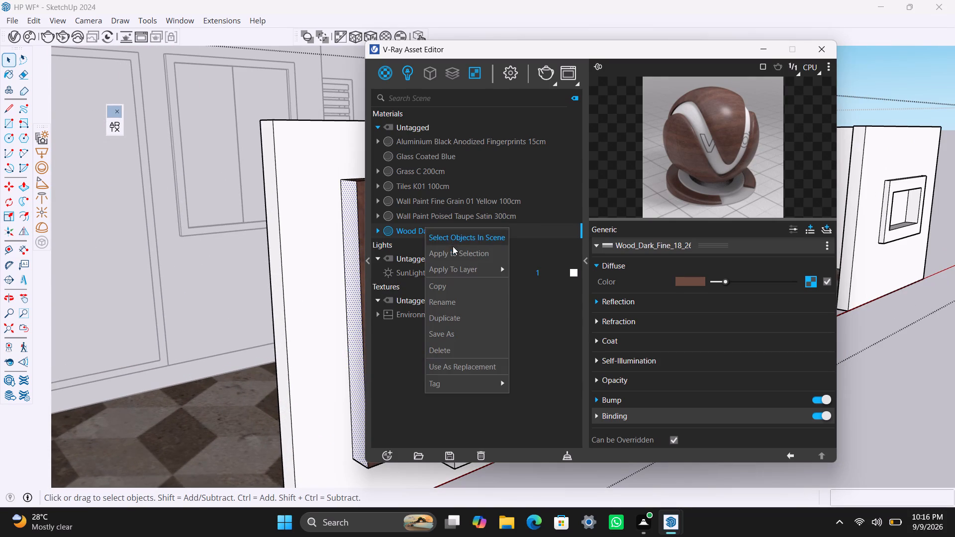
pyautogui.click(451, 250)
pyautogui.click(370, 33)
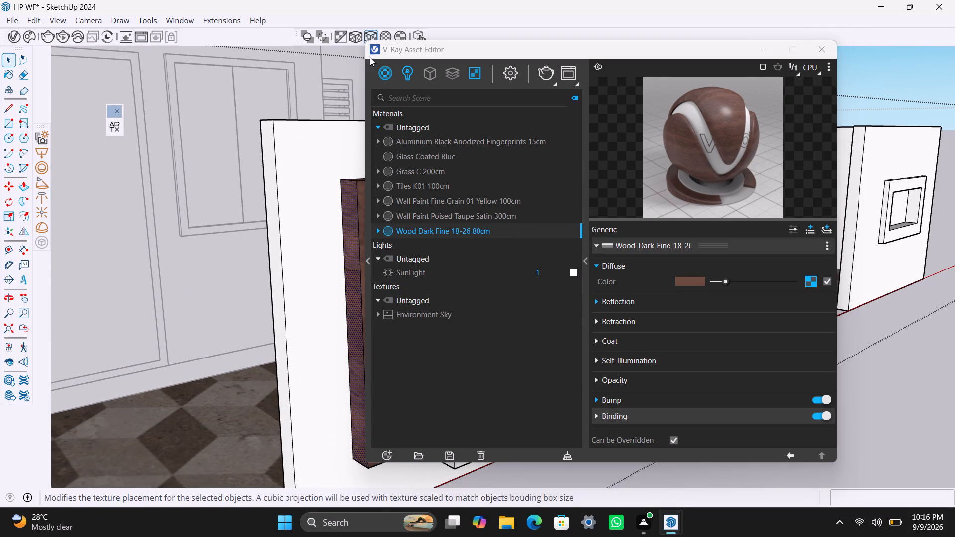
# Apply Wood Dark Fine 18-26 80cm with fitted cubic projection to the underside of the first fence strip.
pyautogui.scroll(-19, 334, 263)
pyautogui.moveTo(313, 329); pyautogui.dragTo(200, 346, button='middle')
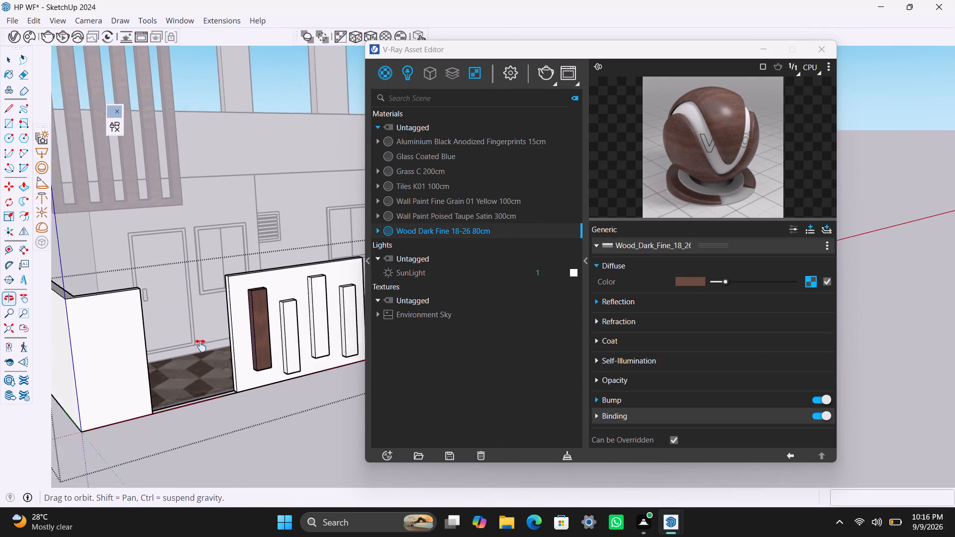
pyautogui.moveTo(200, 346); pyautogui.dragTo(191, 342, button='middle')
pyautogui.scroll(5, 226, 369)
pyautogui.moveTo(221, 366); pyautogui.dragTo(212, 271, button='middle')
pyautogui.scroll(3, 197, 219)
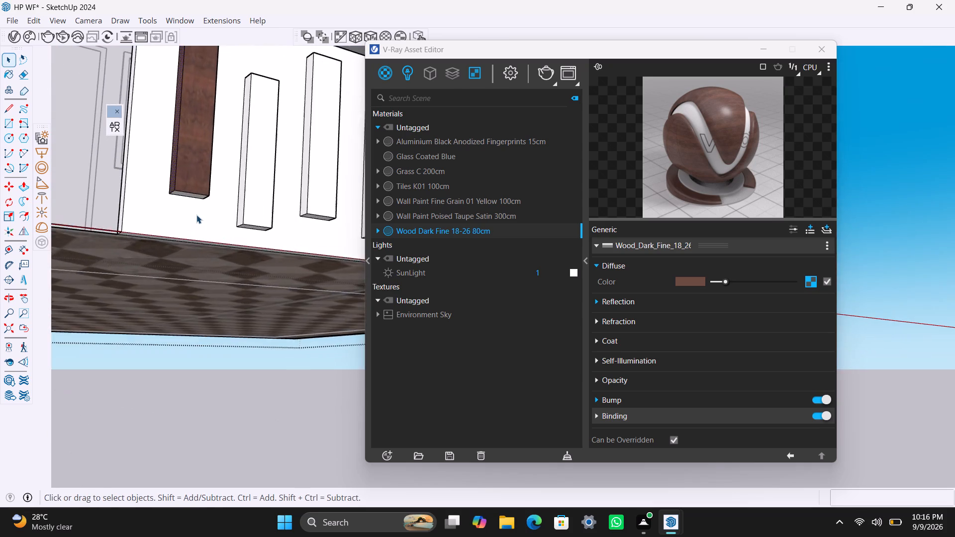
pyautogui.scroll(7, 196, 215)
pyautogui.click(192, 193)
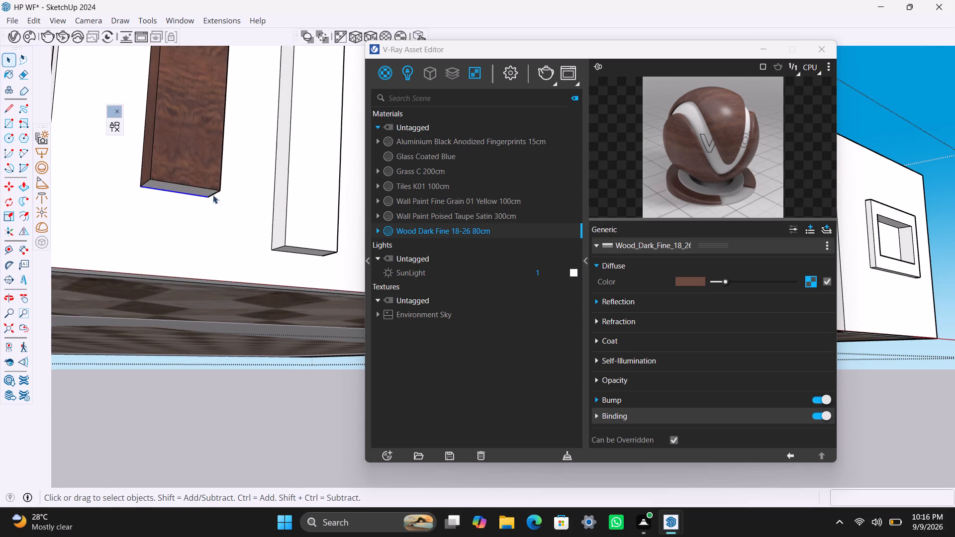
pyautogui.scroll(4, 183, 194)
pyautogui.click(183, 187)
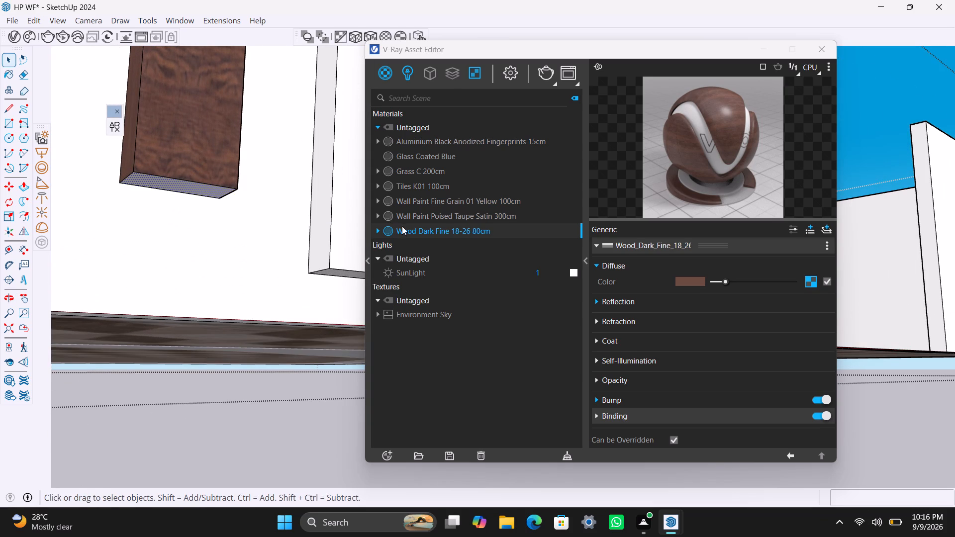
pyautogui.rightClick(404, 230)
pyautogui.click(451, 251)
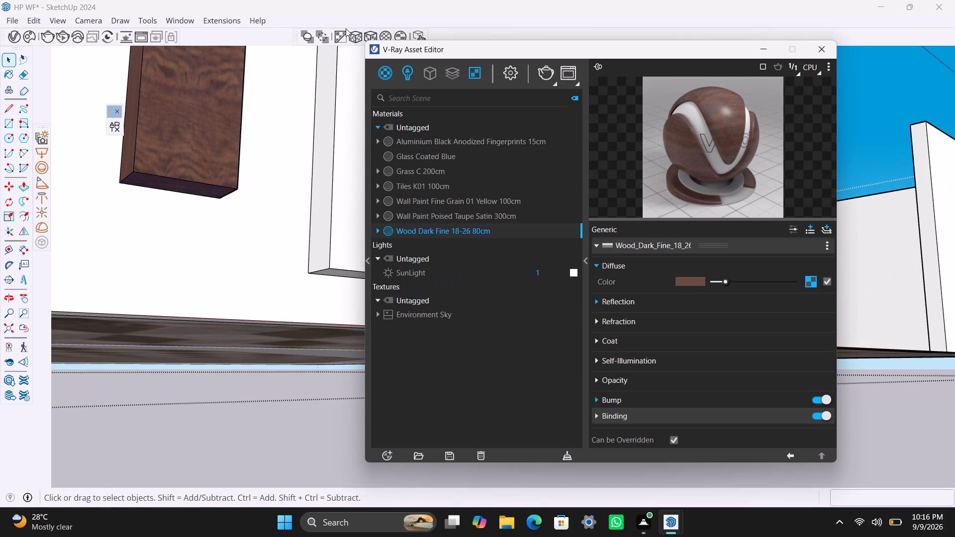
pyautogui.click(373, 37)
# Apply Wood Dark Fine 18-26 80cm with fitted cubic projection to the front face of the second, shorter fence strip.
pyautogui.scroll(-18, 280, 230)
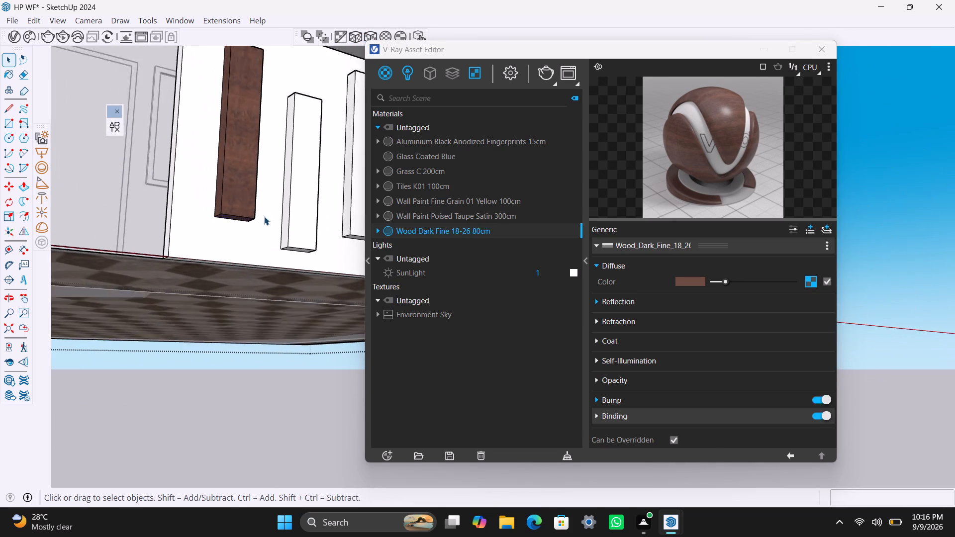
pyautogui.moveTo(296, 222); pyautogui.dragTo(278, 290, button='middle')
pyautogui.scroll(4, 276, 281)
pyautogui.click(278, 250)
pyautogui.click(279, 248)
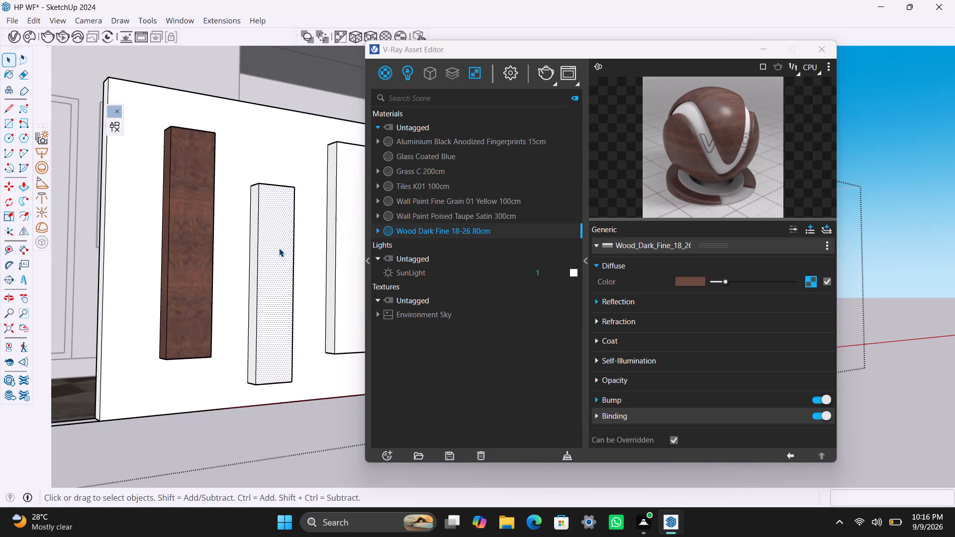
pyautogui.rightClick(410, 232)
pyautogui.click(435, 253)
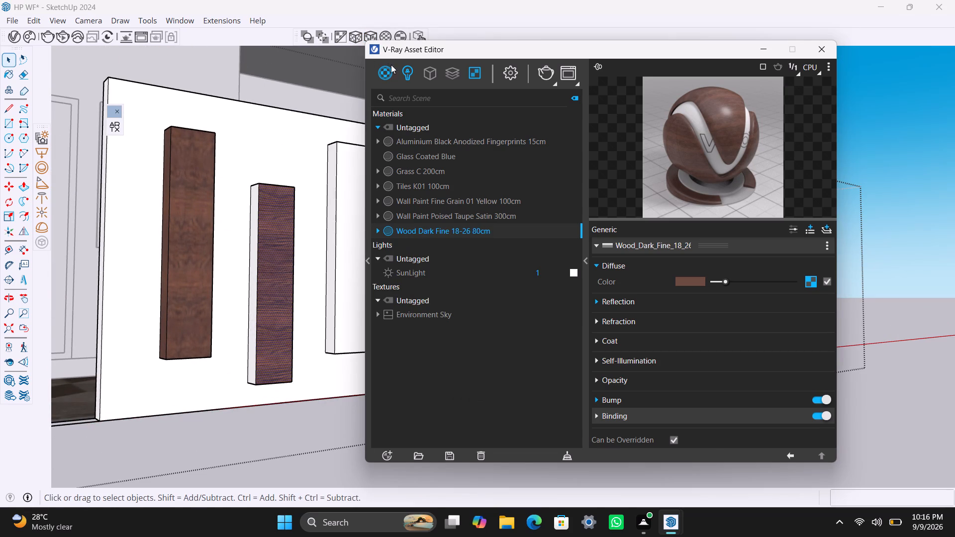
pyautogui.moveTo(367, 33); pyautogui.dragTo(367, 37)
# Apply Wood Dark Fine 18-26 80cm with fitted cubic projection to the second fence strip's side face towards the gate opening.
pyautogui.scroll(8, 252, 246)
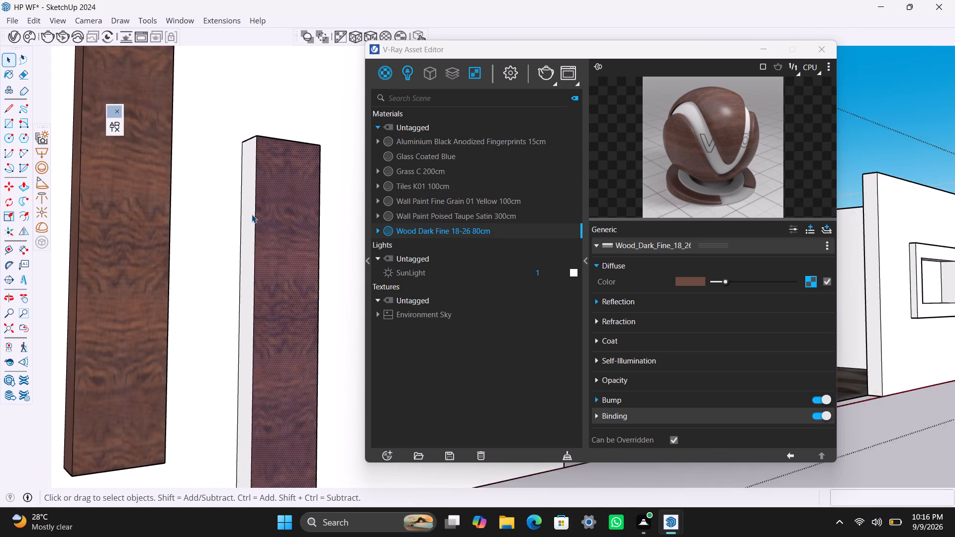
pyautogui.scroll(2, 252, 214)
pyautogui.click(252, 202)
pyautogui.rightClick(444, 230)
pyautogui.click(472, 251)
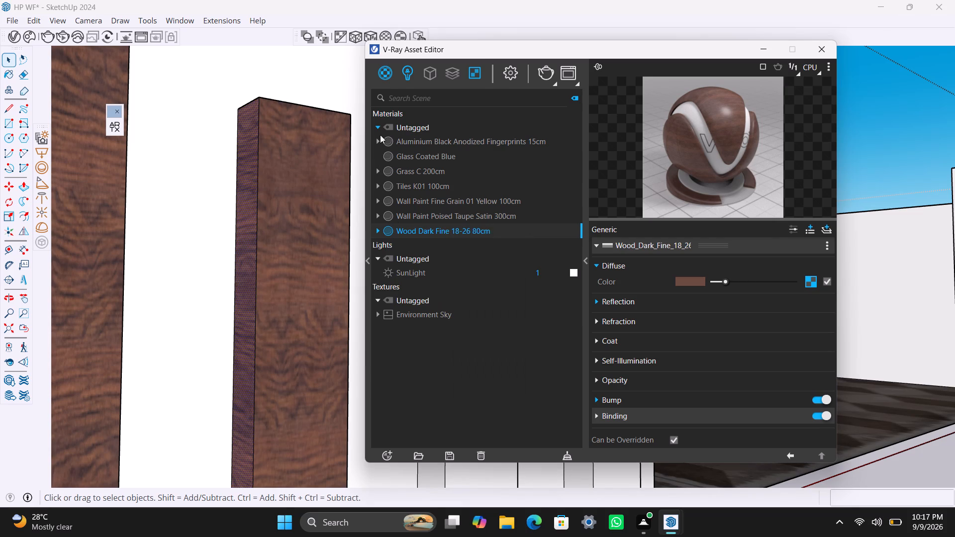
pyautogui.click(369, 32)
# Apply Wood Dark Fine 18-26 80cm with fitted cubic projection to the second fence strip's side face away from the gate opening.
pyautogui.scroll(-10, 292, 231)
pyautogui.moveTo(313, 293); pyautogui.dragTo(0, 335, button='middle')
pyautogui.scroll(4, 230, 316)
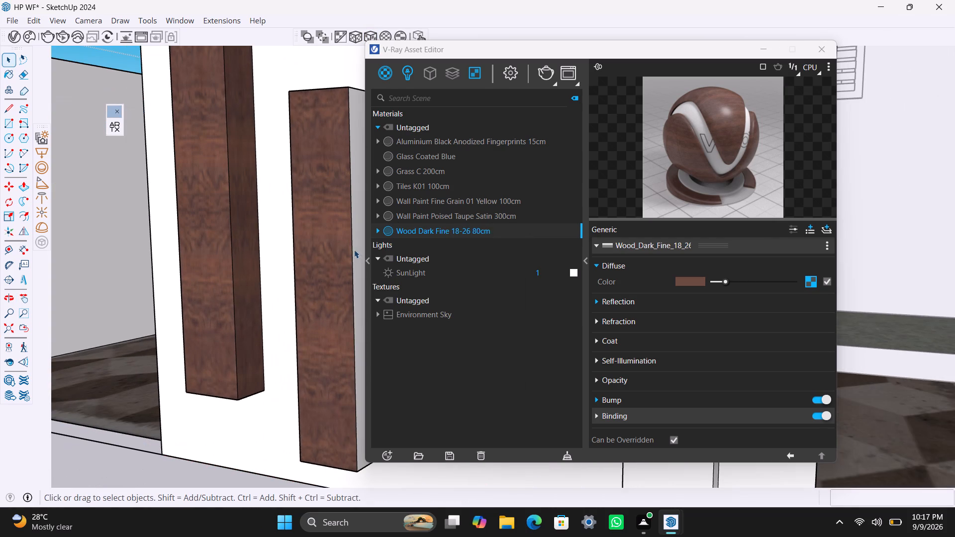
pyautogui.scroll(-4, 346, 260)
pyautogui.keyDown('shift'); pyautogui.moveTo(329, 283); pyautogui.dragTo(244, 304, button='middle'); pyautogui.keyUp('shift')
pyautogui.scroll(3, 271, 292)
pyautogui.click(274, 286)
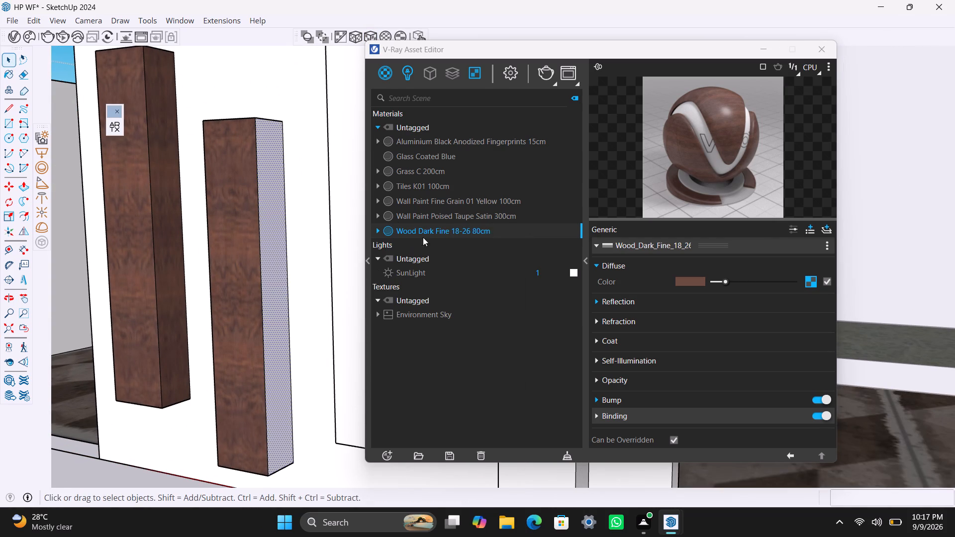
pyautogui.rightClick(435, 228)
pyautogui.click(454, 253)
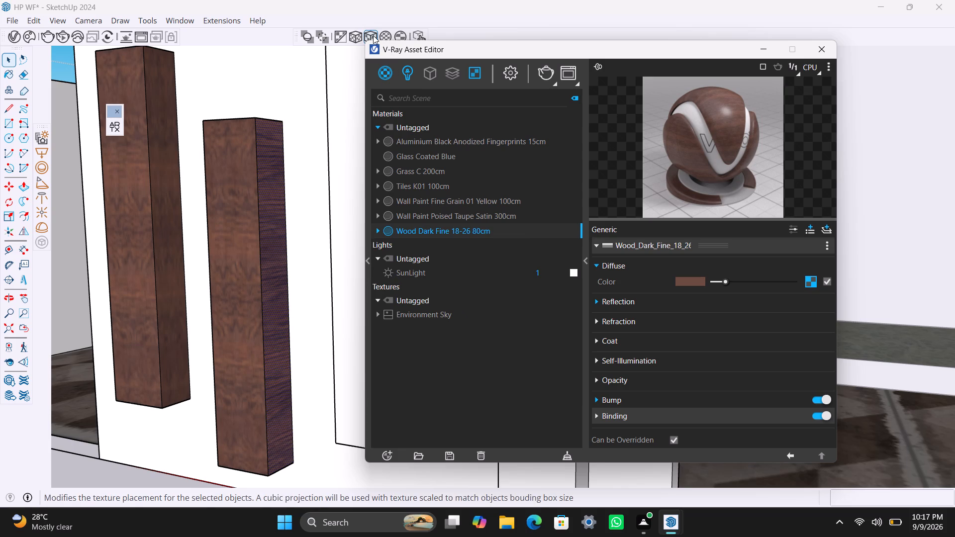
pyautogui.click(373, 35)
# Apply Wood Dark Fine 18-26 80cm with fitted cubic projection to the top face of the second fence strip.
pyautogui.scroll(-4, 246, 202)
pyautogui.moveTo(246, 226); pyautogui.dragTo(230, 343, button='middle')
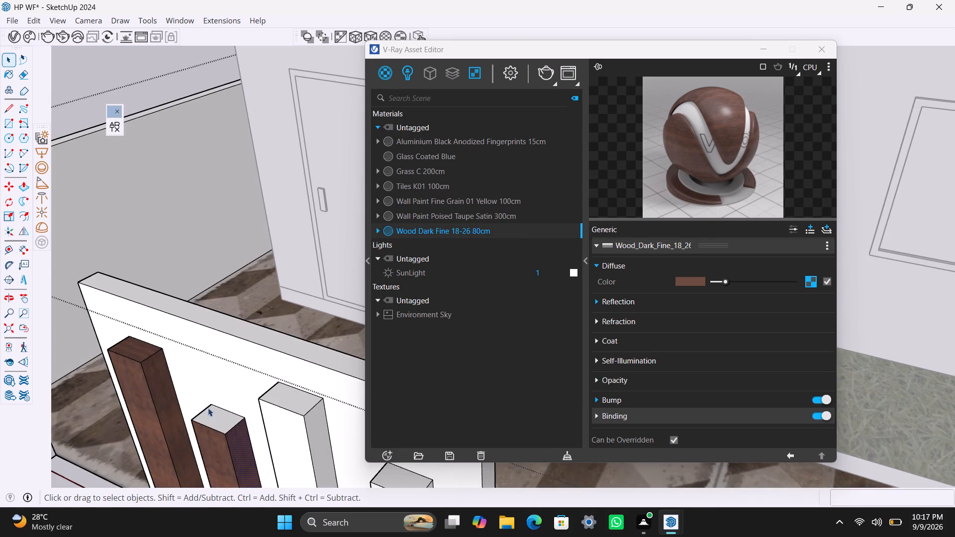
pyautogui.scroll(2, 219, 424)
pyautogui.click(229, 422)
pyautogui.rightClick(434, 233)
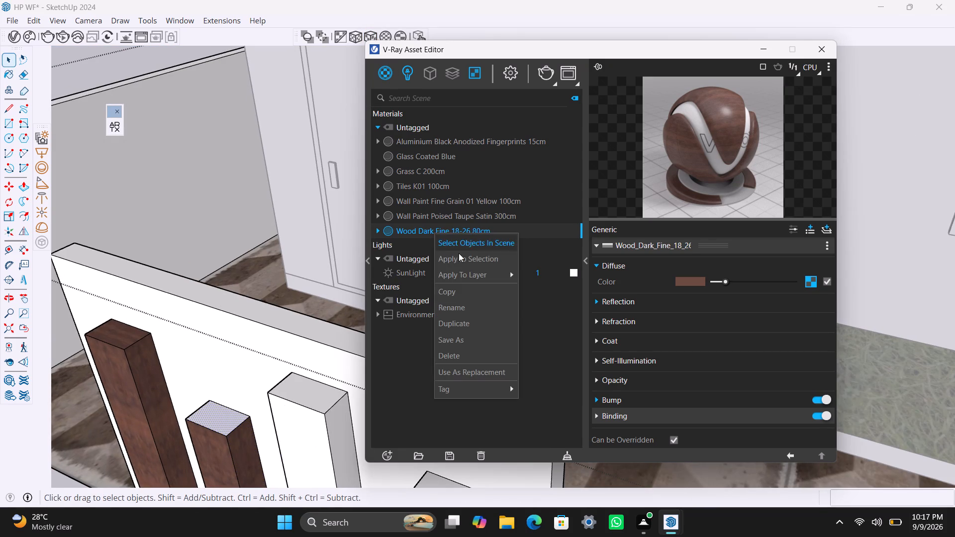
pyautogui.click(460, 258)
pyautogui.click(368, 32)
# Apply Wood Dark Fine 18-26 80cm with fitted cubic projection to the underside of the second fence strip.
pyautogui.scroll(1, 294, 273)
pyautogui.scroll(-7, 285, 307)
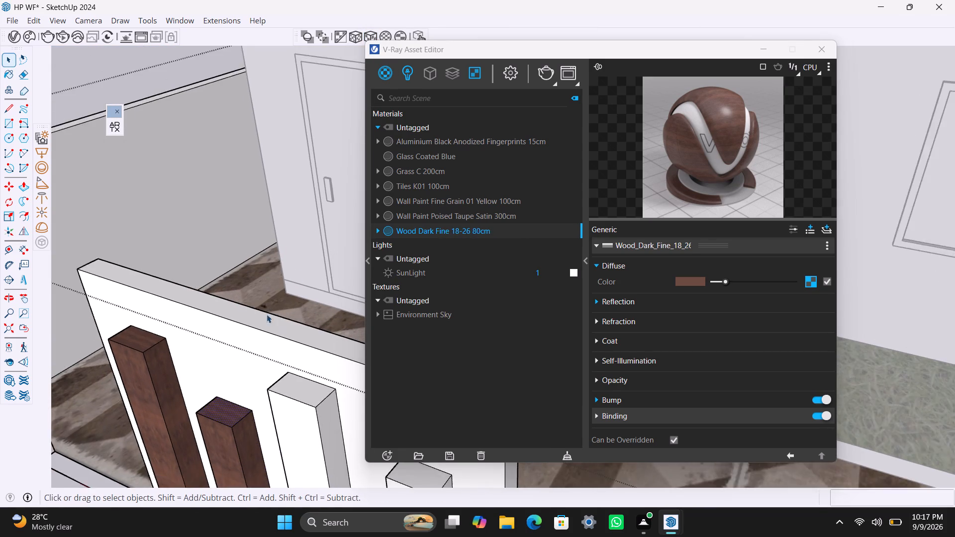
pyautogui.scroll(-11, 267, 314)
pyautogui.moveTo(268, 383); pyautogui.dragTo(276, 232, button='middle')
pyautogui.scroll(3, 276, 251)
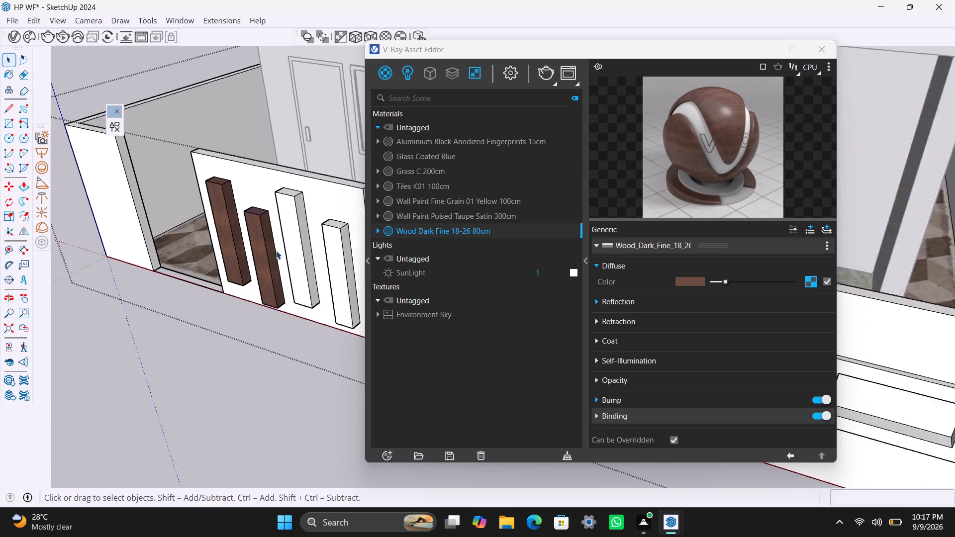
pyautogui.scroll(2, 276, 251)
pyautogui.moveTo(279, 318); pyautogui.dragTo(300, 132, button='middle')
pyautogui.scroll(7, 297, 99)
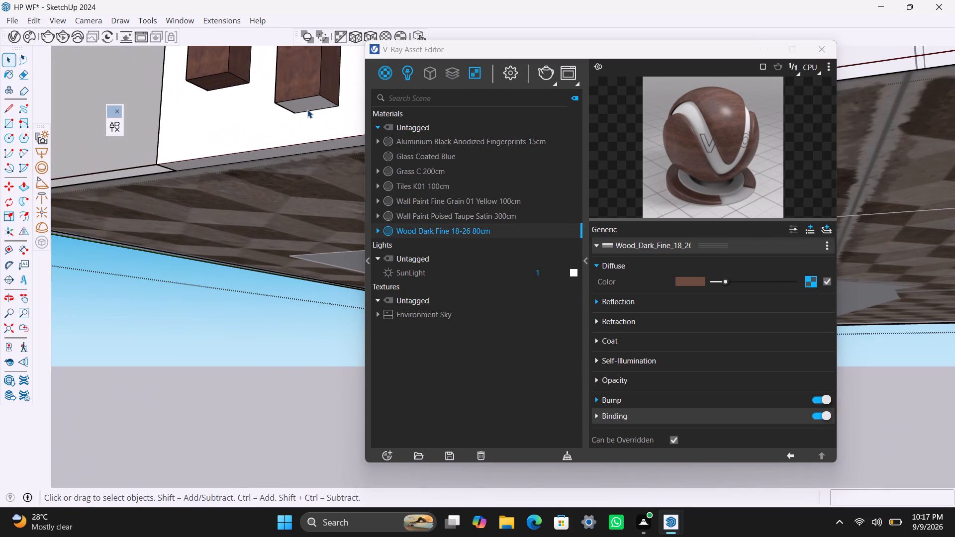
pyautogui.click(311, 109)
pyautogui.scroll(8, 326, 111)
pyautogui.click(300, 100)
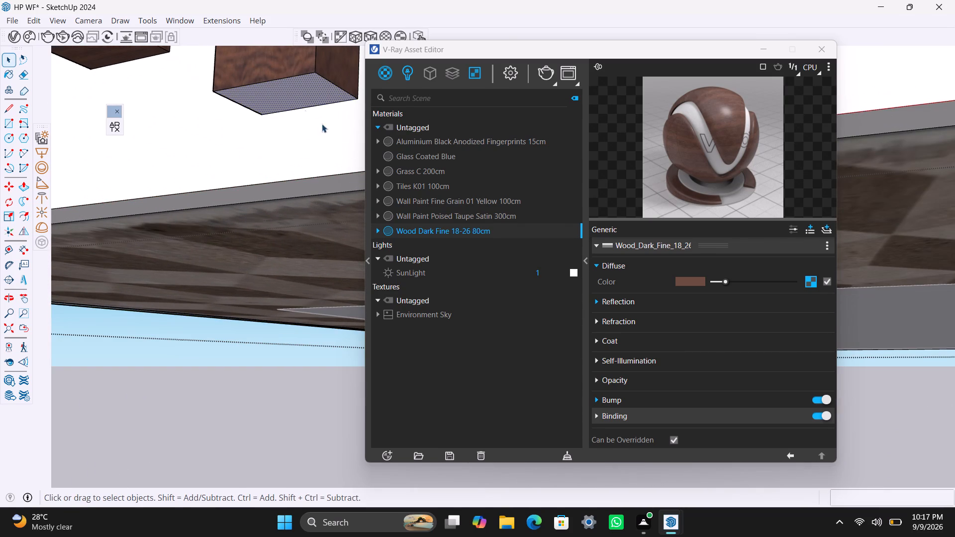
pyautogui.rightClick(427, 228)
pyautogui.click(451, 255)
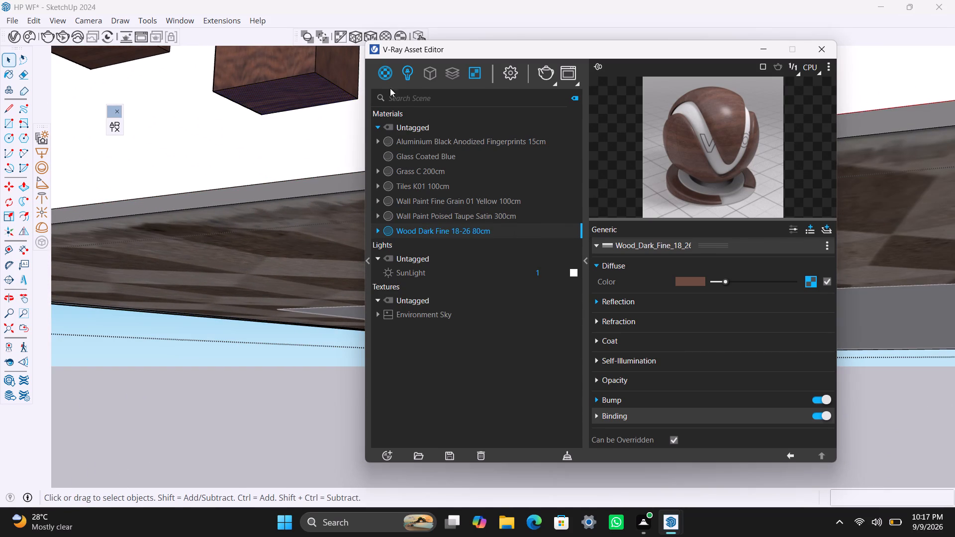
pyautogui.click(371, 31)
pyautogui.scroll(-5, 284, 198)
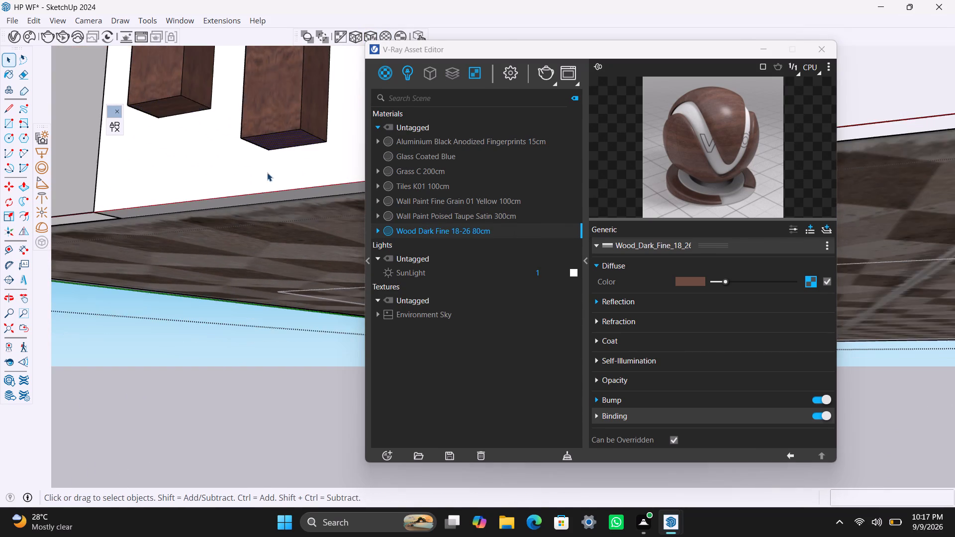
# Apply Wood Dark Fine 18-26 80cm with fitted cubic projection to the front face of the third fence strip.
pyautogui.scroll(-20, 267, 173)
pyautogui.scroll(-7, 267, 173)
pyautogui.moveTo(275, 178); pyautogui.dragTo(238, 281, button='middle')
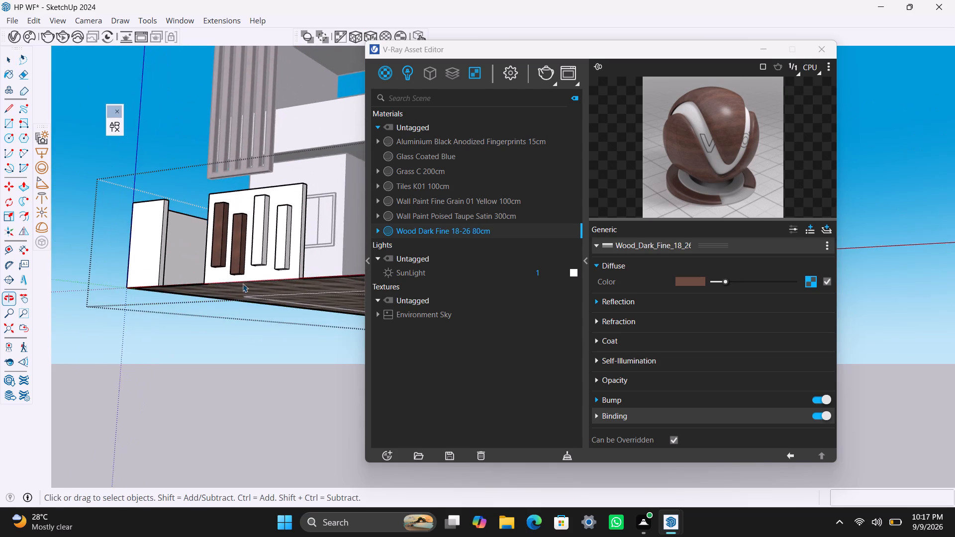
pyautogui.scroll(8, 275, 281)
pyautogui.click(252, 231)
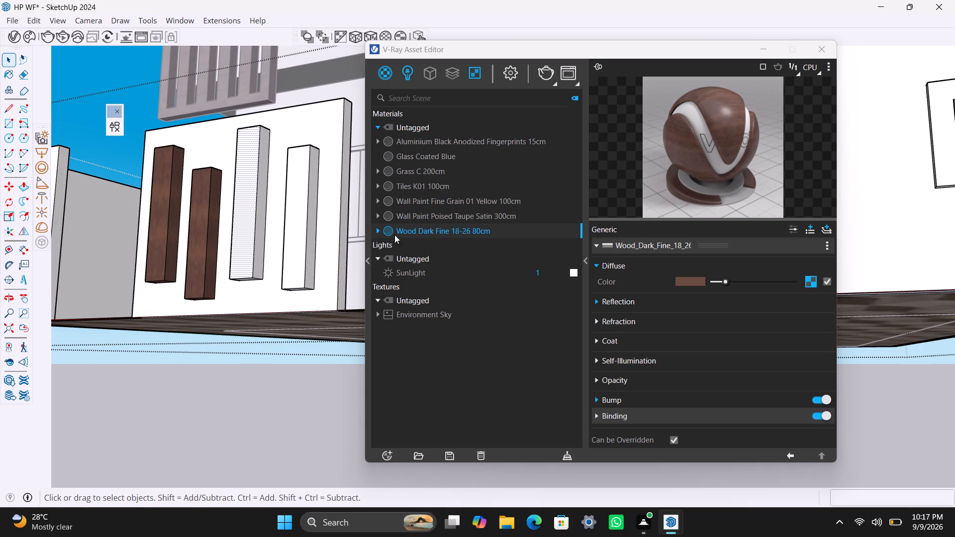
pyautogui.rightClick(430, 227)
pyautogui.click(479, 255)
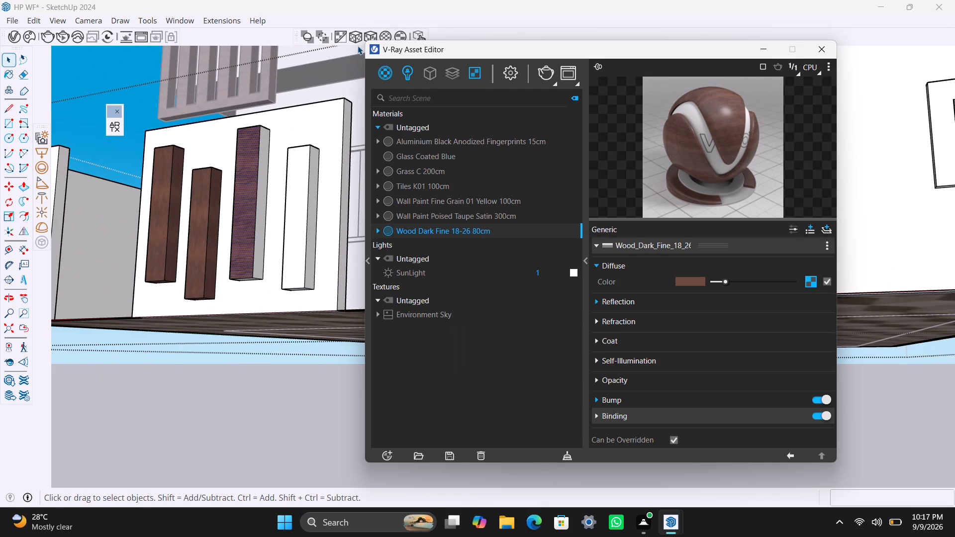
pyautogui.click(375, 36)
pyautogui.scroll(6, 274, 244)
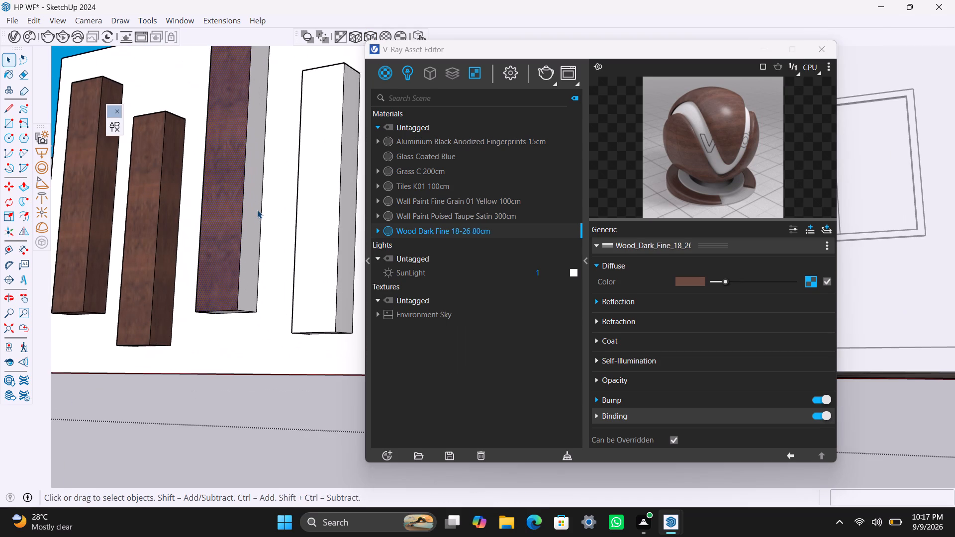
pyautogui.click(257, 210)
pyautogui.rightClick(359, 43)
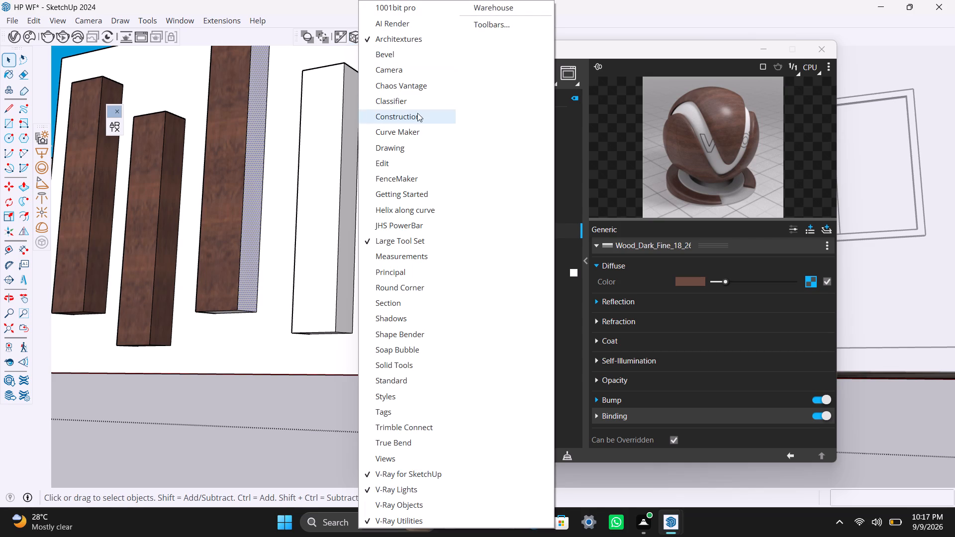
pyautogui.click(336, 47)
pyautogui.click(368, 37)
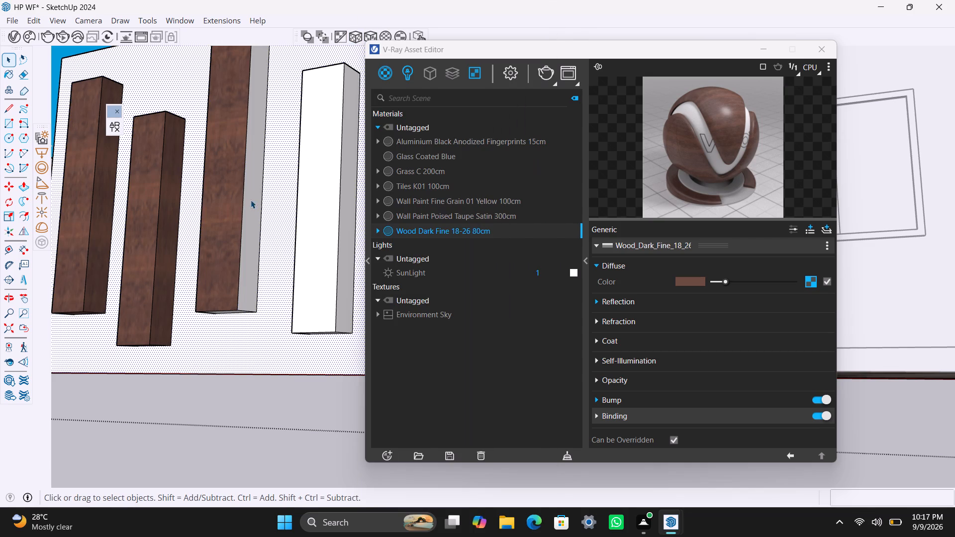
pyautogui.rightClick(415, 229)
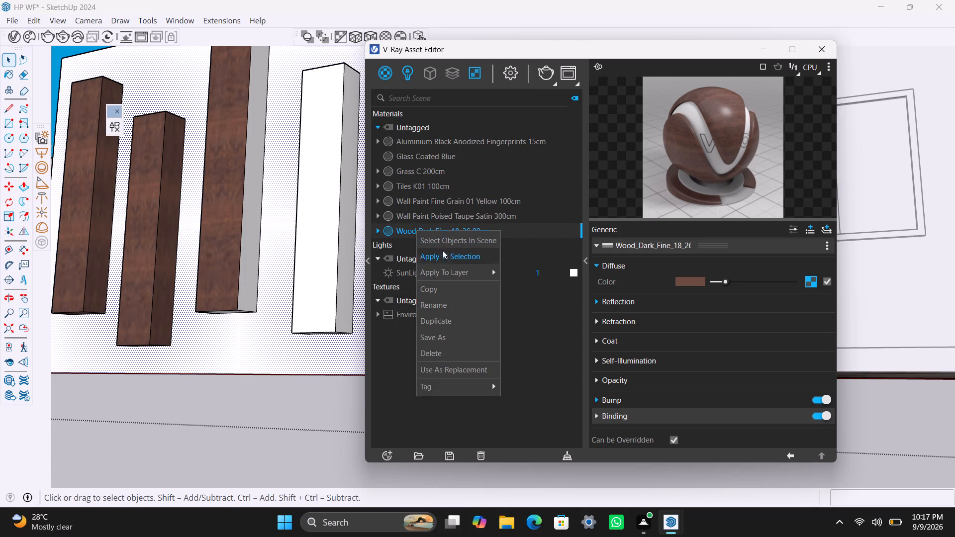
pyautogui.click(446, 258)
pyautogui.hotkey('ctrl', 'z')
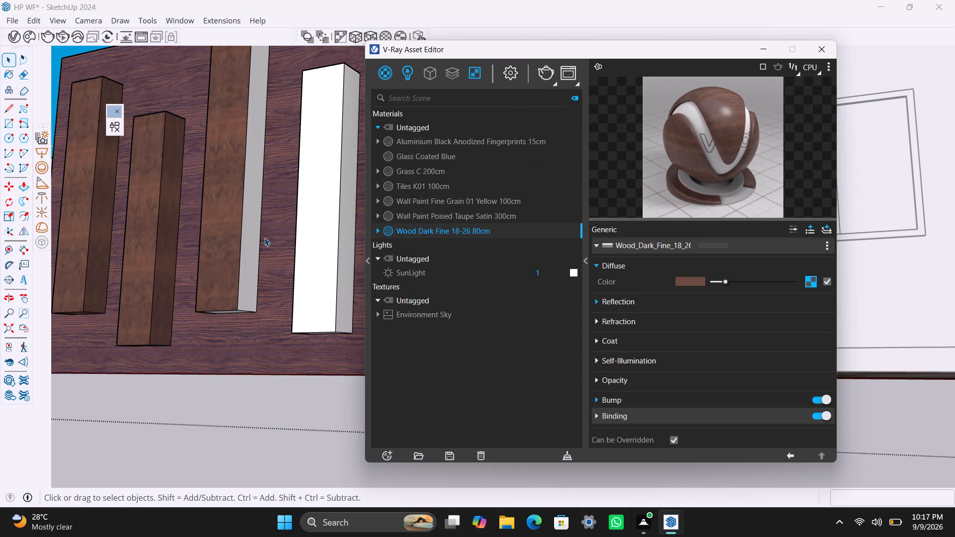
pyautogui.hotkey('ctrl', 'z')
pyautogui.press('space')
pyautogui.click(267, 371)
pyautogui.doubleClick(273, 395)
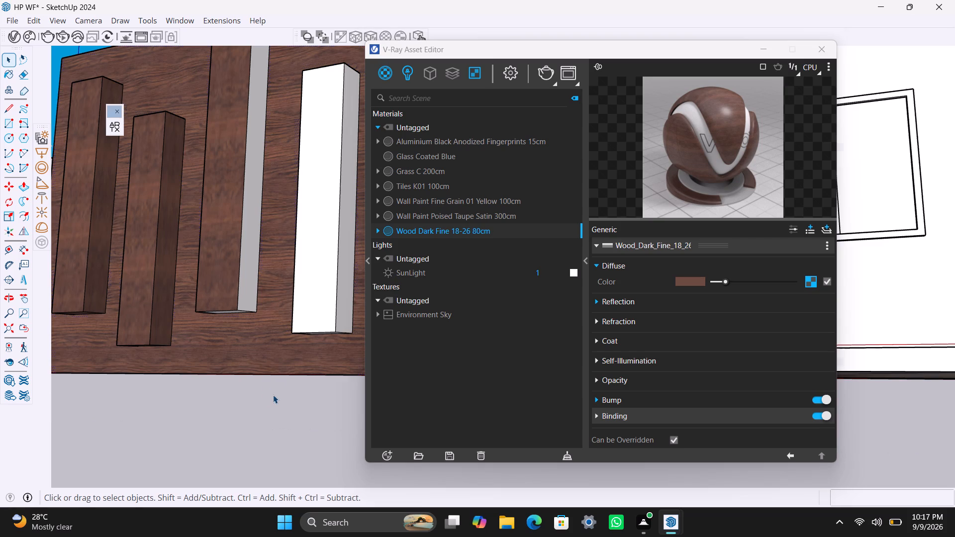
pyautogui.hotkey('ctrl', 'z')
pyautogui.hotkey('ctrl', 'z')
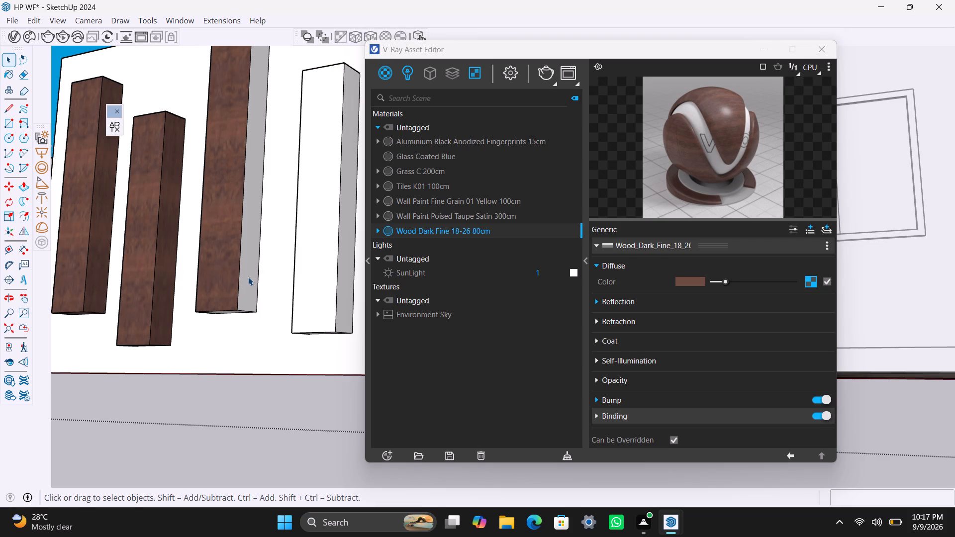
# Apply Wood Dark Fine 18-26 80cm with fitted cubic projection to the third fence strip's side face towards the fourth strip.
pyautogui.scroll(3, 247, 276)
pyautogui.click(247, 276)
pyautogui.rightClick(491, 236)
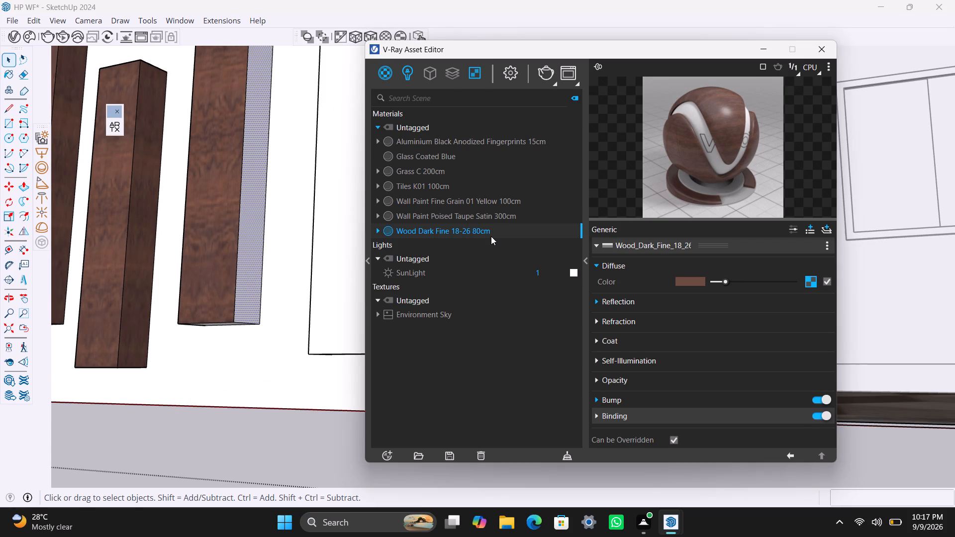
pyautogui.click(511, 256)
pyautogui.click(369, 38)
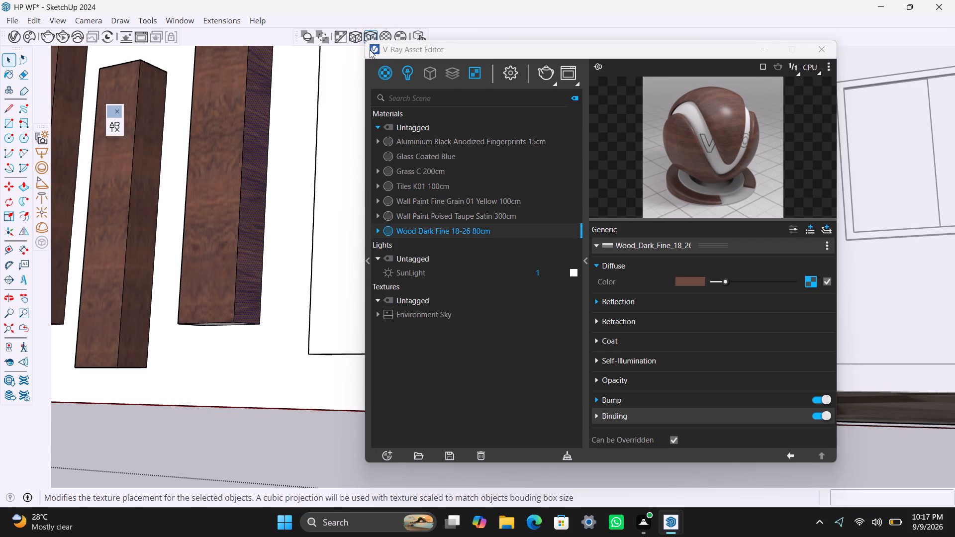
# Apply Wood Dark Fine 18-26 80cm with fitted cubic projection to the underside of the third fence strip.
pyautogui.scroll(7, 232, 321)
pyautogui.click(222, 317)
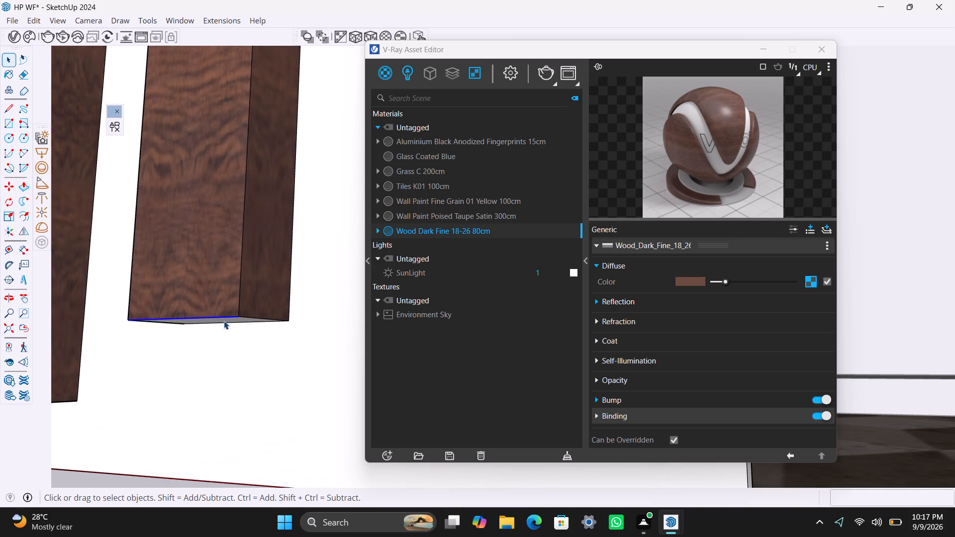
pyautogui.scroll(6, 224, 323)
pyautogui.click(226, 319)
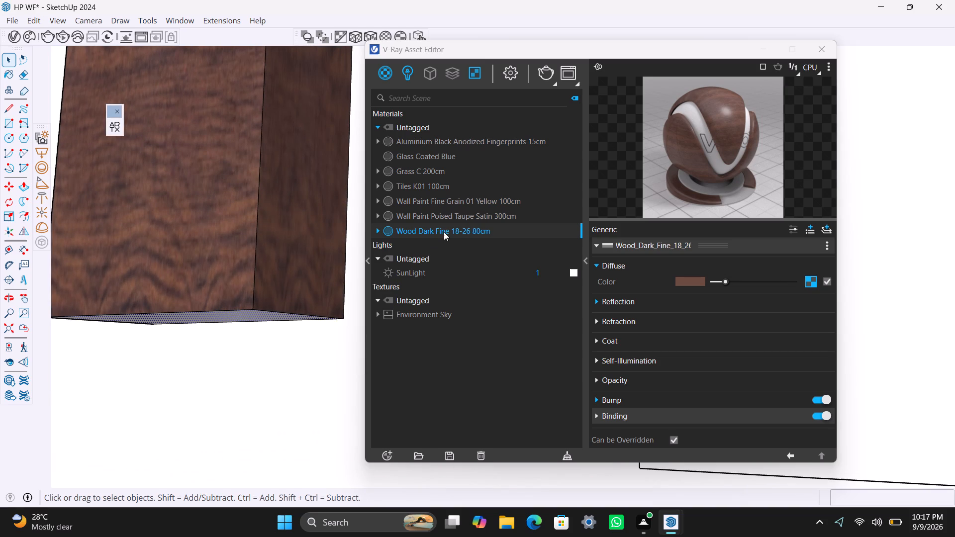
pyautogui.rightClick(444, 231)
pyautogui.click(464, 260)
pyautogui.click(369, 37)
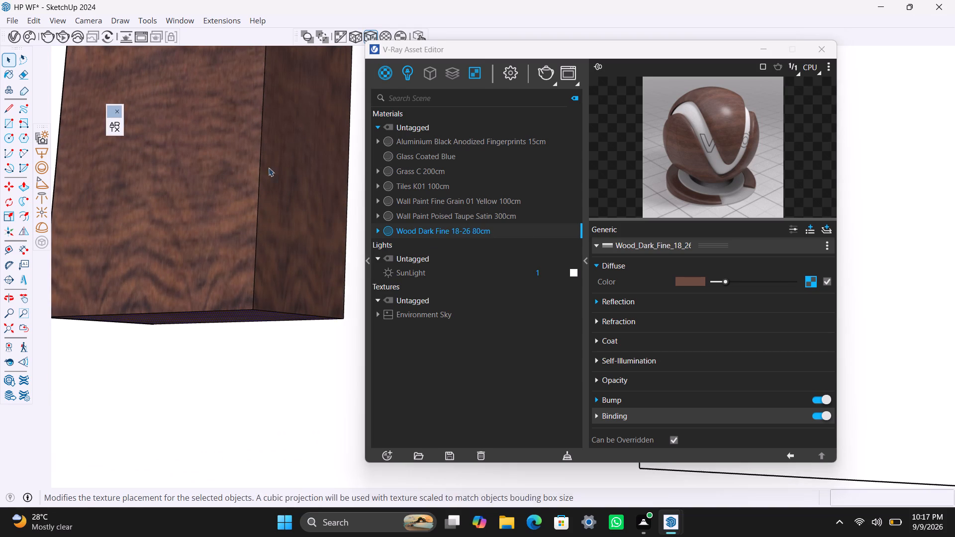
# Apply Wood Dark Fine 18-26 80cm with fitted cubic projection to the third fence strip's side face towards the second strip.
pyautogui.scroll(-20, 250, 217)
pyautogui.scroll(-19, 250, 217)
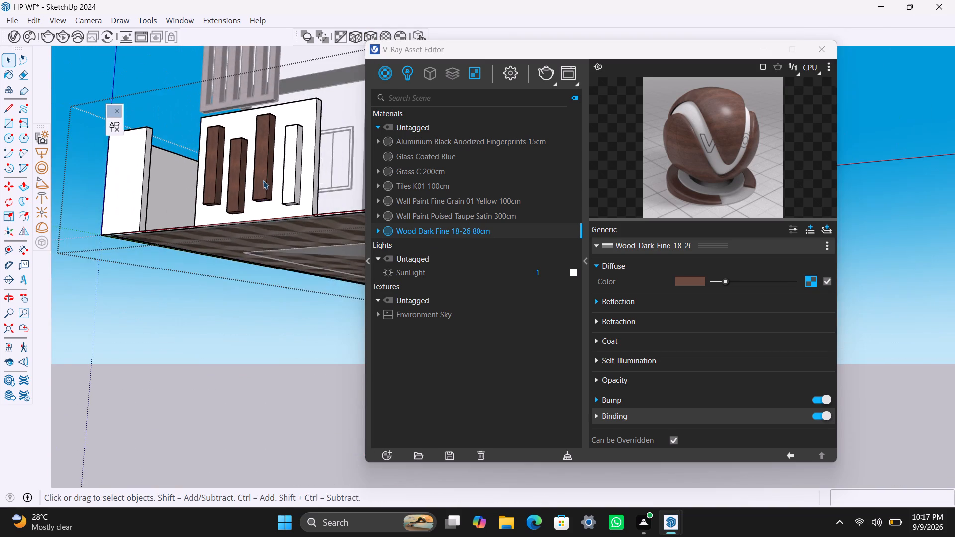
pyautogui.moveTo(268, 185); pyautogui.dragTo(399, 230, button='middle')
pyautogui.scroll(-4, 351, 214)
pyautogui.keyDown('shift'); pyautogui.moveTo(304, 230); pyautogui.dragTo(256, 271, button='middle'); pyautogui.keyUp('shift')
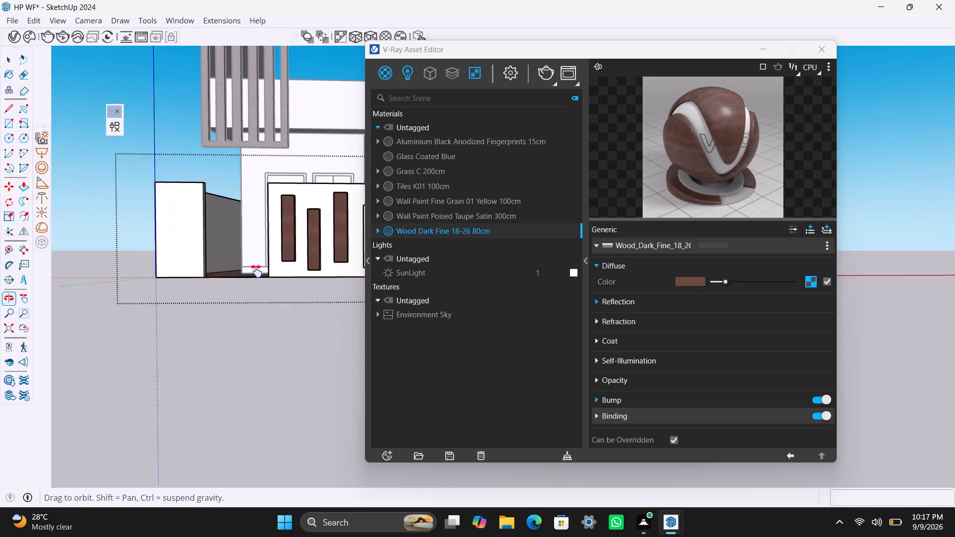
pyautogui.keyDown('shift'); pyautogui.moveTo(256, 271); pyautogui.dragTo(255, 271, button='middle'); pyautogui.keyUp('shift')
pyautogui.scroll(4, 265, 264)
pyautogui.moveTo(309, 258); pyautogui.dragTo(323, 262, button='middle')
pyautogui.scroll(-4, 287, 231)
pyautogui.keyDown('shift'); pyautogui.moveTo(297, 219); pyautogui.dragTo(202, 251, button='middle'); pyautogui.keyUp('shift')
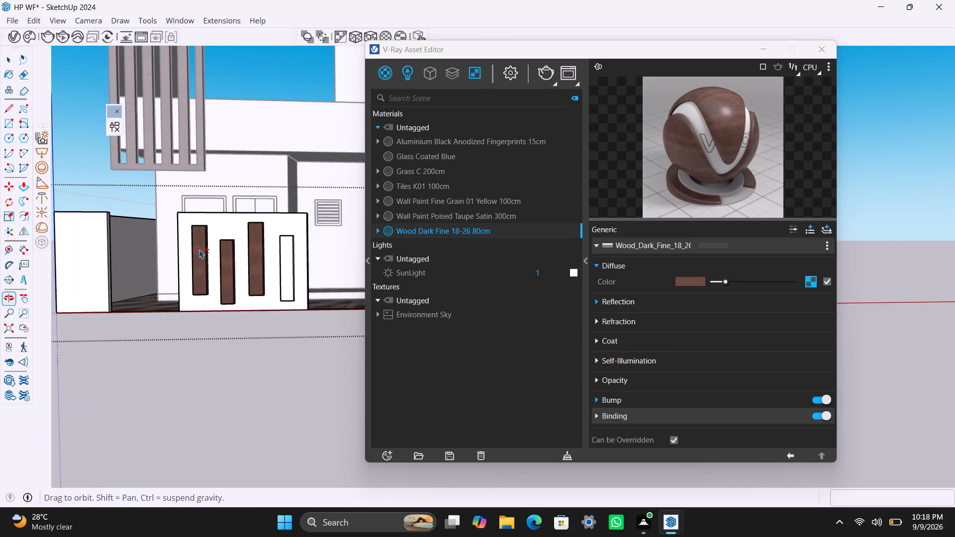
pyautogui.scroll(4, 210, 253)
pyautogui.moveTo(287, 281); pyautogui.dragTo(370, 306, button='middle')
pyautogui.scroll(9, 321, 258)
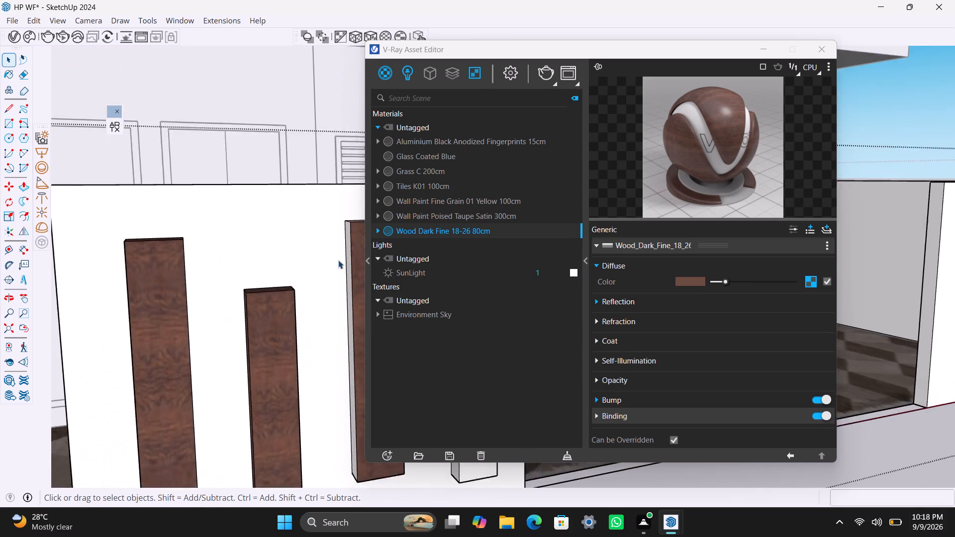
pyautogui.scroll(7, 338, 260)
pyautogui.click(354, 246)
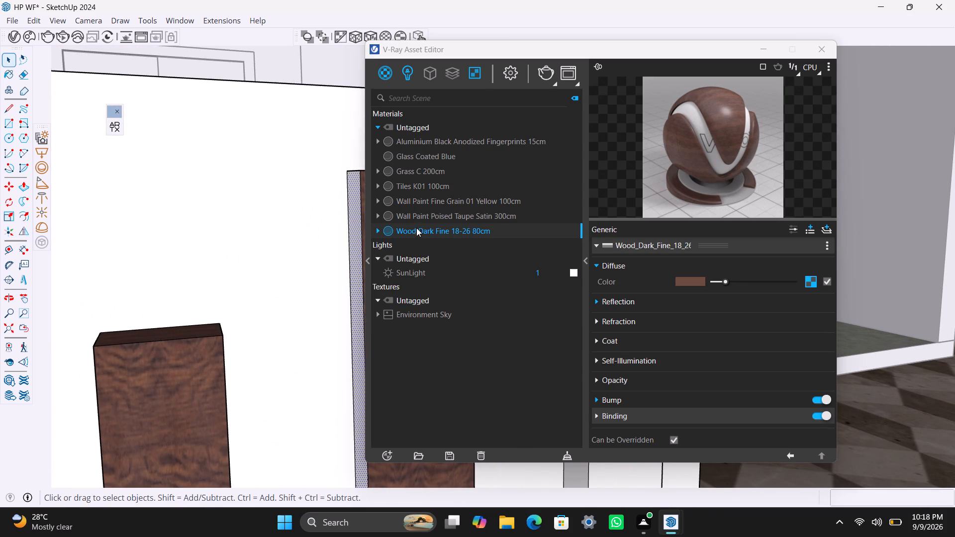
pyautogui.rightClick(418, 229)
pyautogui.click(457, 250)
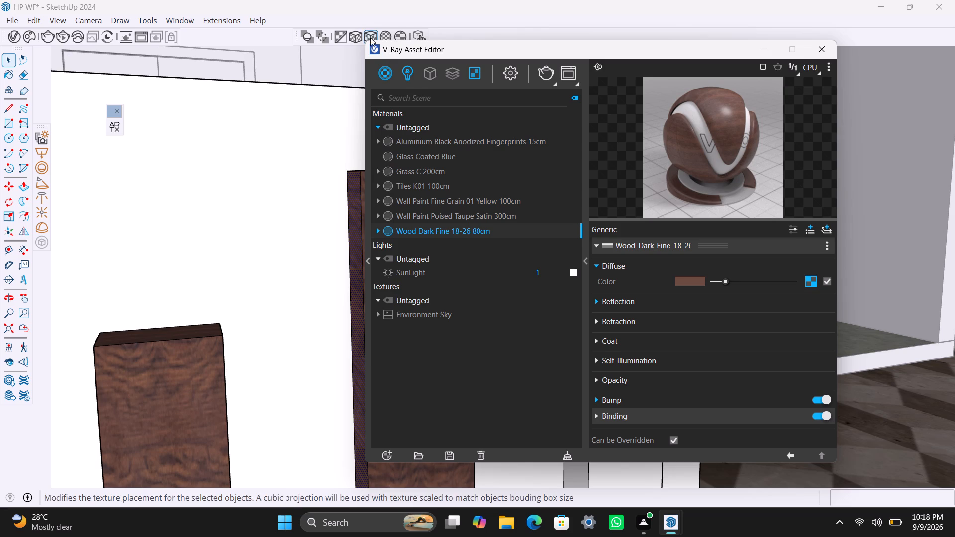
pyautogui.click(370, 33)
# Apply Wood Dark Fine 18-26 80cm with fitted cubic projection to the top face of the third fence strip.
pyautogui.scroll(-19, 300, 206)
pyautogui.moveTo(305, 228); pyautogui.dragTo(274, 287, button='middle')
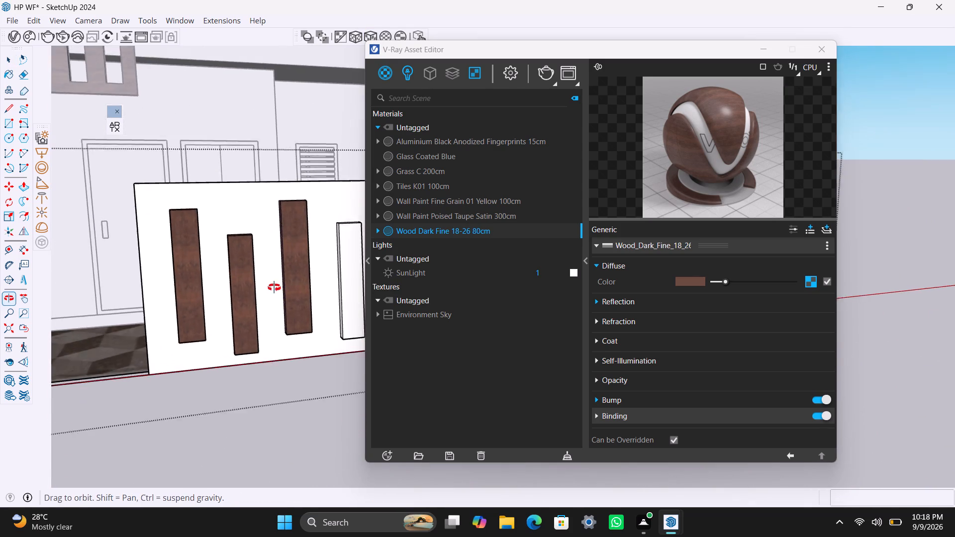
pyautogui.moveTo(274, 287); pyautogui.dragTo(247, 333, button='middle')
pyautogui.scroll(9, 247, 333)
pyautogui.click(225, 320)
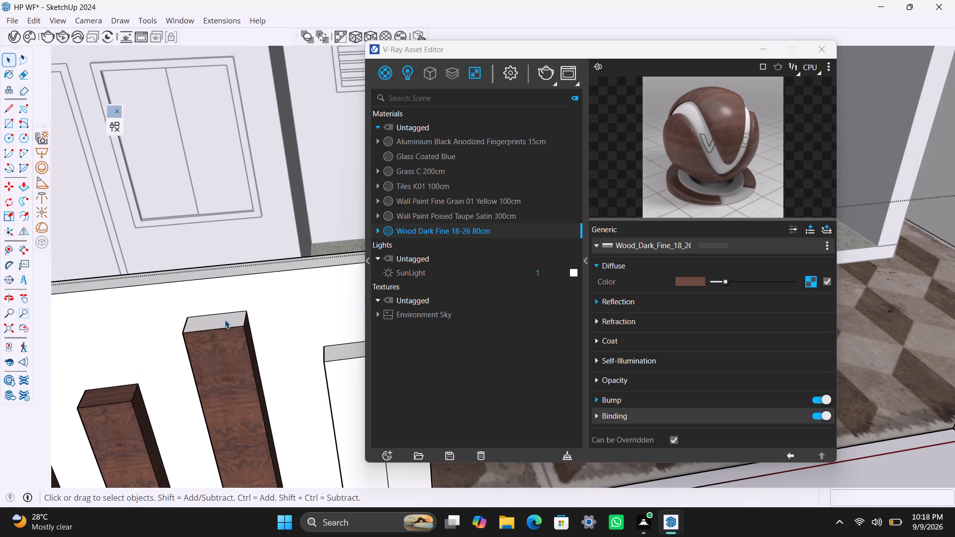
pyautogui.rightClick(410, 231)
pyautogui.click(445, 265)
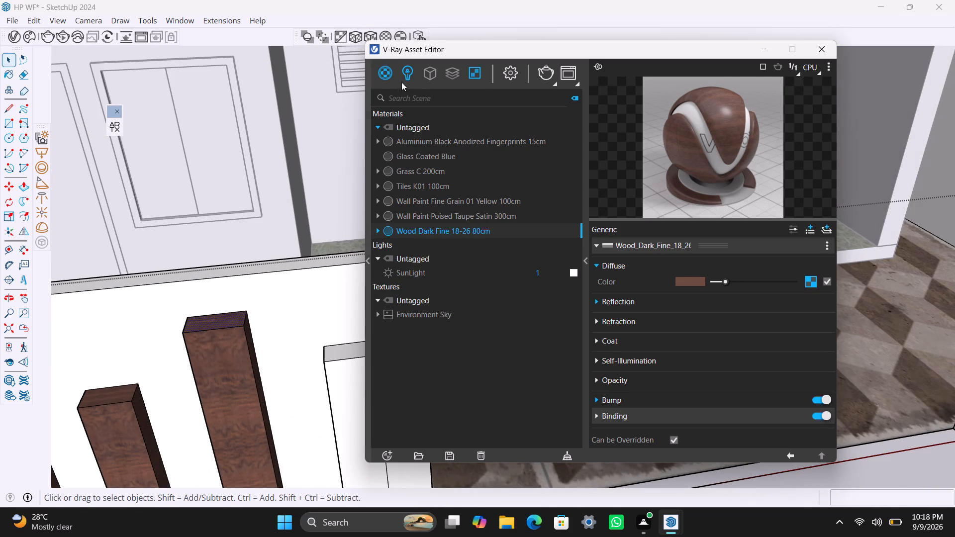
pyautogui.click(370, 31)
# Apply Wood Dark Fine 18-26 80cm with fitted cubic projection to the front face of the fourth fence strip.
pyautogui.scroll(-10, 275, 318)
pyautogui.moveTo(258, 338); pyautogui.dragTo(257, 338, button='middle')
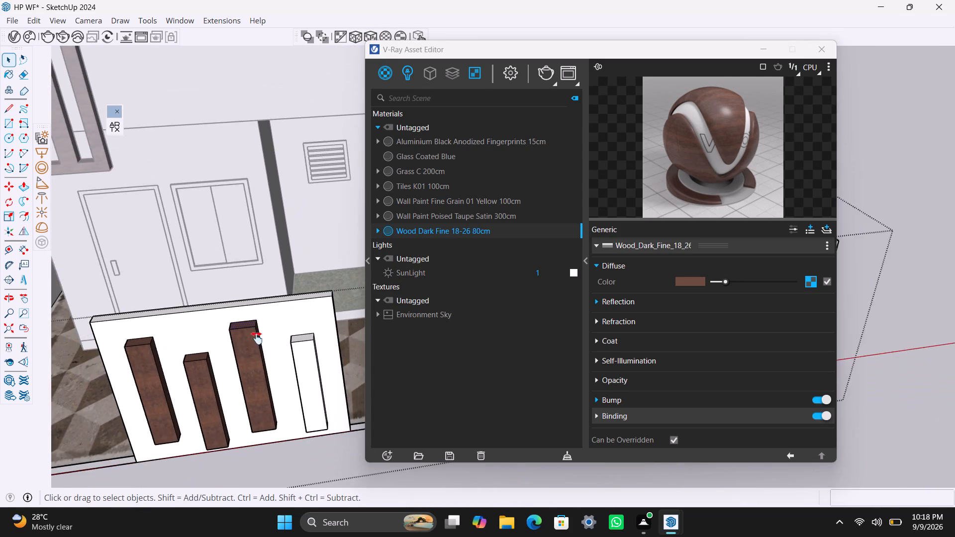
pyautogui.moveTo(257, 338); pyautogui.dragTo(197, 317, button='middle')
pyautogui.scroll(3, 226, 343)
pyautogui.click(248, 347)
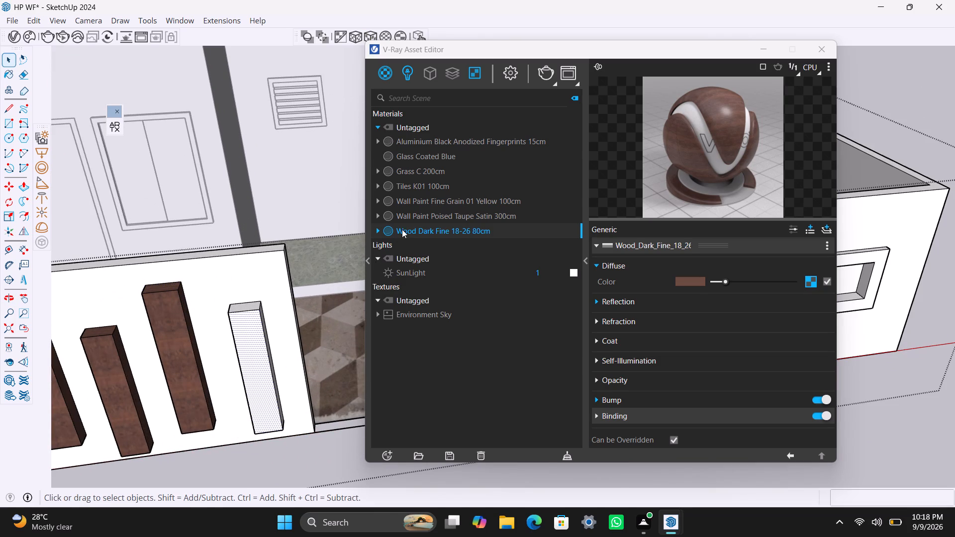
pyautogui.moveTo(403, 227); pyautogui.dragTo(407, 235, button='right')
pyautogui.click(439, 261)
pyautogui.click(376, 38)
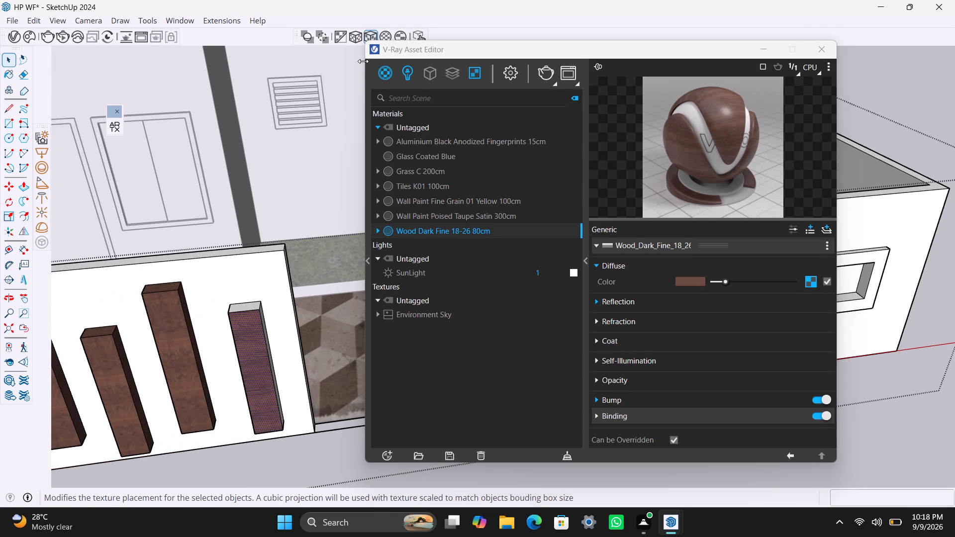
# Apply Wood Dark Fine 18-26 80cm with fitted cubic projection to the top face of the fourth fence strip.
pyautogui.scroll(7, 279, 278)
pyautogui.click(237, 318)
pyautogui.rightClick(421, 232)
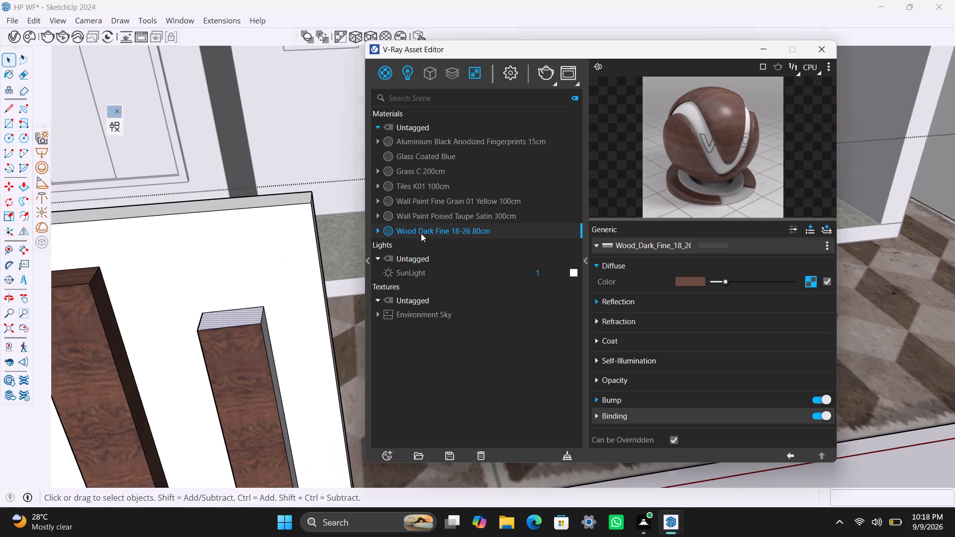
pyautogui.click(435, 266)
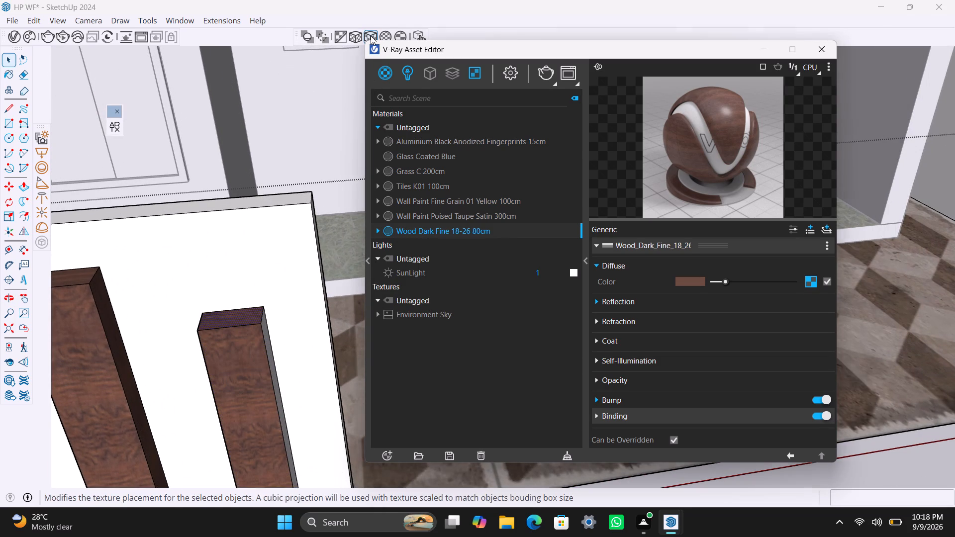
pyautogui.click(371, 36)
# Apply Wood Dark Fine 18-26 80cm with fitted cubic projection to the fourth fence strip's side face away from the third strip.
pyautogui.scroll(-4, 296, 349)
pyautogui.moveTo(264, 364); pyautogui.dragTo(165, 348, button='middle')
pyautogui.scroll(7, 158, 318)
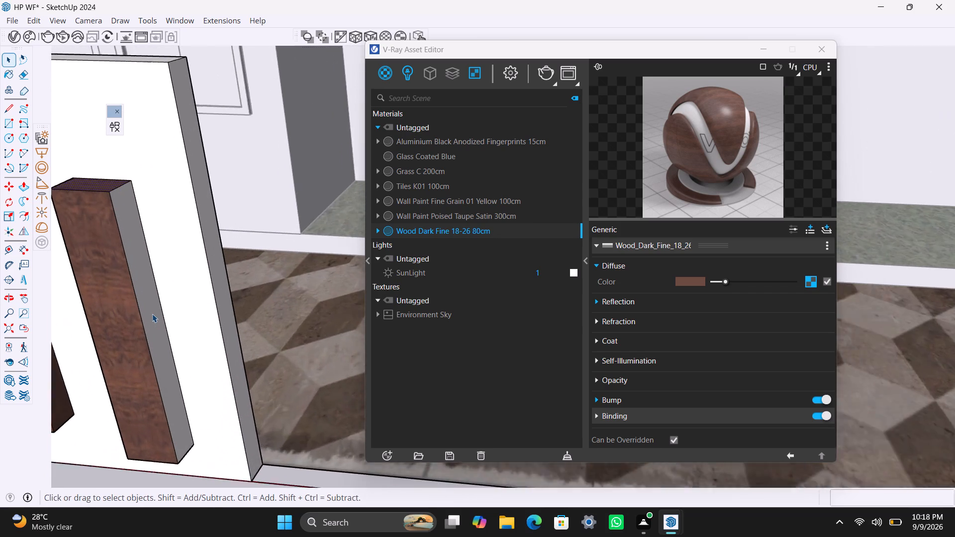
pyautogui.scroll(1, 152, 314)
pyautogui.click(153, 309)
pyautogui.moveTo(430, 231); pyautogui.dragTo(430, 236, button='right')
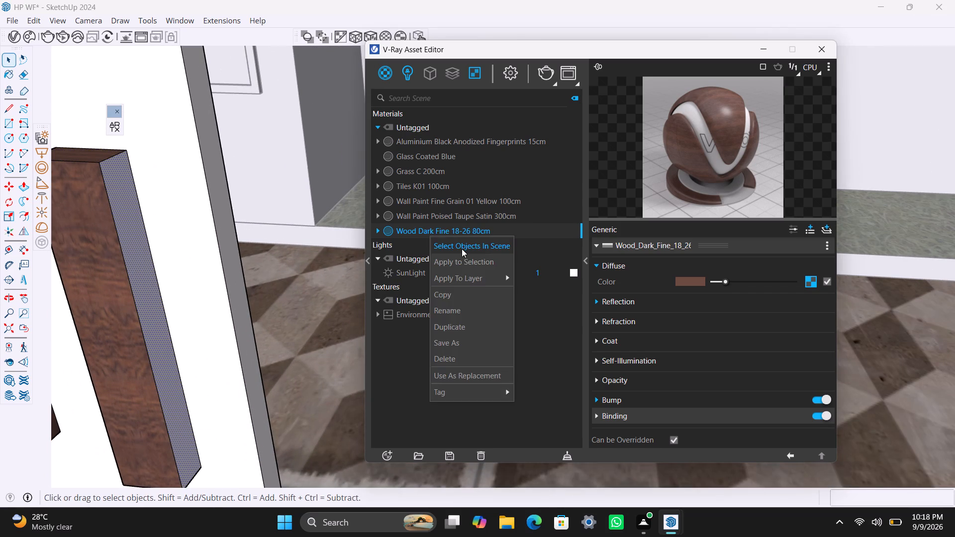
pyautogui.click(464, 260)
pyautogui.click(372, 38)
# Apply Wood Dark Fine 18-26 80cm with fitted cubic projection to the fourth fence strip's side face towards the third strip.
pyautogui.scroll(-3, 200, 287)
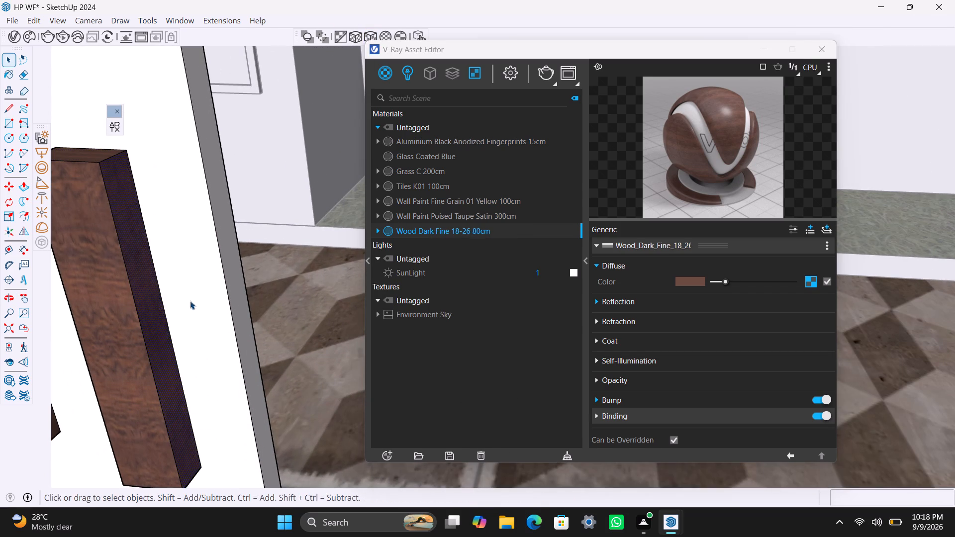
pyautogui.scroll(-10, 190, 301)
pyautogui.moveTo(171, 298); pyautogui.dragTo(325, 269, button='middle')
pyautogui.scroll(3, 297, 308)
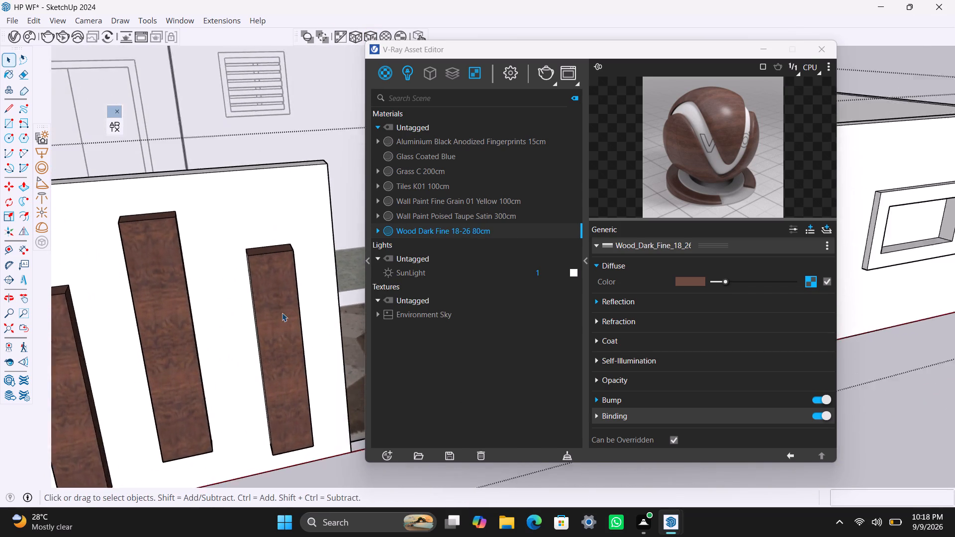
pyautogui.scroll(1, 282, 313)
pyautogui.moveTo(261, 343); pyautogui.dragTo(326, 340, button='middle')
pyautogui.scroll(9, 259, 345)
pyautogui.click(236, 282)
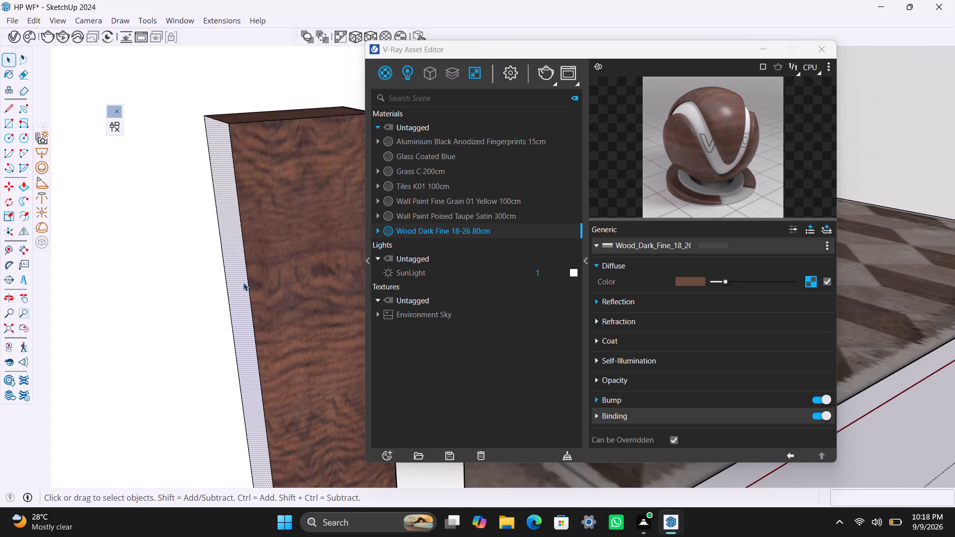
pyautogui.moveTo(422, 227); pyautogui.dragTo(423, 233, button='right')
pyautogui.click(455, 262)
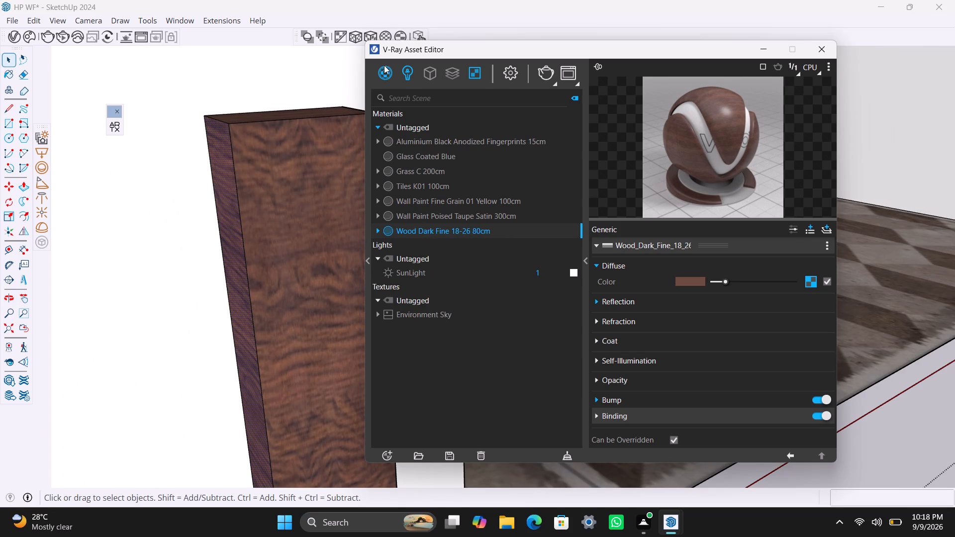
pyautogui.click(374, 38)
# Apply Wood Dark Fine 18-26 80cm with fitted cubic projection to the bottom face of the fourth fence strip.
pyautogui.scroll(-19, 286, 246)
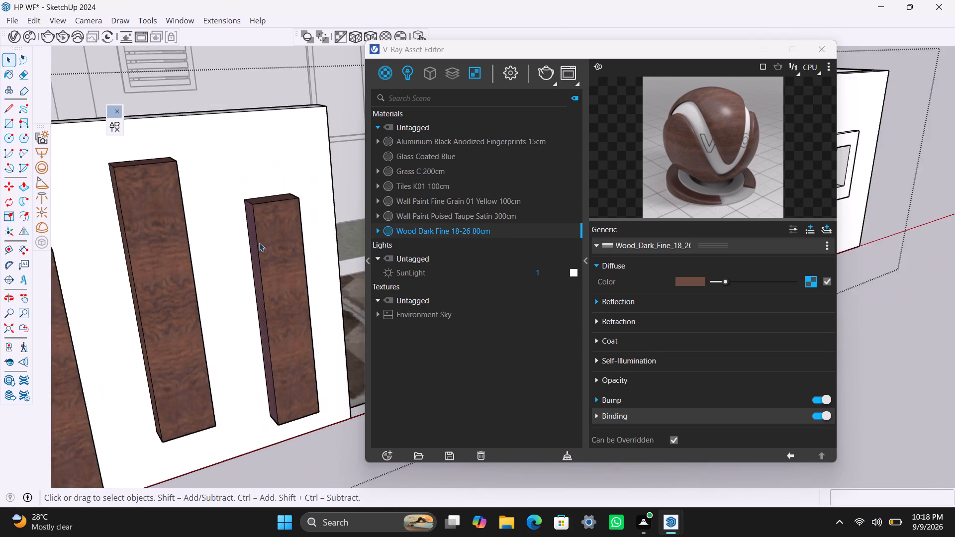
pyautogui.scroll(-8, 259, 243)
pyautogui.moveTo(287, 273); pyautogui.dragTo(246, 143, button='middle')
pyautogui.scroll(8, 240, 172)
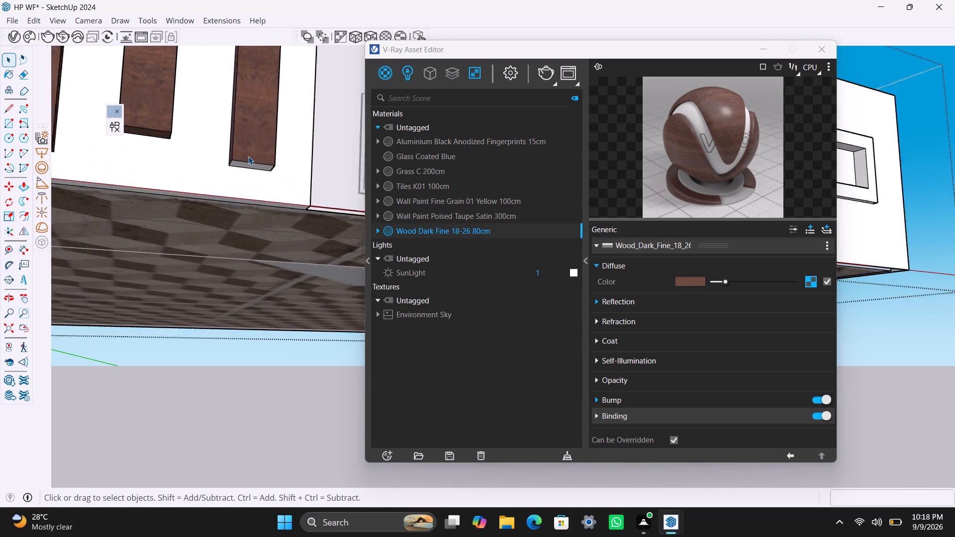
pyautogui.scroll(11, 248, 156)
pyautogui.click(262, 167)
pyautogui.rightClick(434, 229)
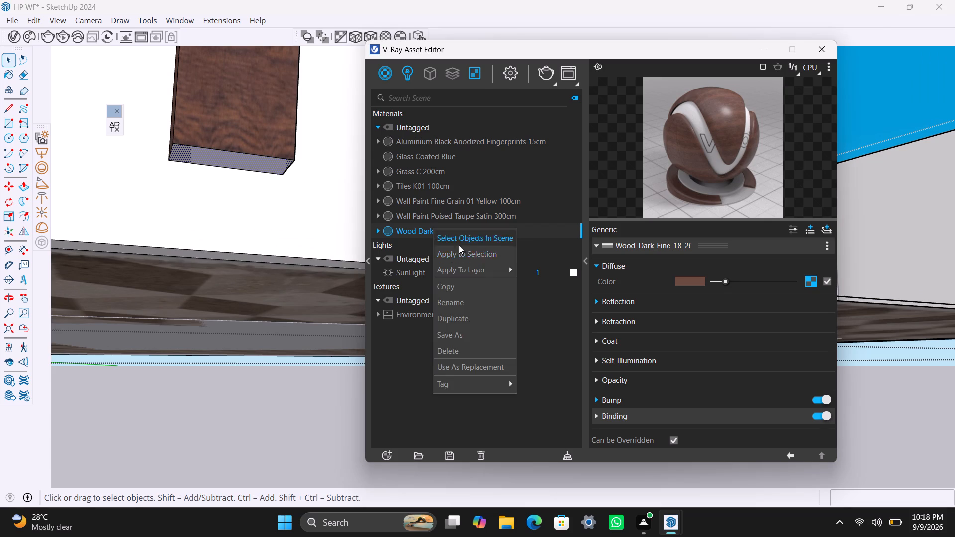
pyautogui.click(478, 254)
pyautogui.click(371, 31)
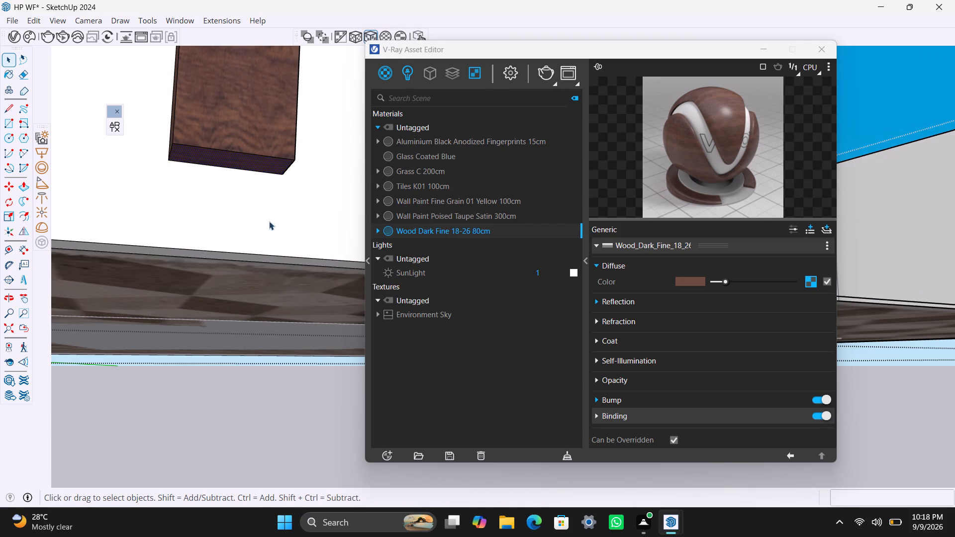
# Apply Wood Dark Fine 18-26 80cm with fitted cubic projection to the front face of the rectangular frame on the other front wall.
pyautogui.scroll(-20, 275, 223)
pyautogui.scroll(-13, 275, 223)
pyautogui.moveTo(239, 179); pyautogui.dragTo(224, 278, button='middle')
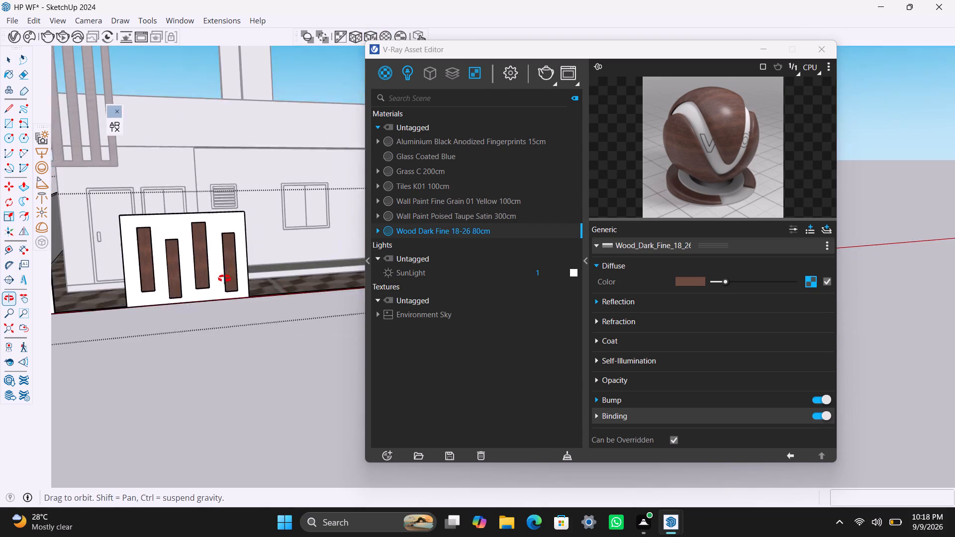
pyautogui.moveTo(224, 278); pyautogui.dragTo(218, 280, button='middle')
pyautogui.scroll(-11, 206, 250)
pyautogui.doubleClick(198, 320)
pyautogui.scroll(-4, 251, 258)
pyautogui.moveTo(268, 295); pyautogui.dragTo(244, 333, button='middle')
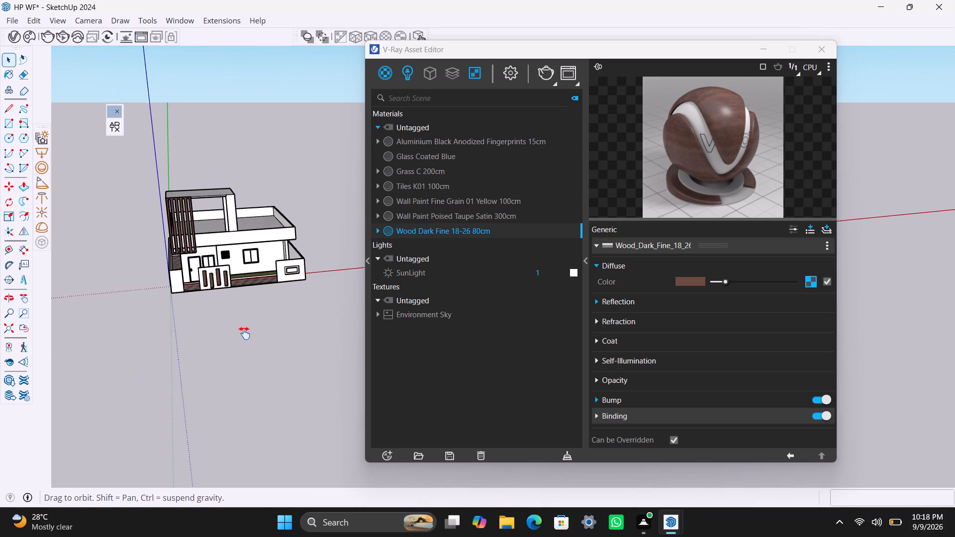
pyautogui.moveTo(244, 333); pyautogui.dragTo(241, 333, button='middle')
pyautogui.scroll(20, 236, 323)
pyautogui.scroll(5, 236, 323)
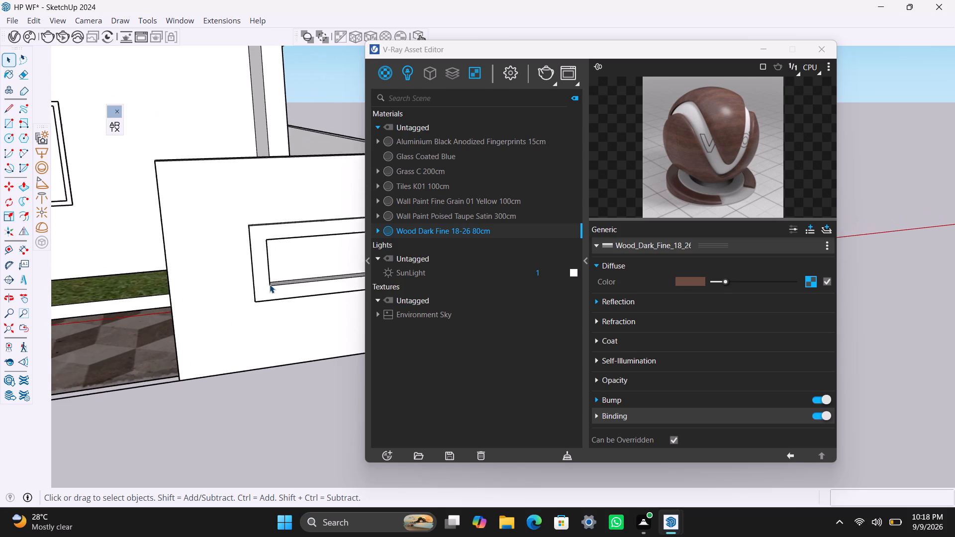
pyautogui.click(269, 285)
pyautogui.doubleClick(269, 286)
pyautogui.click(267, 278)
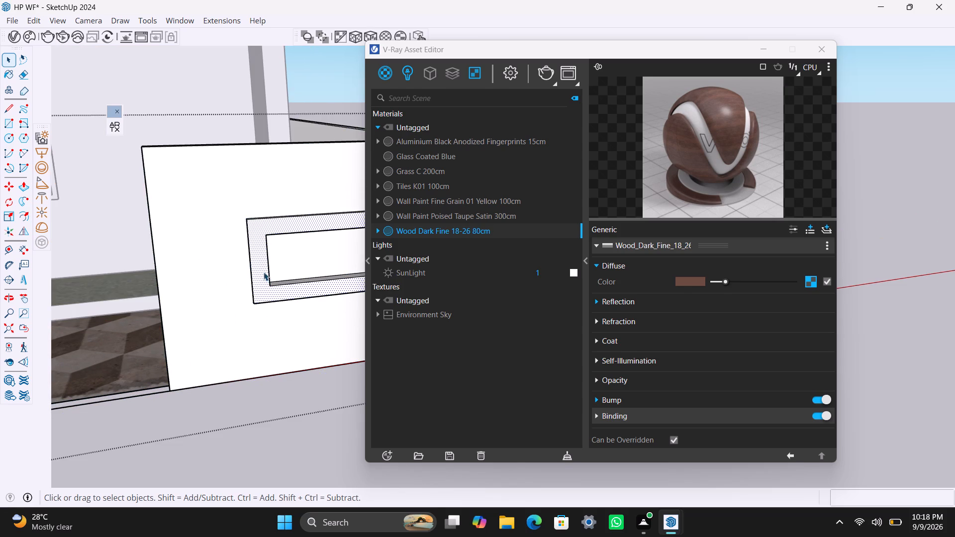
pyautogui.rightClick(404, 231)
pyautogui.click(438, 259)
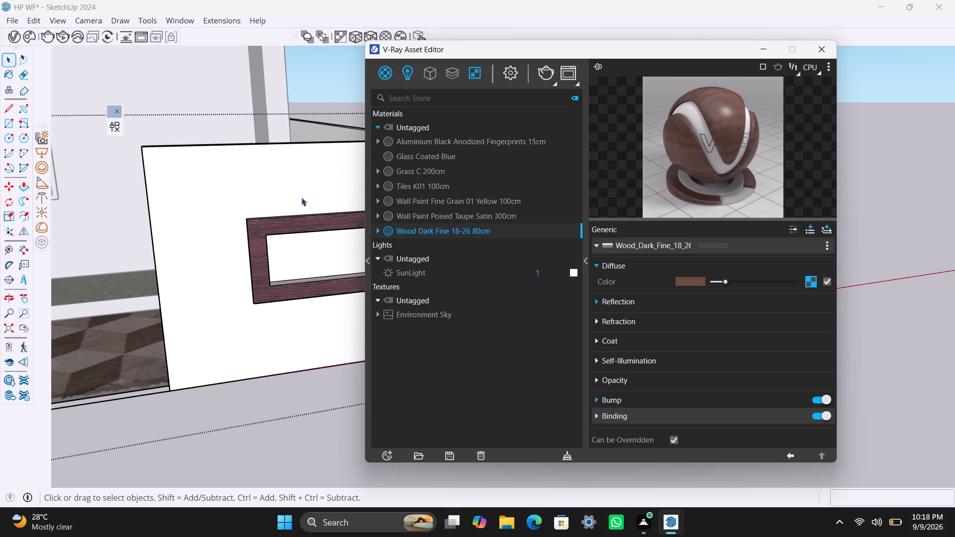
pyautogui.click(373, 31)
# Apply Wood Dark Fine 18-26 80cm with fitted cubic projection to the frame's outer side face nearest the fence strips.
pyautogui.scroll(4, 257, 258)
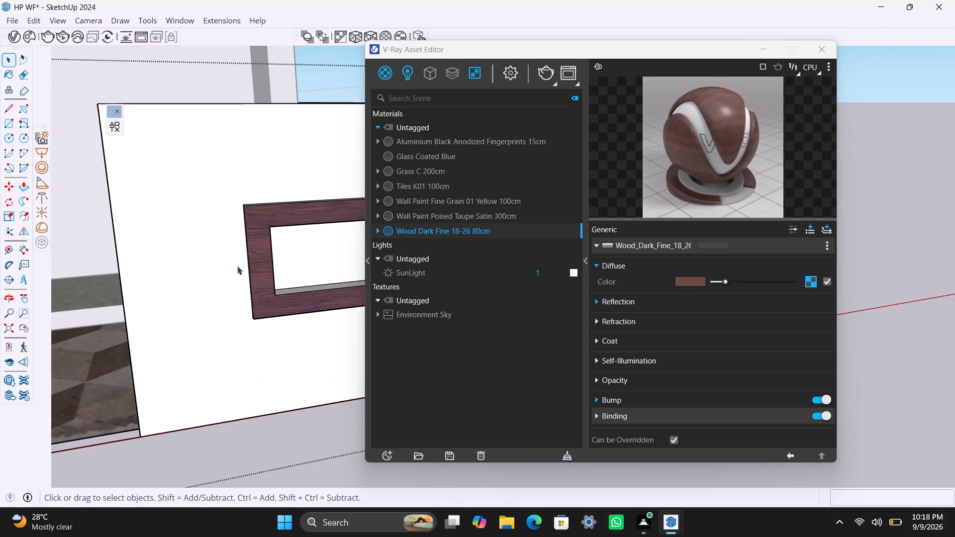
pyautogui.scroll(2, 237, 266)
pyautogui.moveTo(295, 266); pyautogui.dragTo(380, 285, button='middle')
pyautogui.scroll(-5, 303, 268)
pyautogui.keyDown('shift'); pyautogui.moveTo(211, 317); pyautogui.dragTo(206, 318, button='middle'); pyautogui.keyUp('shift')
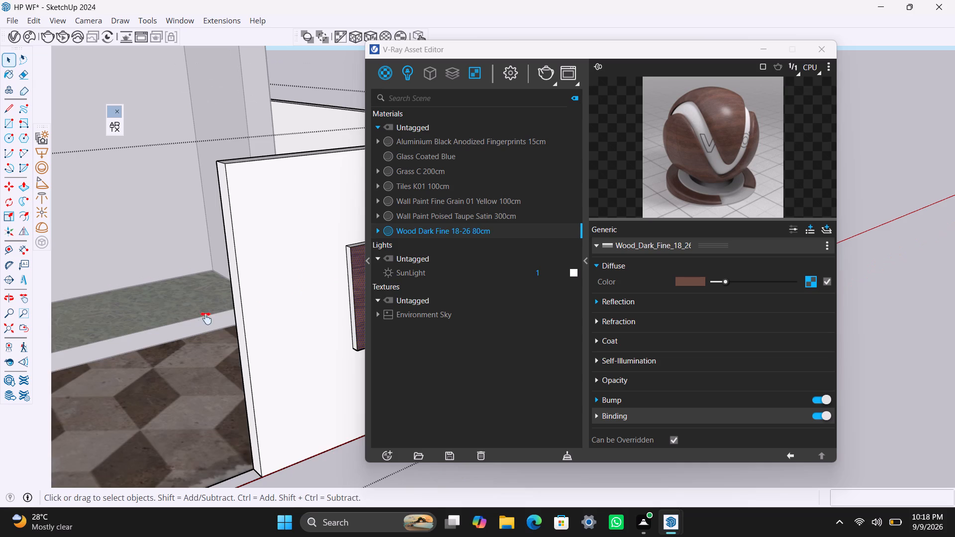
pyautogui.keyDown('shift'); pyautogui.moveTo(206, 318); pyautogui.dragTo(172, 331, button='middle'); pyautogui.keyUp('shift')
pyautogui.scroll(6, 247, 329)
pyautogui.scroll(2, 286, 348)
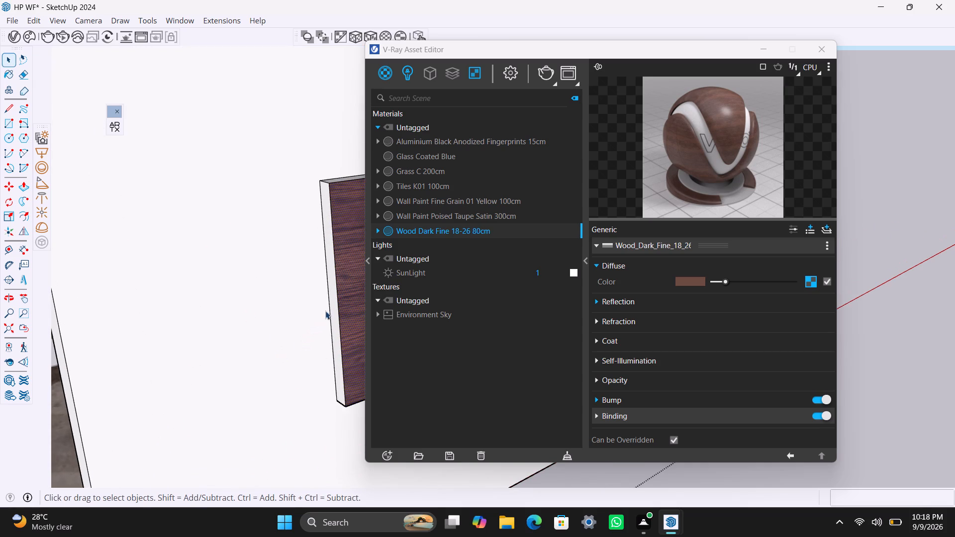
pyautogui.click(332, 293)
pyautogui.rightClick(423, 231)
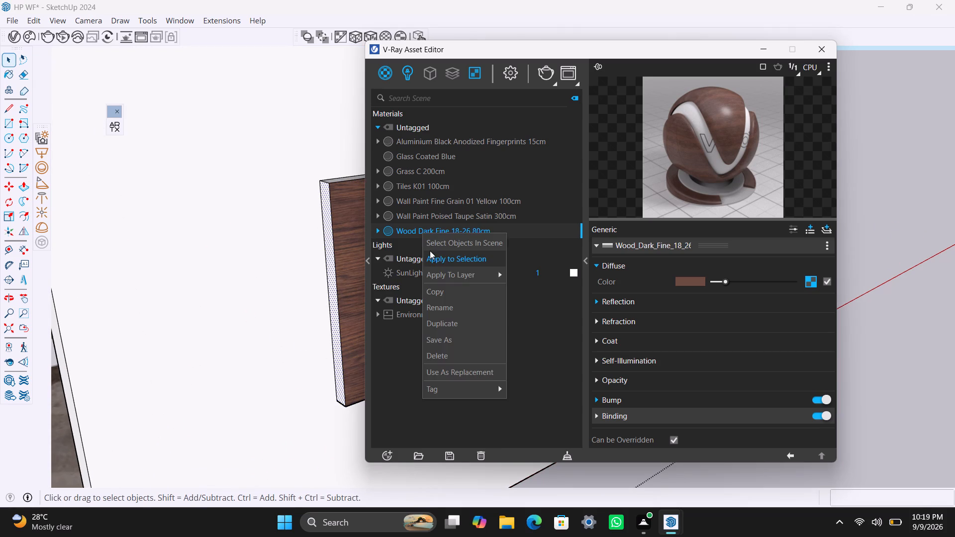
pyautogui.click(437, 255)
pyautogui.moveTo(367, 32); pyautogui.dragTo(367, 39)
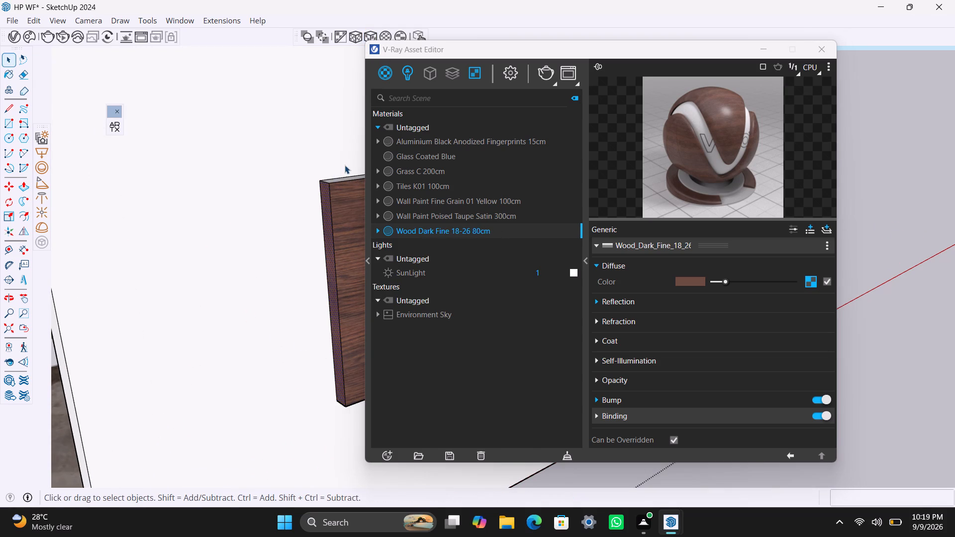
# Apply Wood Dark Fine 18-26 80cm with fitted cubic projection to the frame's outer top face.
pyautogui.scroll(-16, 341, 216)
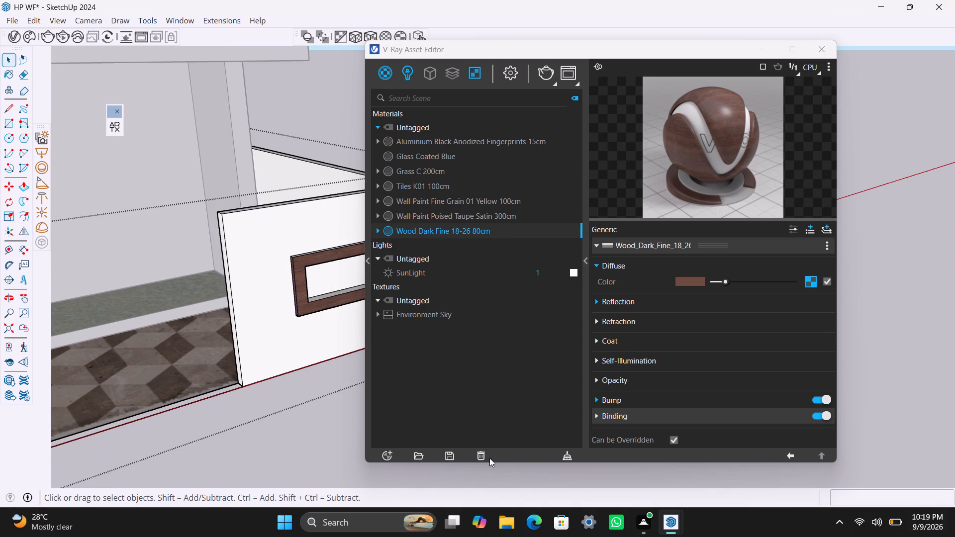
pyautogui.scroll(-4, 303, 380)
pyautogui.moveTo(302, 377); pyautogui.dragTo(231, 431, button='middle')
pyautogui.scroll(4, 242, 406)
pyautogui.moveTo(242, 393); pyautogui.dragTo(223, 481, button='middle')
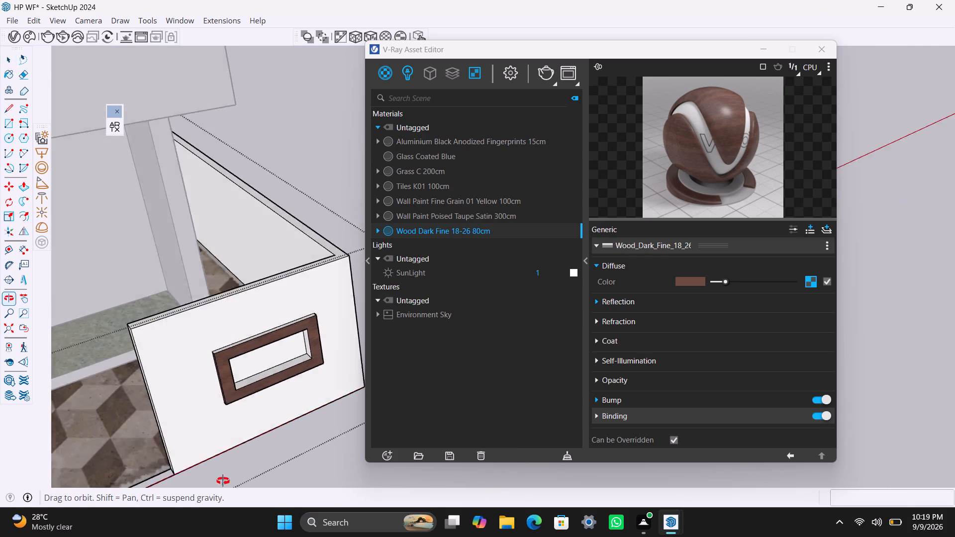
pyautogui.moveTo(223, 481); pyautogui.dragTo(220, 482, button='middle')
pyautogui.scroll(15, 237, 379)
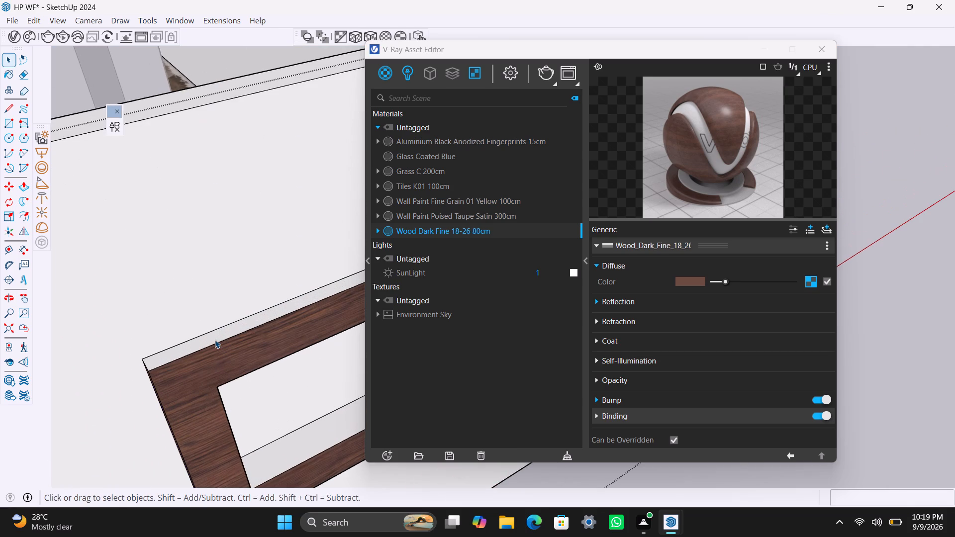
pyautogui.click(214, 339)
pyautogui.rightClick(459, 232)
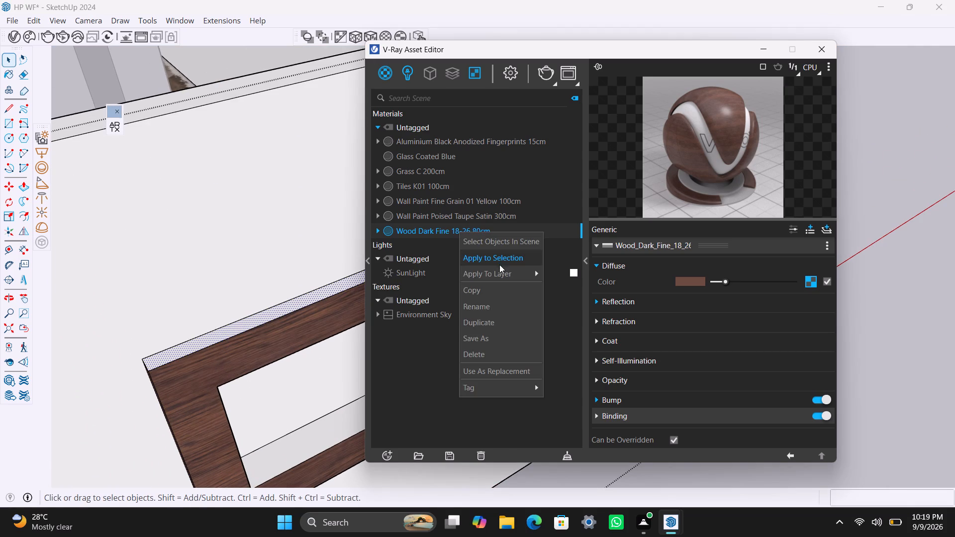
pyautogui.click(499, 265)
pyautogui.click(375, 33)
# Apply Wood Dark Fine 18-26 80cm with fitted cubic projection to the sill face inside the frame's opening.
pyautogui.scroll(-5, 235, 365)
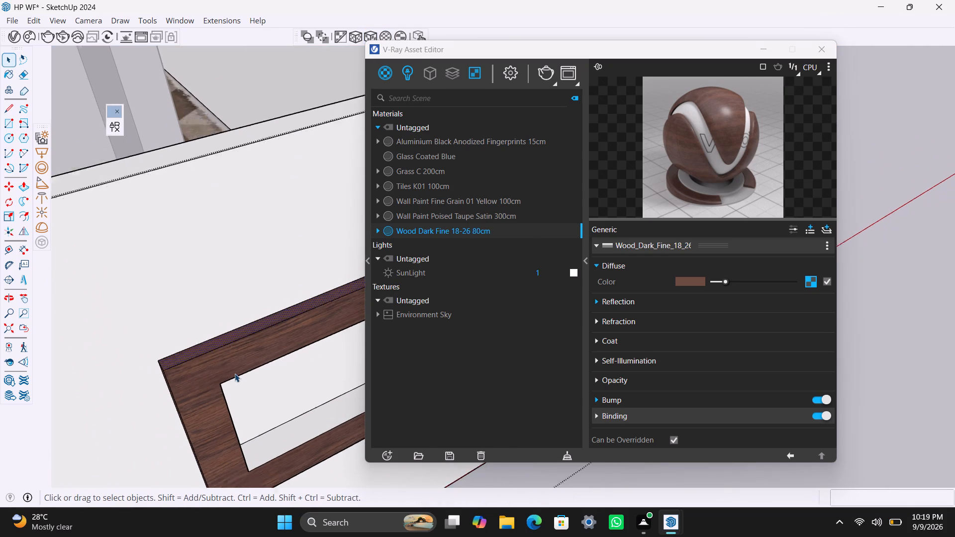
pyautogui.scroll(-6, 235, 373)
pyautogui.scroll(3, 300, 380)
pyautogui.click(301, 382)
pyautogui.rightClick(433, 233)
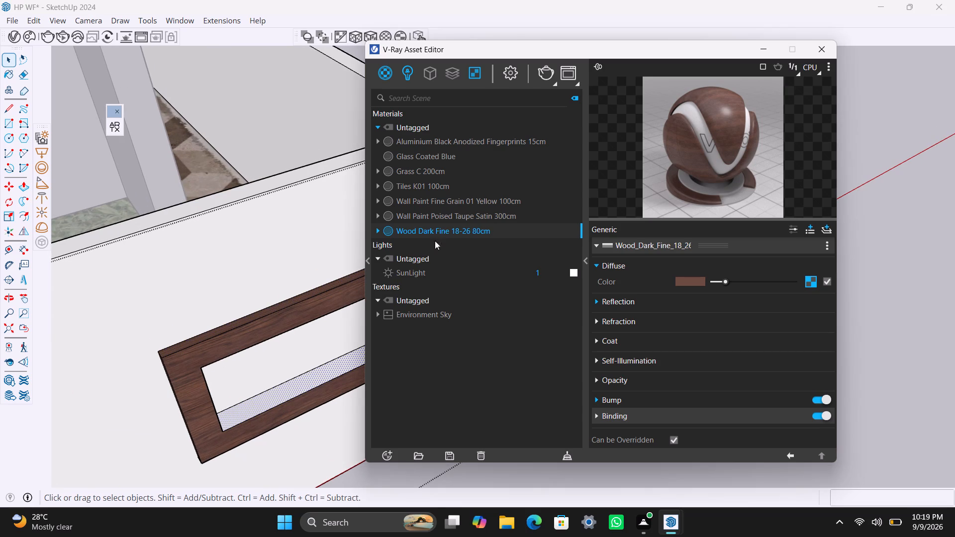
pyautogui.click(455, 263)
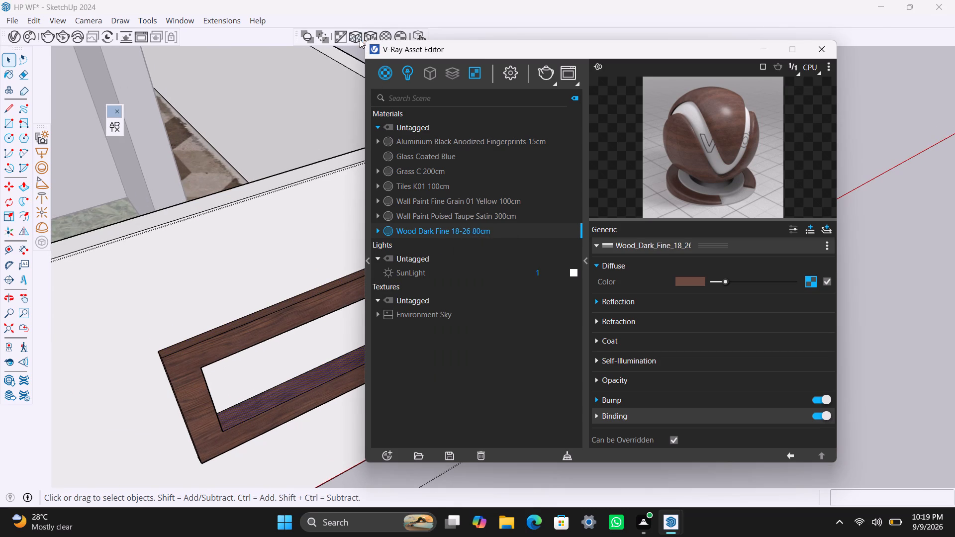
pyautogui.click(371, 33)
# Apply Wood Dark Fine 18-26 80cm with fitted cubic projection to the opening's inner side face nearest the fence strips.
pyautogui.scroll(-7, 253, 396)
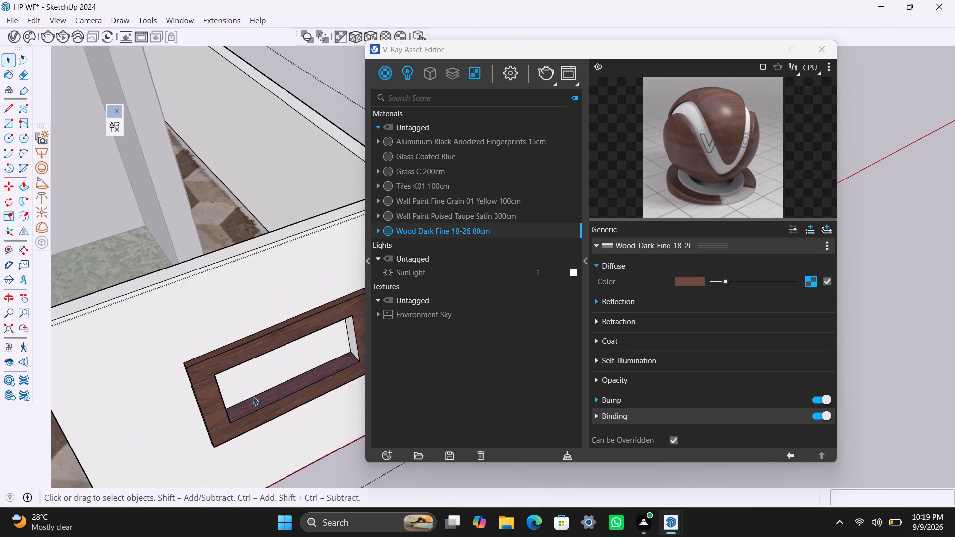
pyautogui.scroll(-1, 253, 396)
pyautogui.moveTo(253, 395); pyautogui.dragTo(61, 395, button='middle')
pyautogui.scroll(12, 211, 285)
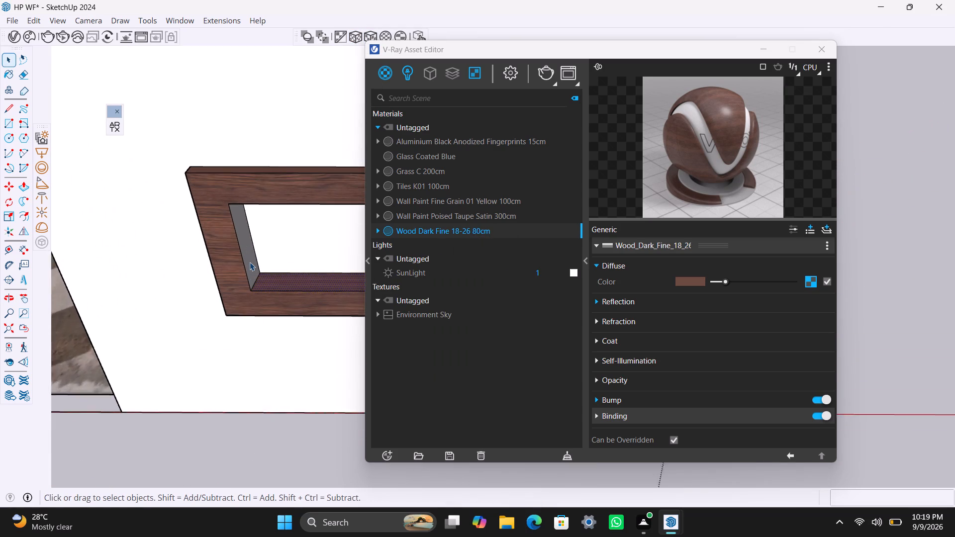
pyautogui.click(251, 254)
pyautogui.rightClick(470, 232)
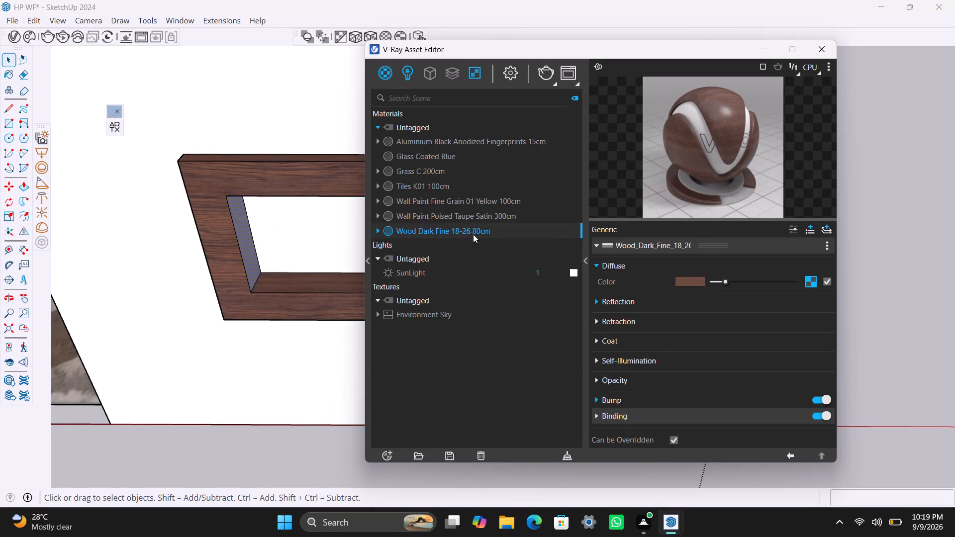
pyautogui.click(503, 258)
pyautogui.click(364, 36)
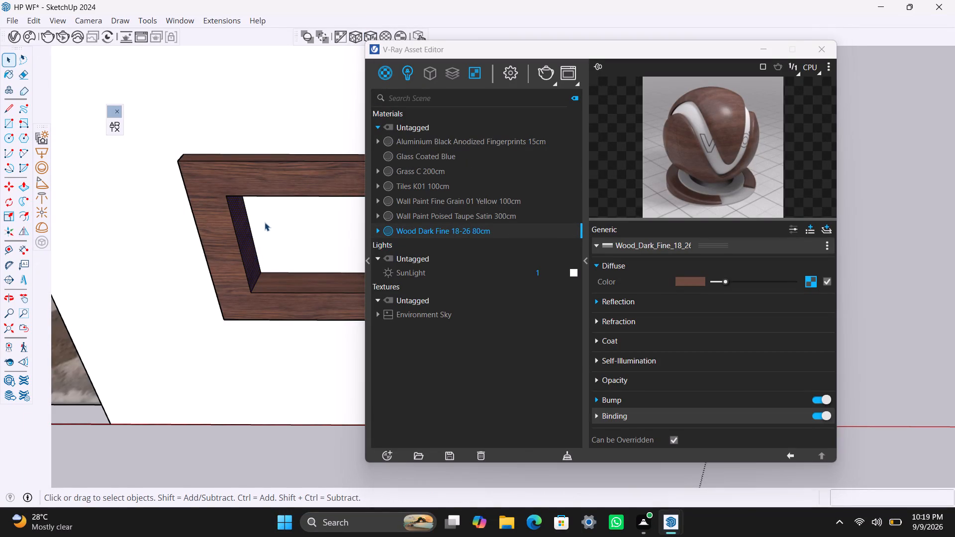
# Apply Wood Dark Fine 18-26 80cm with fitted cubic projection to the upper inner face of the frame's opening.
pyautogui.scroll(-10, 245, 297)
pyautogui.moveTo(324, 260); pyautogui.dragTo(322, 21, button='middle')
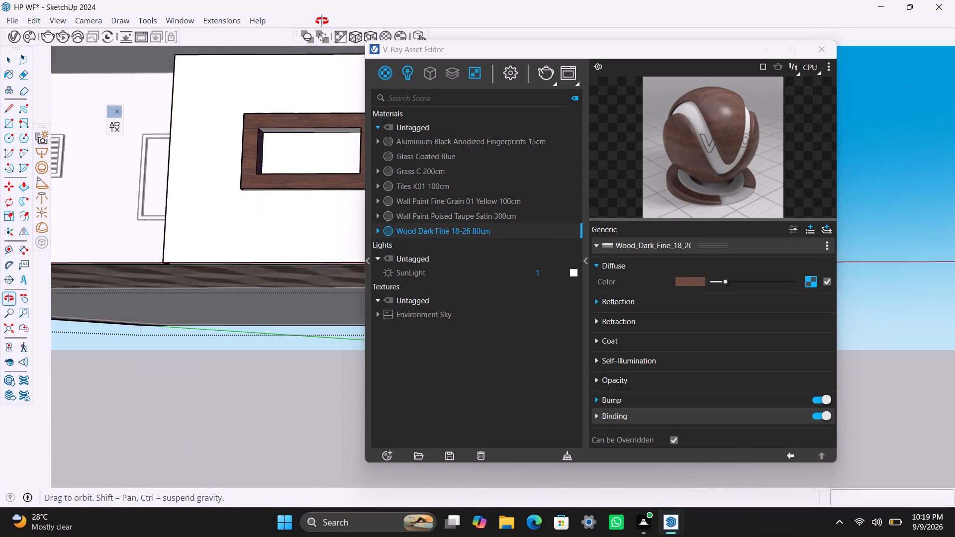
pyautogui.moveTo(322, 21); pyautogui.dragTo(322, 19, button='middle')
pyautogui.scroll(8, 309, 88)
pyautogui.click(302, 116)
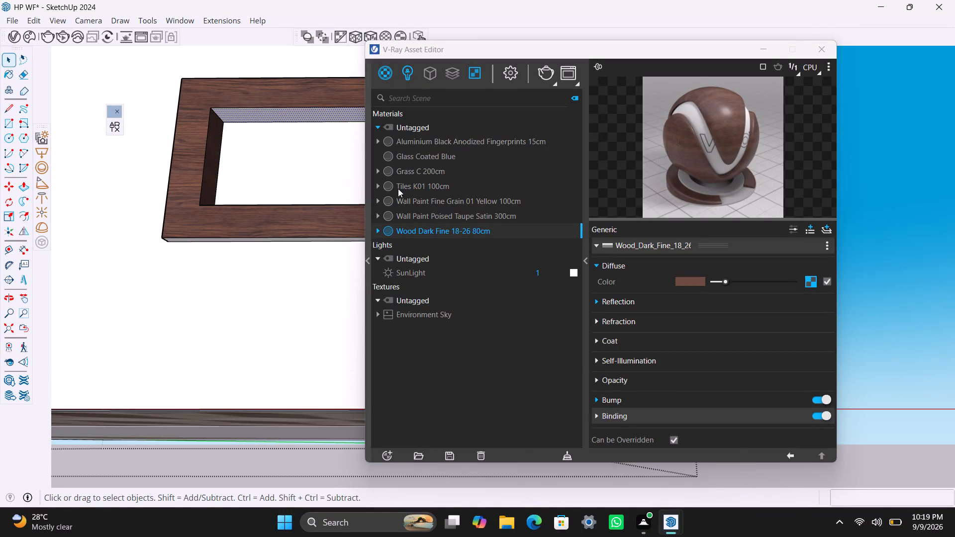
pyautogui.rightClick(426, 231)
pyautogui.click(460, 252)
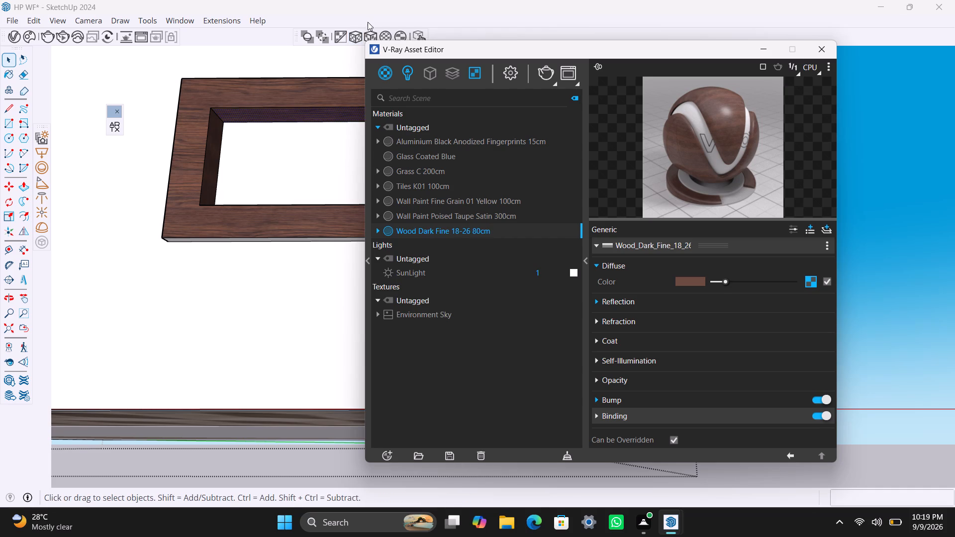
pyautogui.click(367, 35)
# Apply Wood Dark Fine 18-26 80cm with fitted cubic projection to the opening's inner side face farthest from the fence strips.
pyautogui.scroll(-17, 260, 199)
pyautogui.moveTo(250, 226); pyautogui.dragTo(298, 244, button='middle')
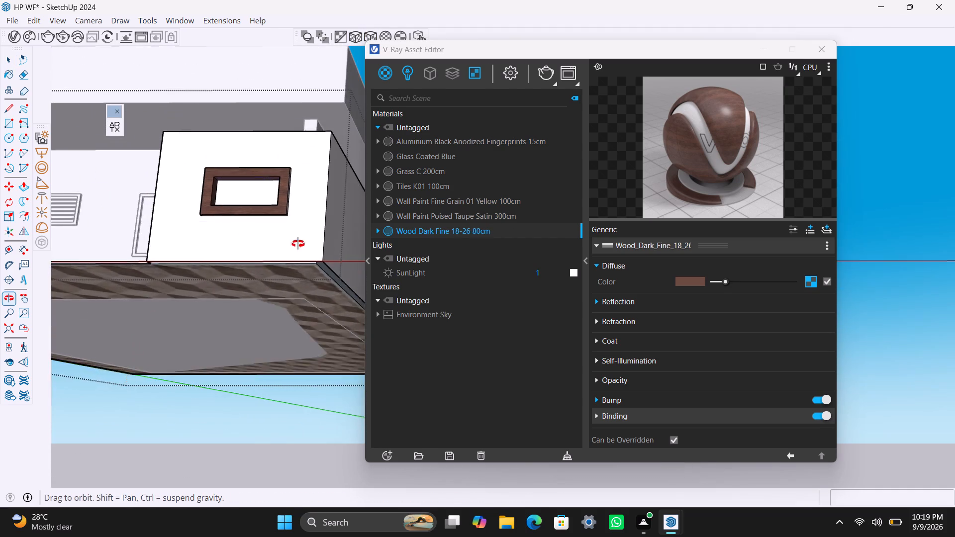
pyautogui.moveTo(298, 244); pyautogui.dragTo(428, 311, button='middle')
pyautogui.keyDown('shift'); pyautogui.moveTo(324, 259); pyautogui.dragTo(201, 334, button='middle'); pyautogui.keyUp('shift')
pyautogui.scroll(4, 221, 331)
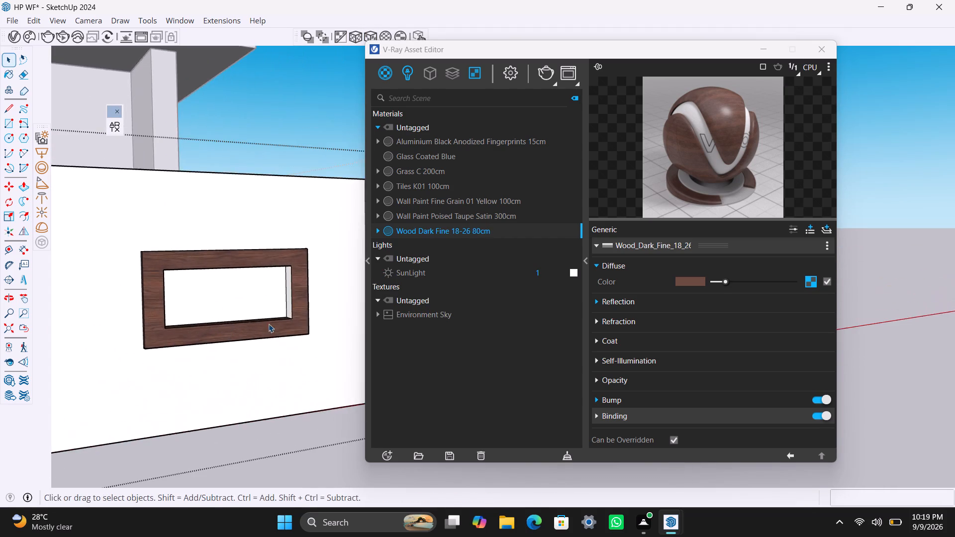
pyautogui.moveTo(281, 329); pyautogui.dragTo(327, 348, button='middle')
pyautogui.scroll(6, 320, 324)
pyautogui.click(304, 296)
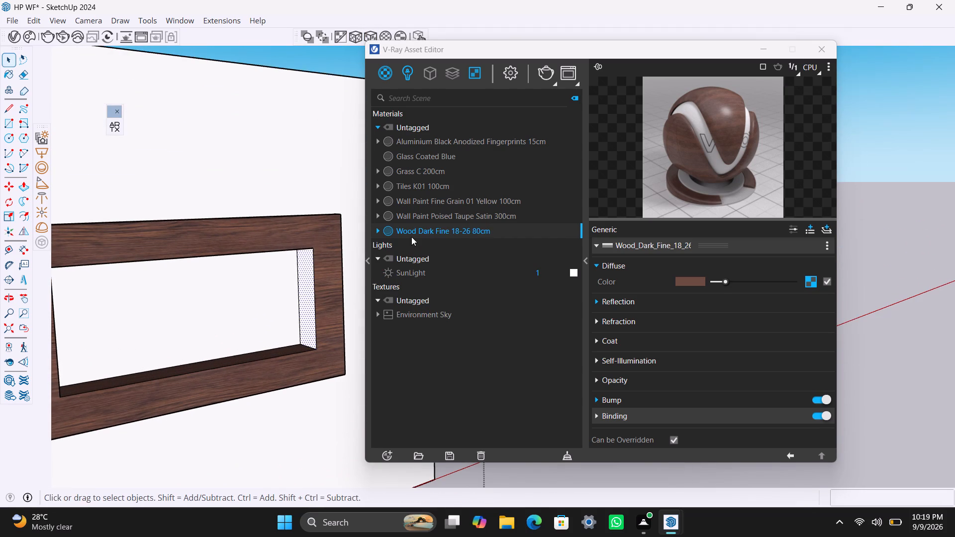
pyautogui.moveTo(413, 235); pyautogui.dragTo(415, 241, button='right')
pyautogui.rightClick(443, 232)
pyautogui.click(465, 262)
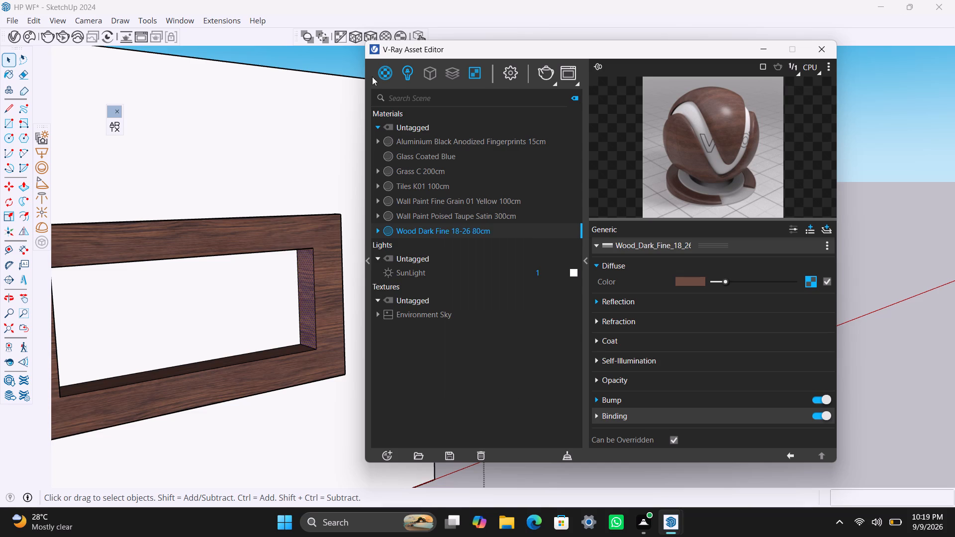
pyautogui.click(373, 37)
# Apply Wood Dark Fine 18-26 80cm with fitted cubic projection to the frame's outer underside face.
pyautogui.scroll(-5, 283, 370)
pyautogui.moveTo(220, 415); pyautogui.dragTo(192, 251, button='middle')
pyautogui.scroll(8, 192, 257)
pyautogui.click(198, 241)
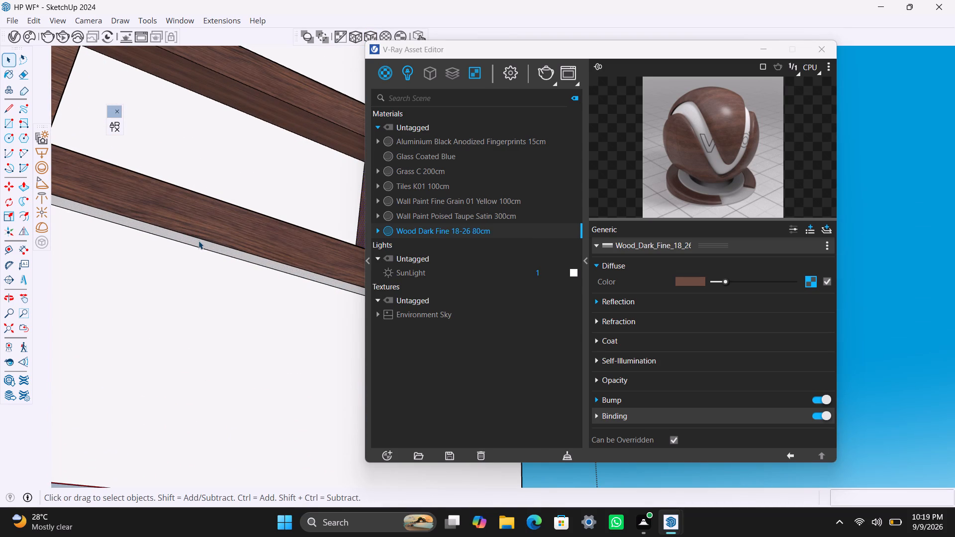
pyautogui.rightClick(423, 233)
pyautogui.click(445, 251)
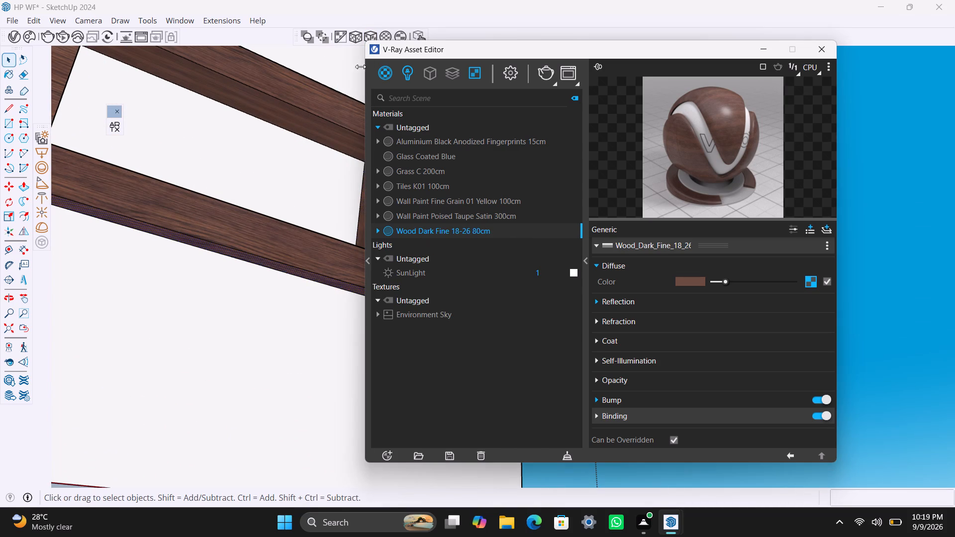
pyautogui.click(375, 33)
# Apply Wood Dark Fine 18-26 80cm with fitted cubic projection to the frame's outer side face nearest the front wall's outer corner.
pyautogui.scroll(-12, 296, 292)
pyautogui.moveTo(298, 308); pyautogui.dragTo(178, 328, button='middle')
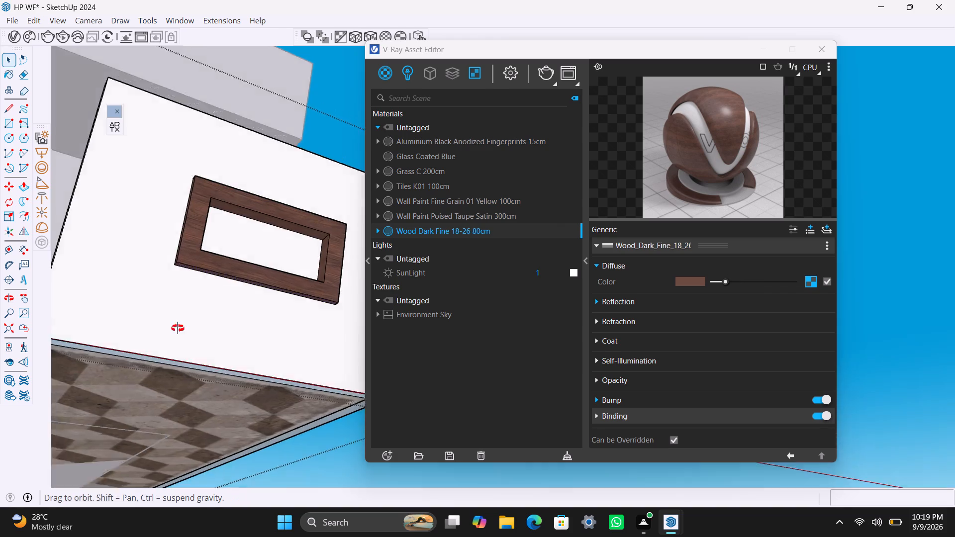
pyautogui.moveTo(178, 328); pyautogui.dragTo(0, 405, button='middle')
pyautogui.scroll(6, 313, 339)
pyautogui.moveTo(296, 341); pyautogui.dragTo(286, 346, button='middle')
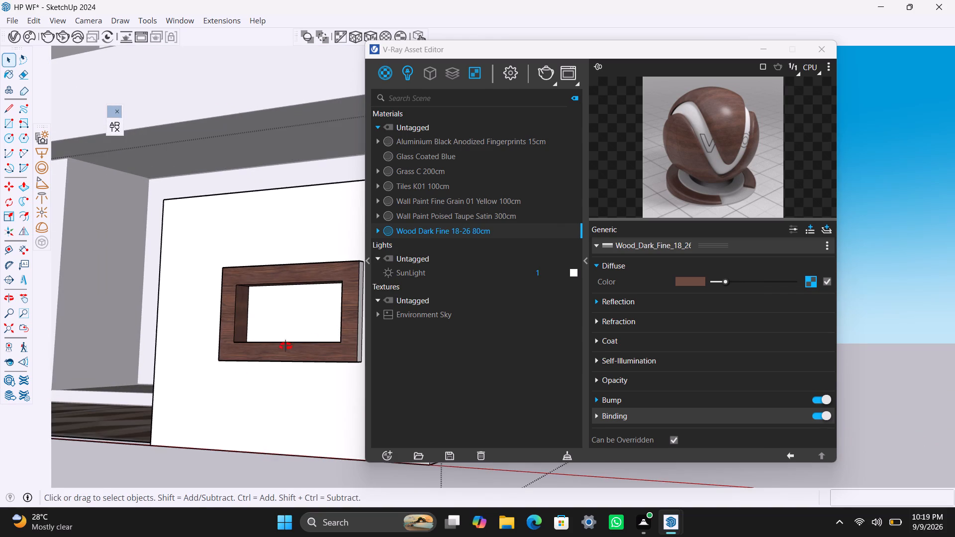
pyautogui.moveTo(286, 346); pyautogui.dragTo(149, 378, button='middle')
pyautogui.scroll(1, 106, 409)
pyautogui.moveTo(106, 408); pyautogui.dragTo(391, 342, button='middle')
pyautogui.scroll(6, 126, 366)
pyautogui.click(149, 372)
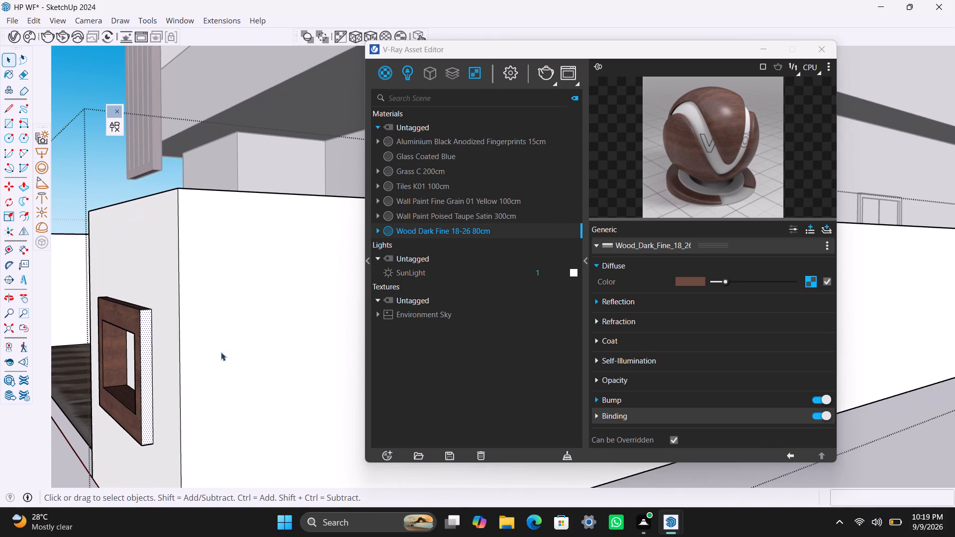
pyautogui.moveTo(450, 228); pyautogui.dragTo(454, 231, button='right')
pyautogui.click(488, 260)
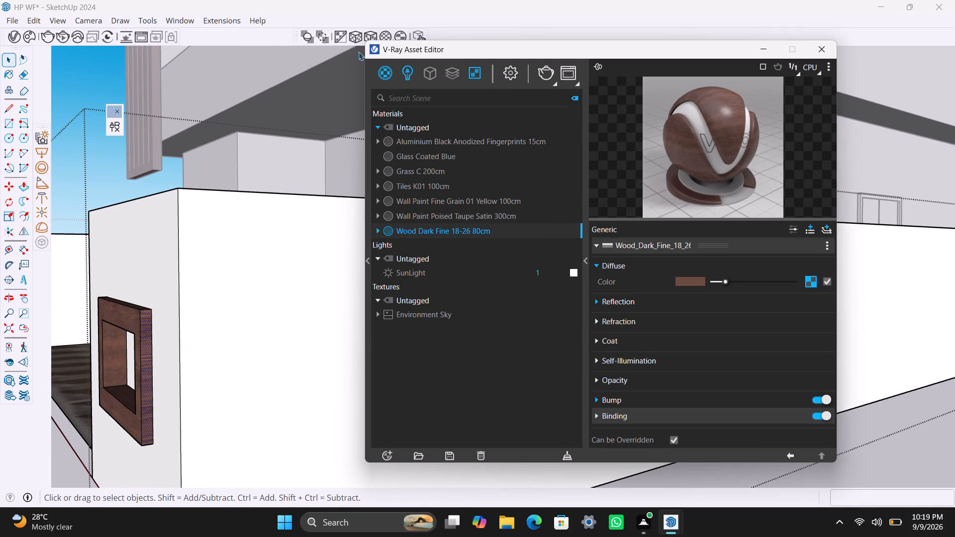
pyautogui.click(373, 35)
# Exit editing of the front fence and yard group and close the small floating toolbar.
pyautogui.scroll(-20, 232, 291)
pyautogui.scroll(-5, 232, 291)
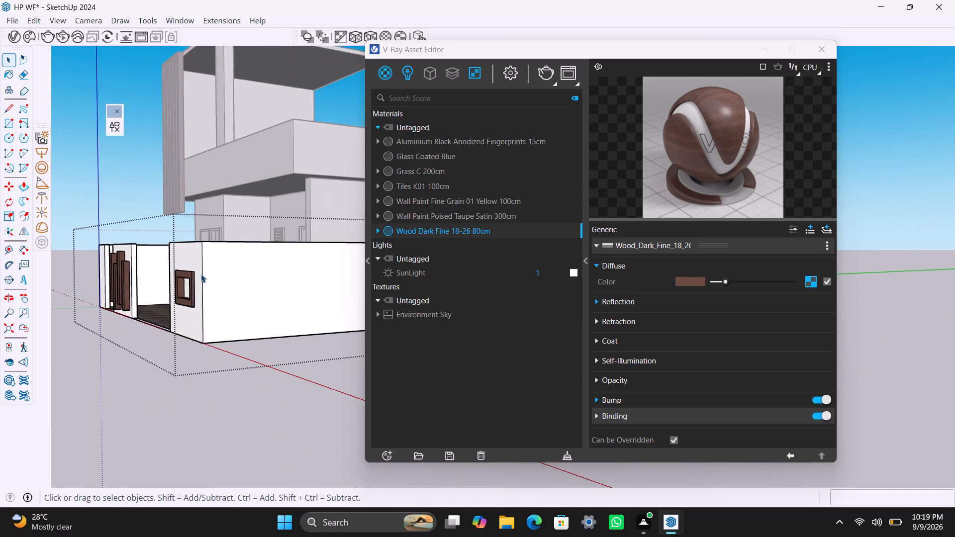
pyautogui.scroll(-8, 201, 274)
pyautogui.moveTo(161, 317); pyautogui.dragTo(348, 371, button='middle')
pyautogui.scroll(-6, 261, 374)
pyautogui.moveTo(233, 403); pyautogui.dragTo(285, 417, button='middle')
pyautogui.scroll(4, 268, 316)
pyautogui.moveTo(289, 386); pyautogui.dragTo(334, 405, button='middle')
pyautogui.scroll(3, 298, 359)
pyautogui.click(247, 402)
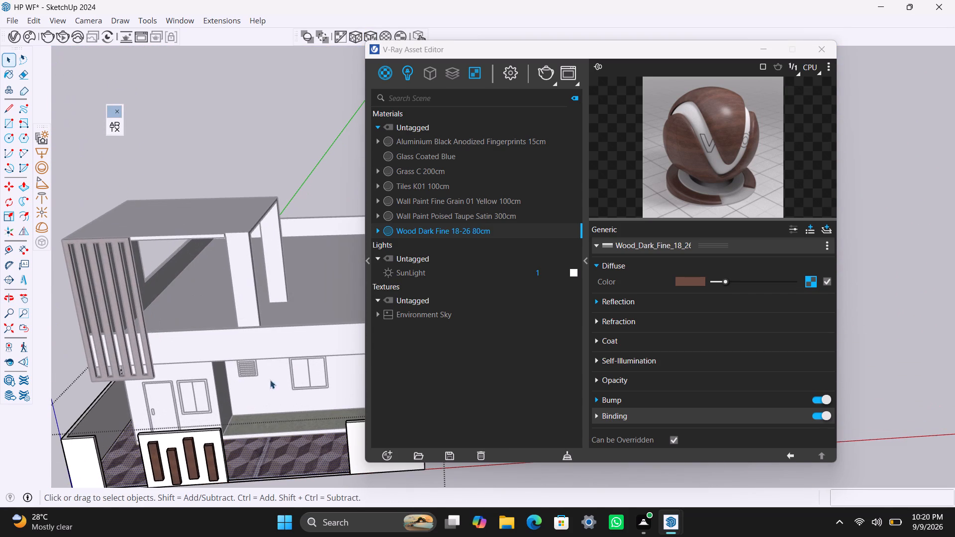
pyautogui.tripleClick(158, 108)
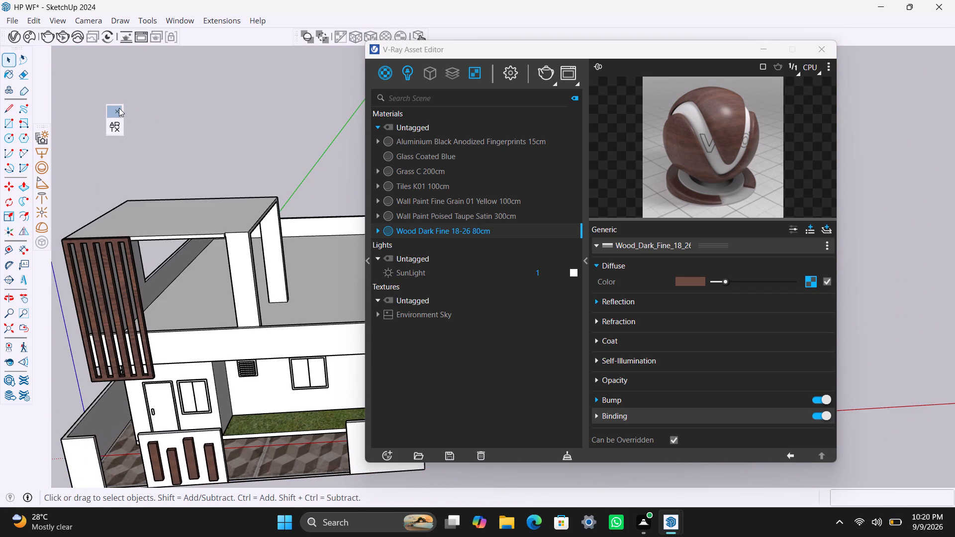
pyautogui.click(119, 108)
# Open the ground-floor group and apply Wall Paint Fine Grain 01 Yellow 100cm with fitted cubic projection to the recessed wall with the vent.
pyautogui.scroll(4, 205, 361)
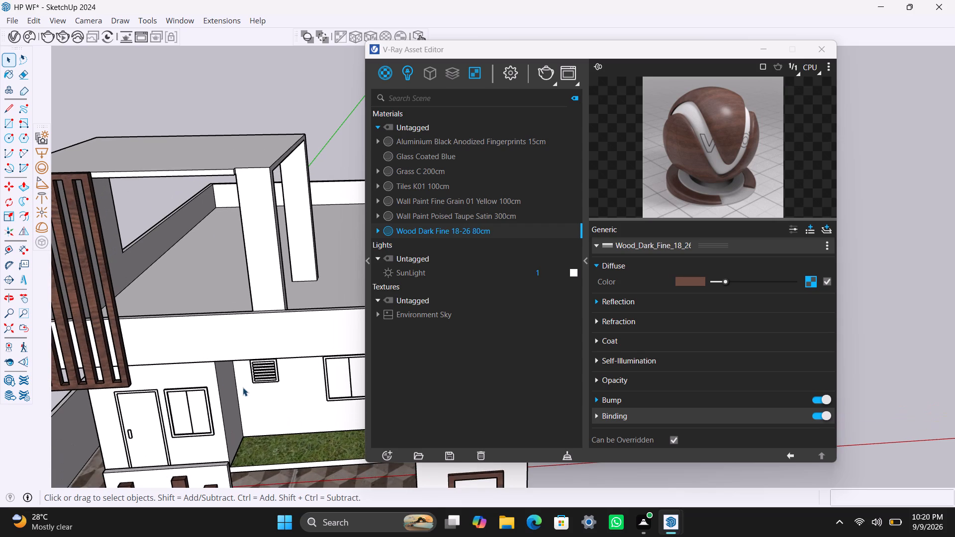
pyautogui.click(243, 387)
pyautogui.tripleClick(267, 401)
pyautogui.click(270, 410)
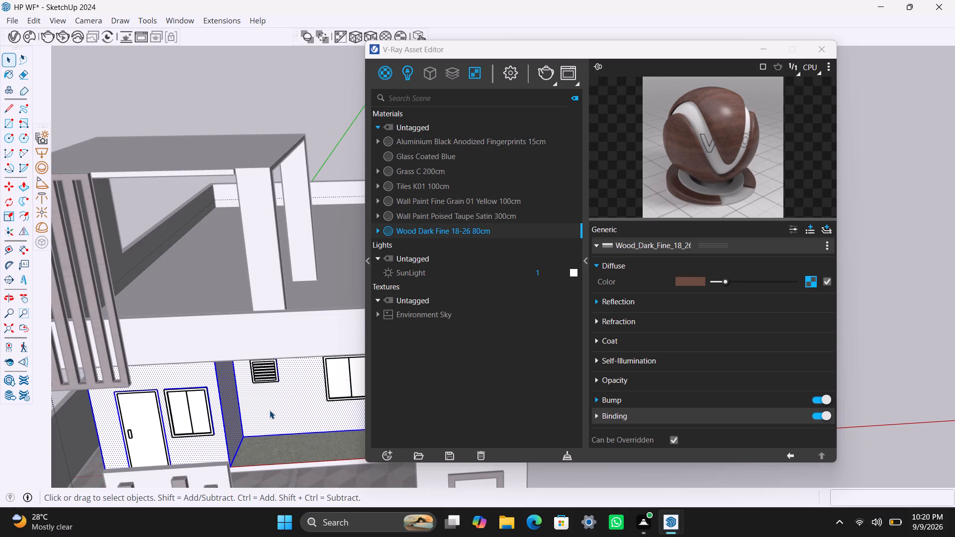
pyautogui.click(450, 217)
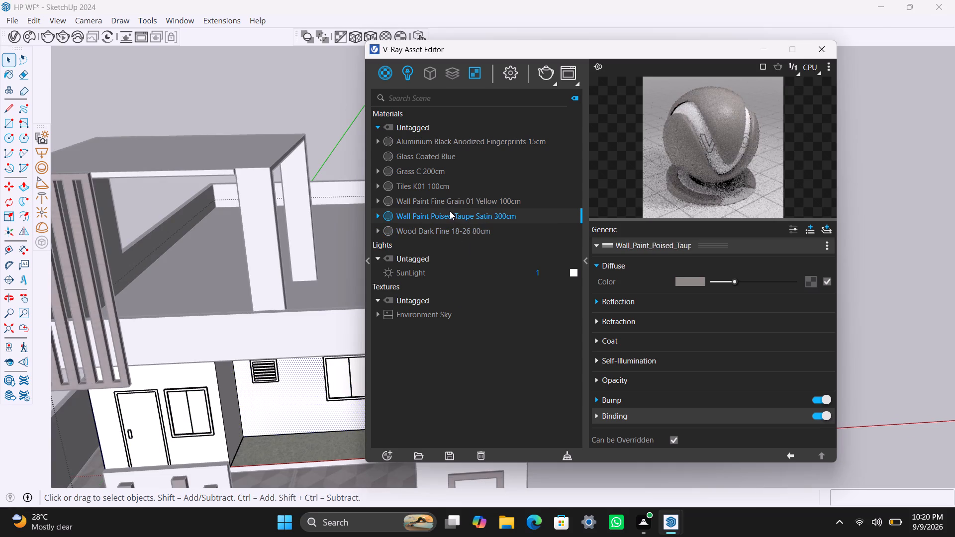
pyautogui.click(448, 203)
pyautogui.rightClick(448, 203)
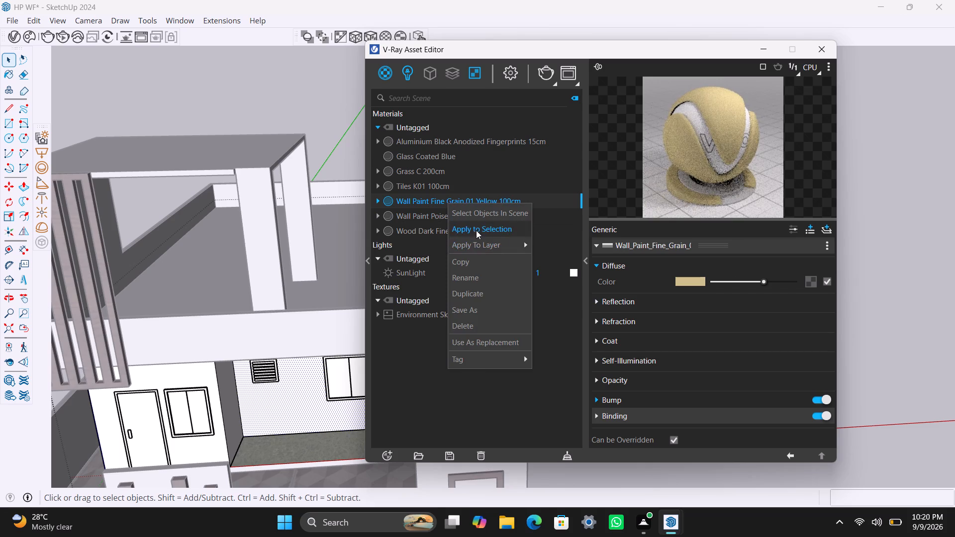
pyautogui.click(476, 230)
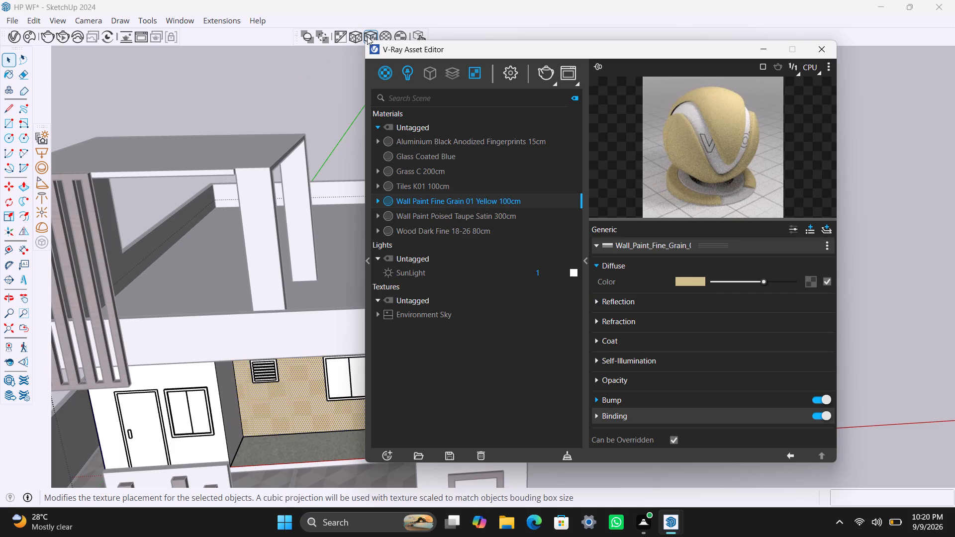
pyautogui.click(367, 36)
# Apply Wall Paint Fine Grain 01 Yellow 100cm with fitted cubic projection to the narrow return wall between the door wall and recessed wall.
pyautogui.click(233, 414)
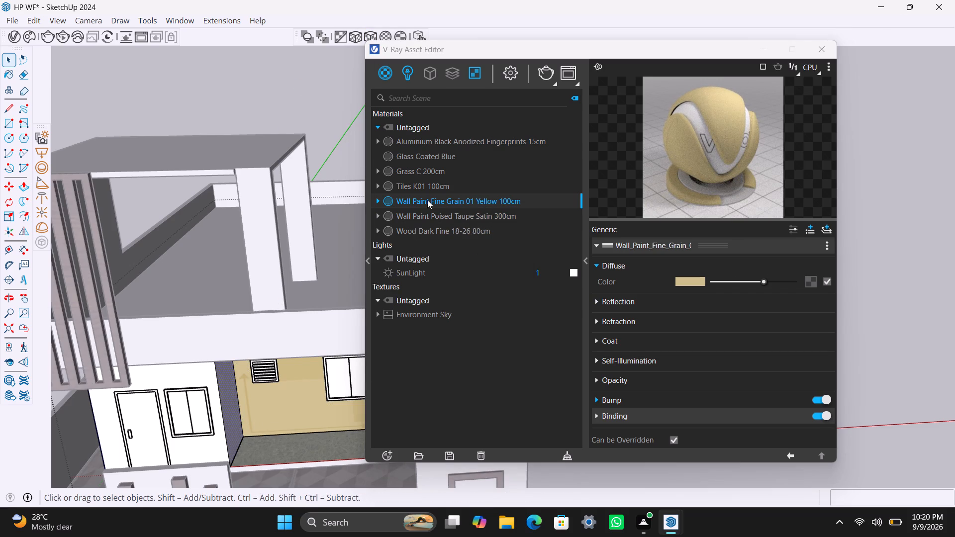
pyautogui.rightClick(427, 200)
pyautogui.click(470, 220)
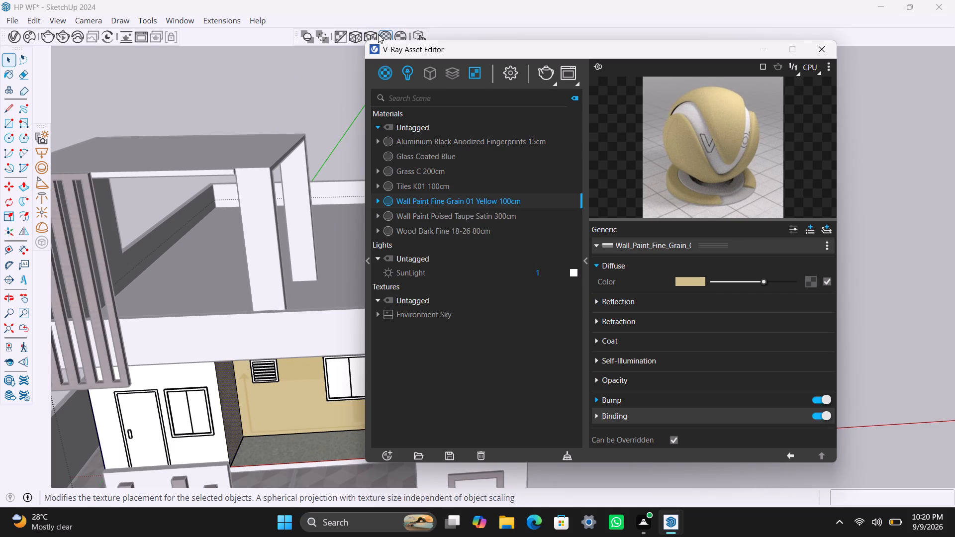
pyautogui.moveTo(373, 33); pyautogui.dragTo(372, 40)
# Apply Wall Paint Fine Grain 01 Yellow 100cm with fitted cubic projection to the ground-floor front wall around the door and window.
pyautogui.click(183, 366)
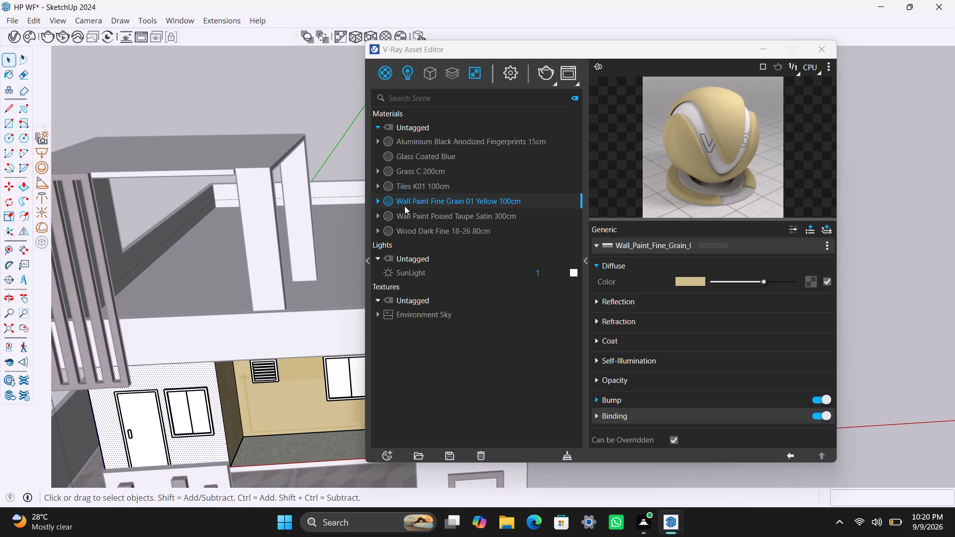
pyautogui.rightClick(404, 204)
pyautogui.click(449, 232)
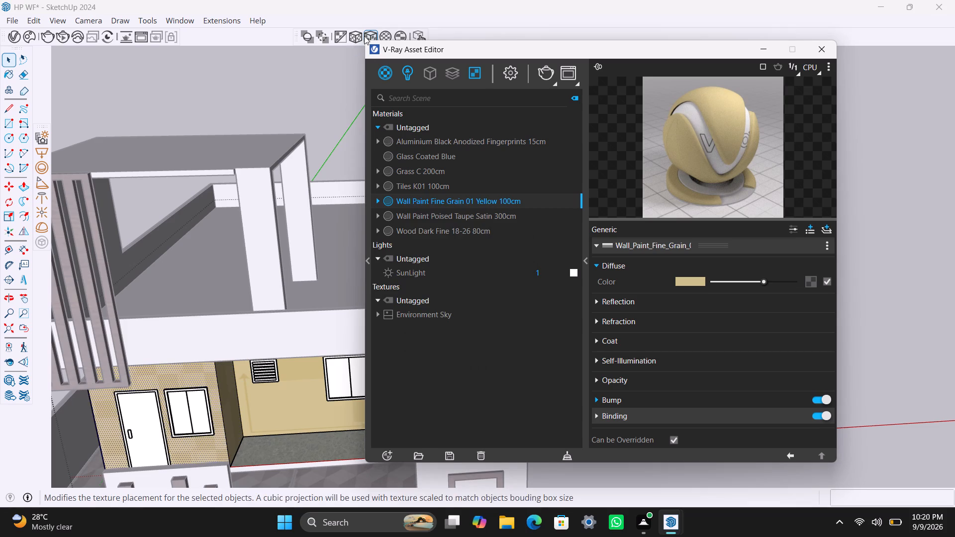
pyautogui.click(365, 34)
# Apply Wall Paint Fine Grain 01 Yellow 100cm with fitted cubic projection to the ground floor's long outer side wall with the windows.
pyautogui.scroll(-11, 231, 341)
pyautogui.moveTo(298, 388); pyautogui.dragTo(71, 393, button='middle')
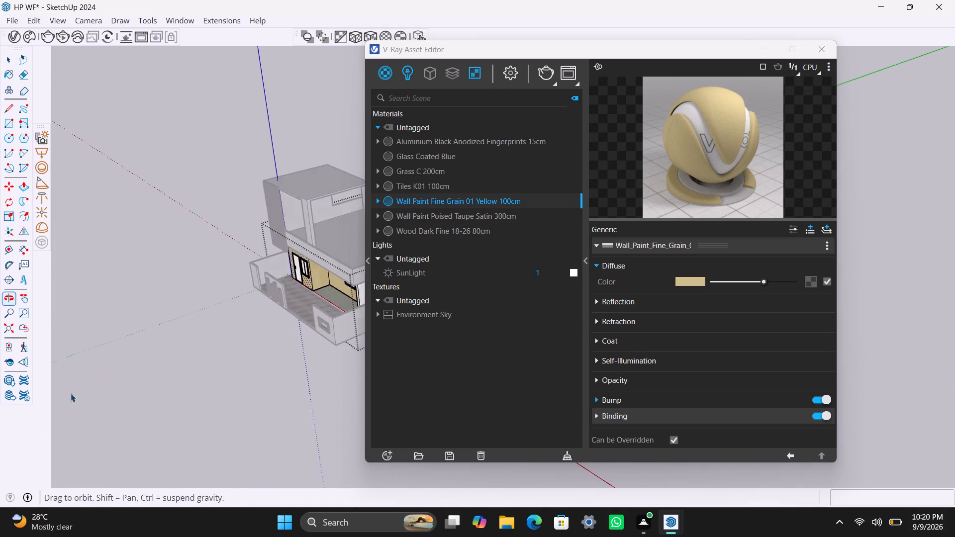
pyautogui.moveTo(71, 393); pyautogui.dragTo(34, 429, button='middle')
pyautogui.scroll(-5, 226, 332)
pyautogui.keyDown('shift'); pyautogui.moveTo(255, 366); pyautogui.dragTo(117, 436, button='middle'); pyautogui.keyUp('shift')
pyautogui.scroll(8, 192, 374)
pyautogui.click(206, 360)
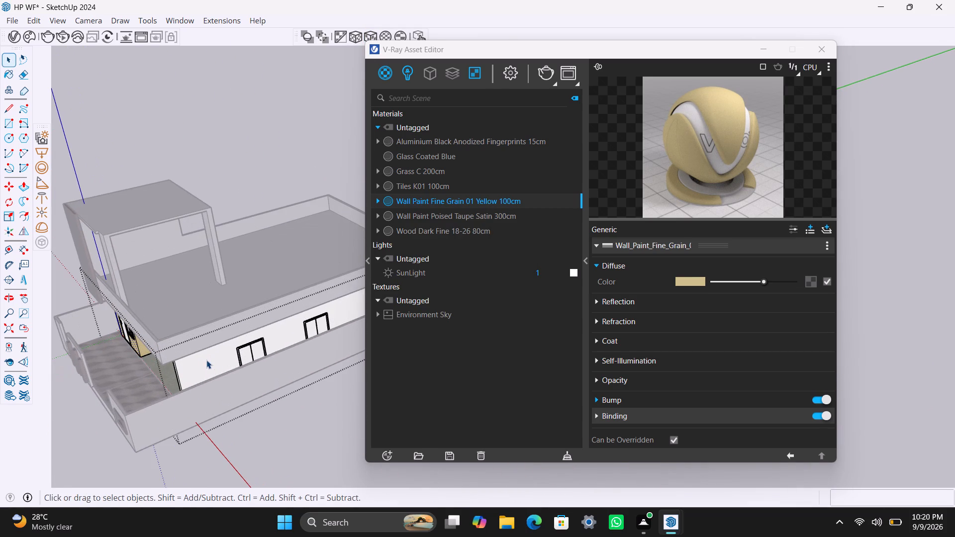
pyautogui.rightClick(468, 201)
pyautogui.click(484, 220)
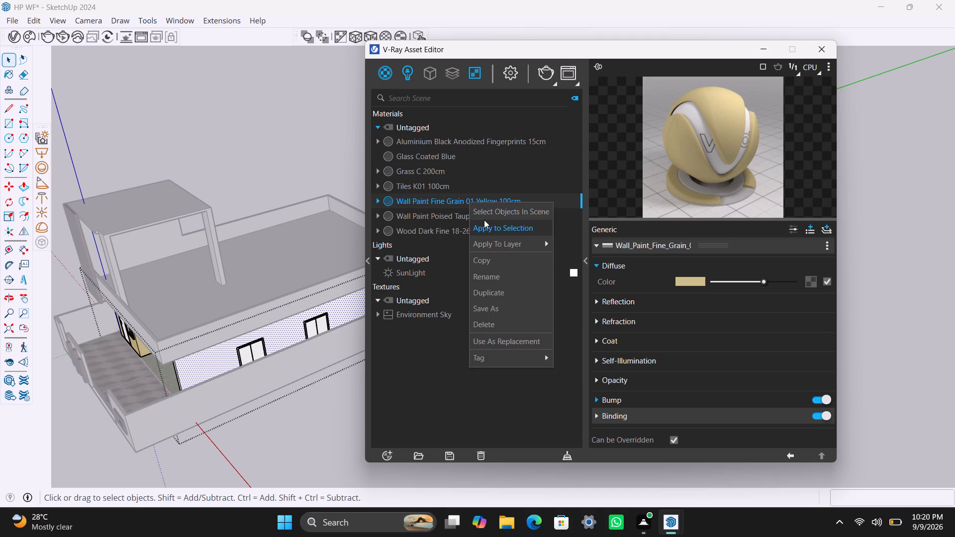
pyautogui.click(378, 33)
# Apply Wall Paint Fine Grain 01 Yellow 100cm with fitted cubic projection to the inner face of the wall projecting beside the grass recess.
pyautogui.scroll(-4, 248, 427)
pyautogui.moveTo(165, 432); pyautogui.dragTo(297, 415, button='middle')
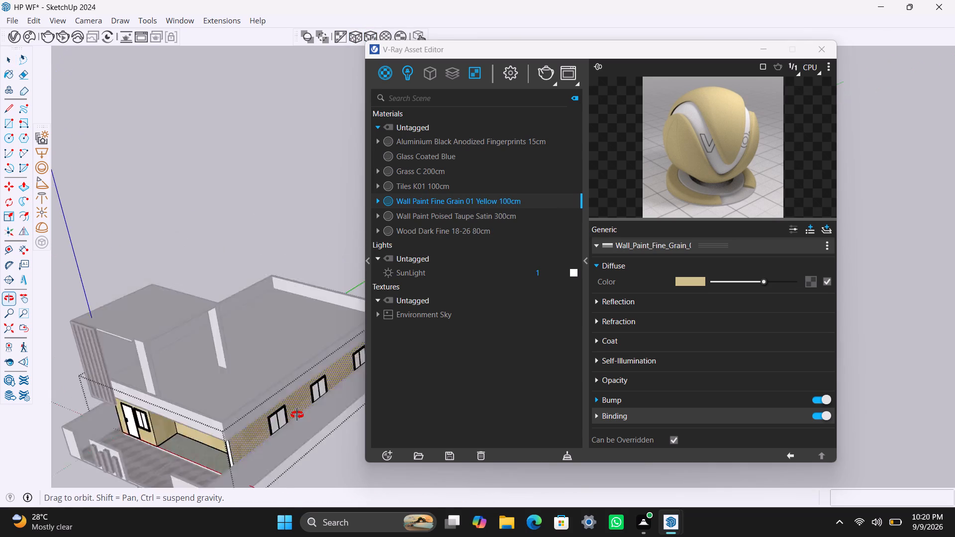
pyautogui.moveTo(297, 415); pyautogui.dragTo(370, 388, button='middle')
pyautogui.scroll(-5, 235, 431)
pyautogui.moveTo(222, 402); pyautogui.dragTo(240, 277, button='middle')
pyautogui.scroll(3, 311, 367)
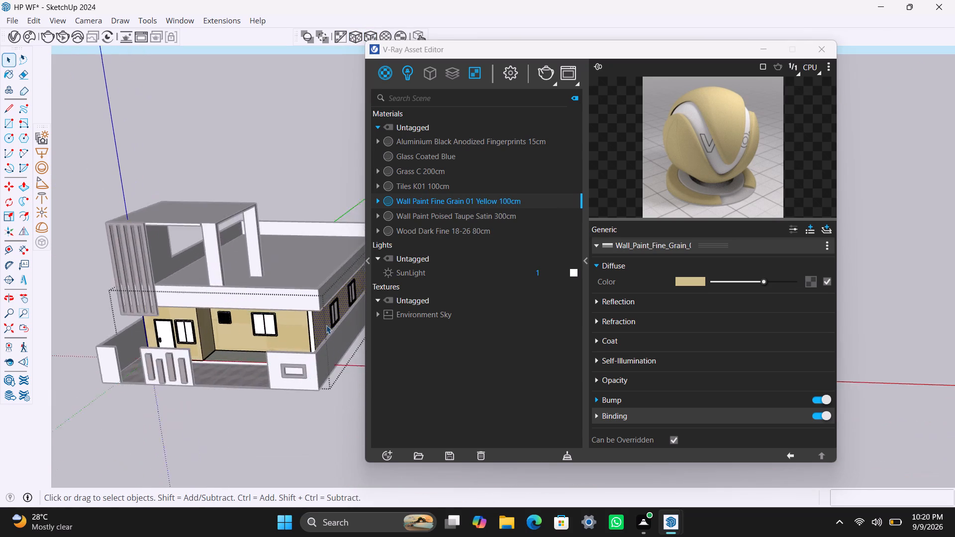
pyautogui.scroll(6, 326, 325)
pyautogui.moveTo(324, 351); pyautogui.dragTo(387, 354, button='middle')
pyautogui.scroll(-12, 306, 308)
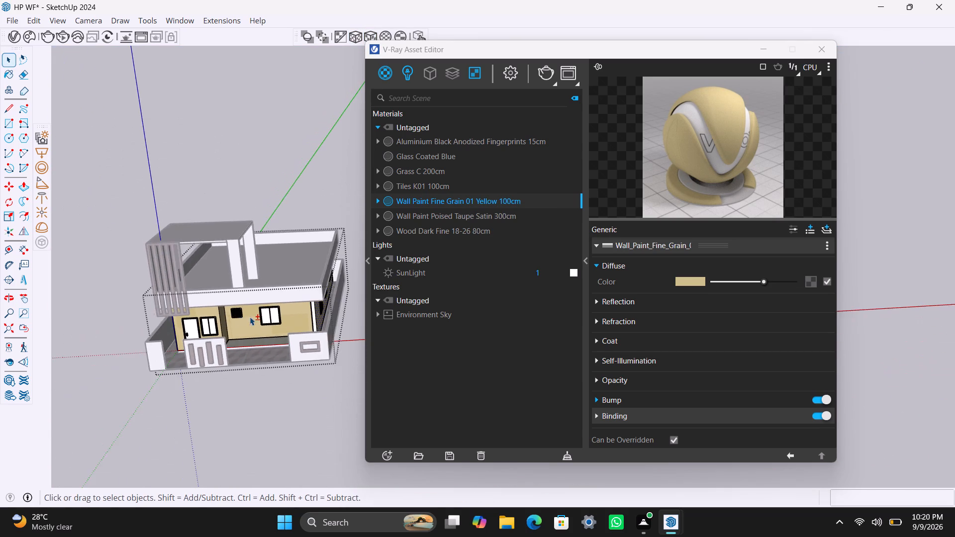
pyautogui.keyDown('shift'); pyautogui.moveTo(228, 315); pyautogui.dragTo(185, 315, button='middle'); pyautogui.keyUp('shift')
pyautogui.scroll(4, 192, 317)
pyautogui.moveTo(245, 326); pyautogui.dragTo(307, 331, button='middle')
pyautogui.scroll(10, 322, 354)
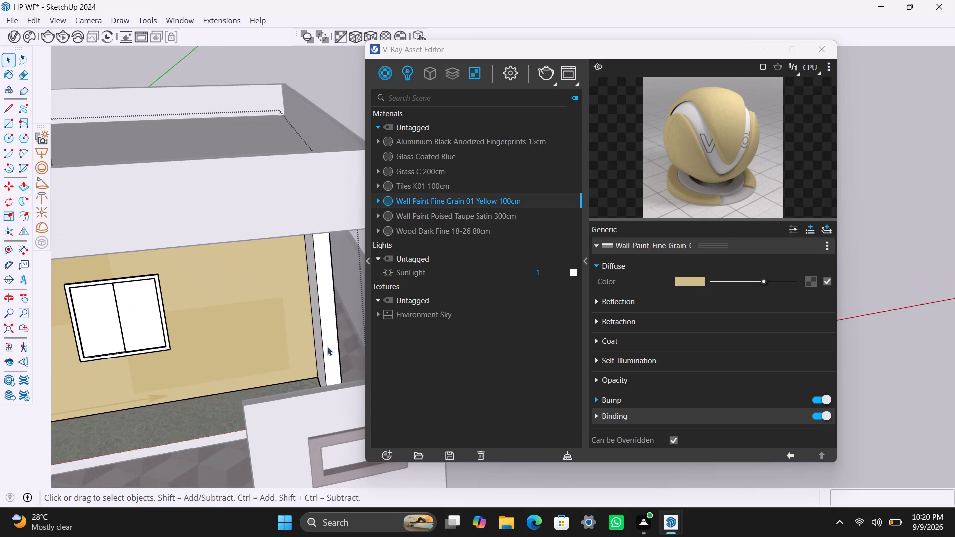
pyautogui.moveTo(333, 348); pyautogui.dragTo(350, 353, button='middle')
pyautogui.scroll(3, 323, 342)
pyautogui.click(320, 289)
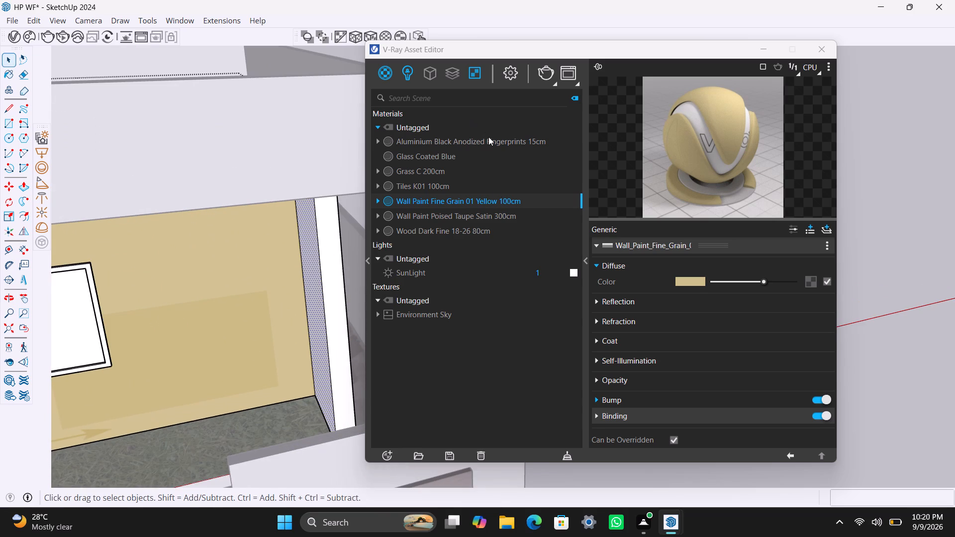
pyautogui.rightClick(493, 197)
pyautogui.click(511, 224)
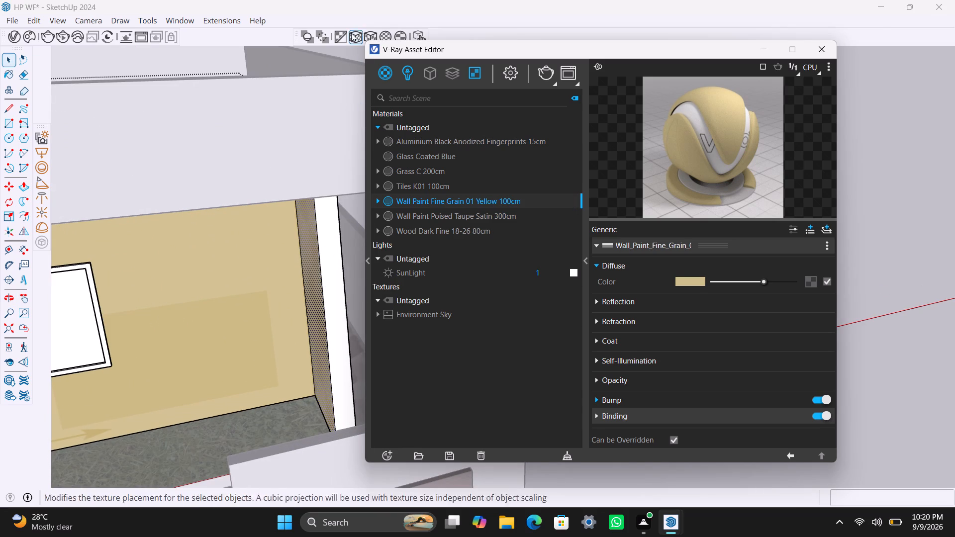
pyautogui.click(369, 37)
# Apply Wall Paint Fine Grain 01 Yellow 100cm with fitted cubic projection to the narrow front end face of that projecting wall.
pyautogui.scroll(2, 331, 288)
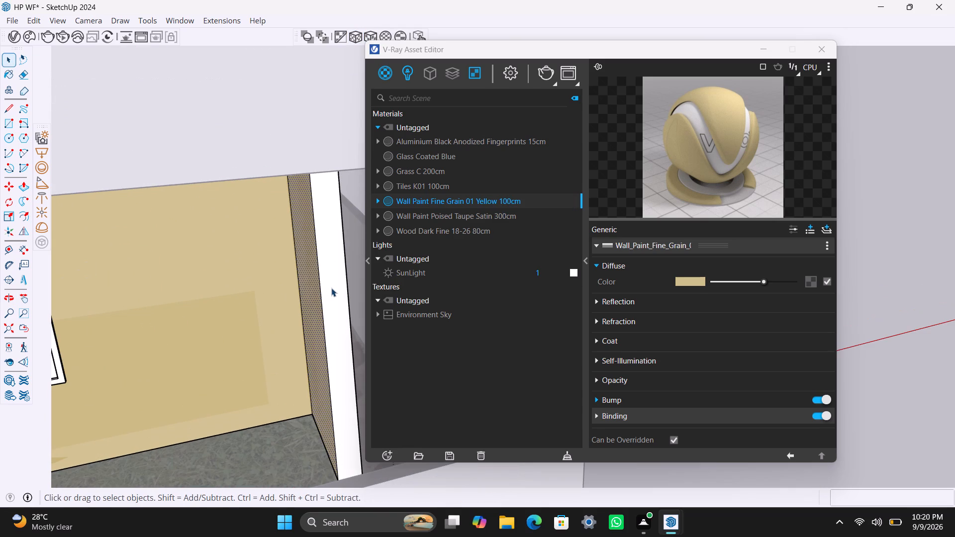
pyautogui.click(331, 287)
pyautogui.rightClick(445, 198)
pyautogui.click(469, 229)
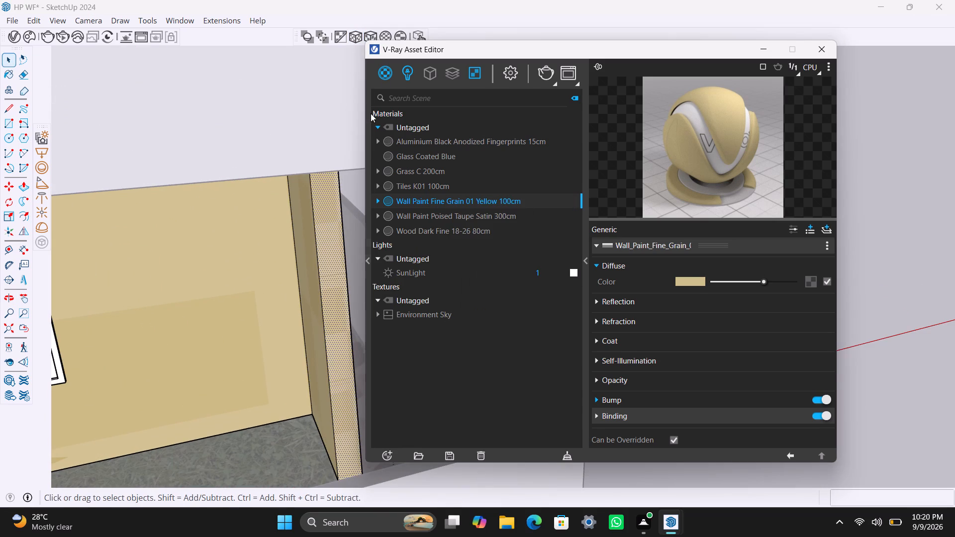
pyautogui.click(372, 38)
# Apply Wall Paint Fine Grain 01 Yellow 100cm with fitted cubic projection to the ground floor's long side wall on the entrance-door side.
pyautogui.scroll(-12, 288, 369)
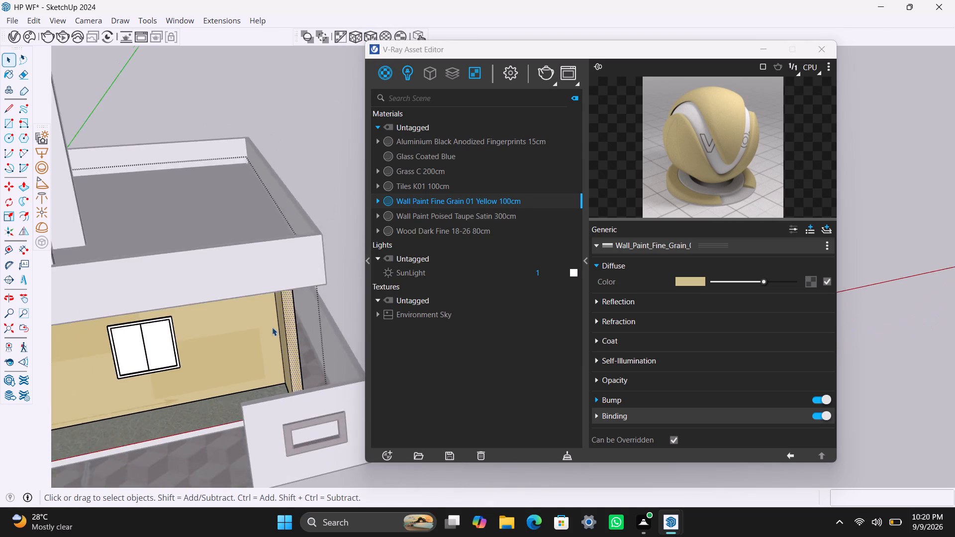
pyautogui.scroll(-13, 272, 327)
pyautogui.scroll(-5, 163, 349)
pyautogui.scroll(-1, 202, 337)
pyautogui.moveTo(202, 337); pyautogui.dragTo(38, 392, button='middle')
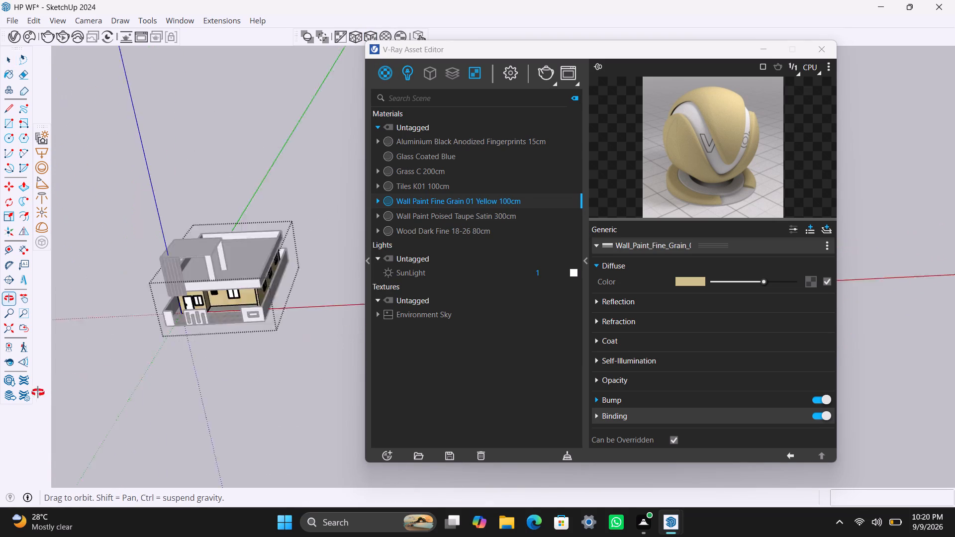
pyautogui.moveTo(38, 392); pyautogui.dragTo(38, 381, button='middle')
pyautogui.scroll(-5, 200, 327)
pyautogui.scroll(-4, 293, 283)
pyautogui.moveTo(297, 285); pyautogui.dragTo(283, 320, button='middle')
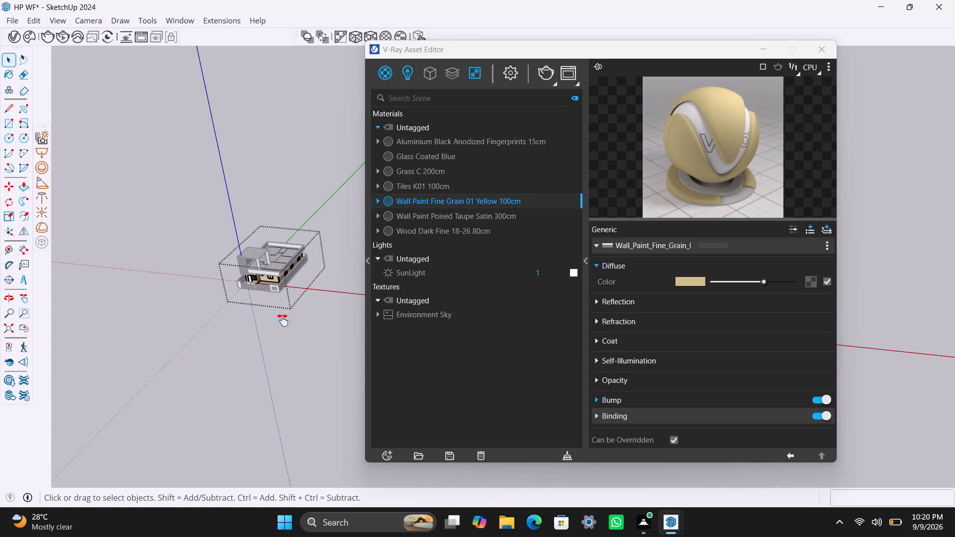
pyautogui.moveTo(283, 320); pyautogui.dragTo(245, 360, button='middle')
pyautogui.scroll(11, 241, 352)
pyautogui.moveTo(278, 362); pyautogui.dragTo(107, 384, button='middle')
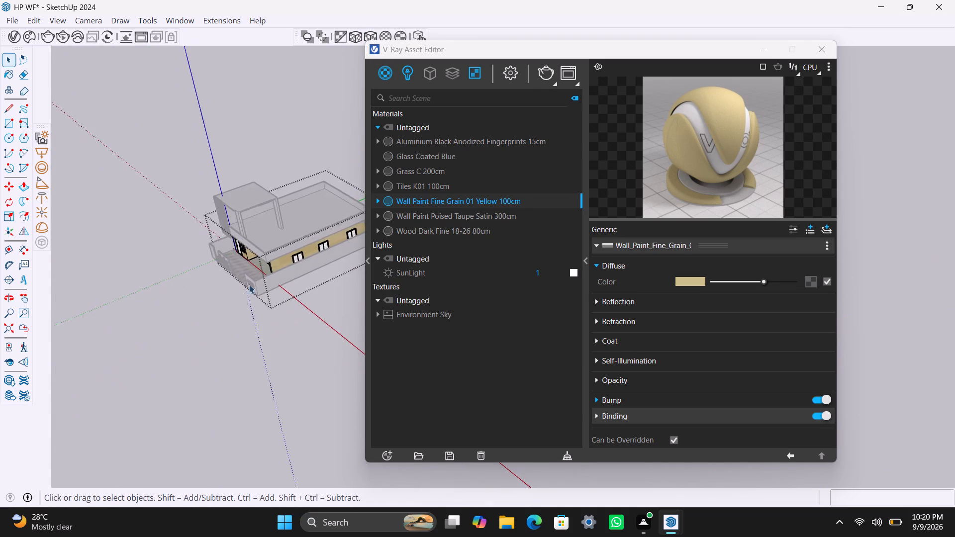
pyautogui.scroll(4, 256, 275)
pyautogui.scroll(-6, 243, 323)
pyautogui.moveTo(173, 344); pyautogui.dragTo(599, 313, button='middle')
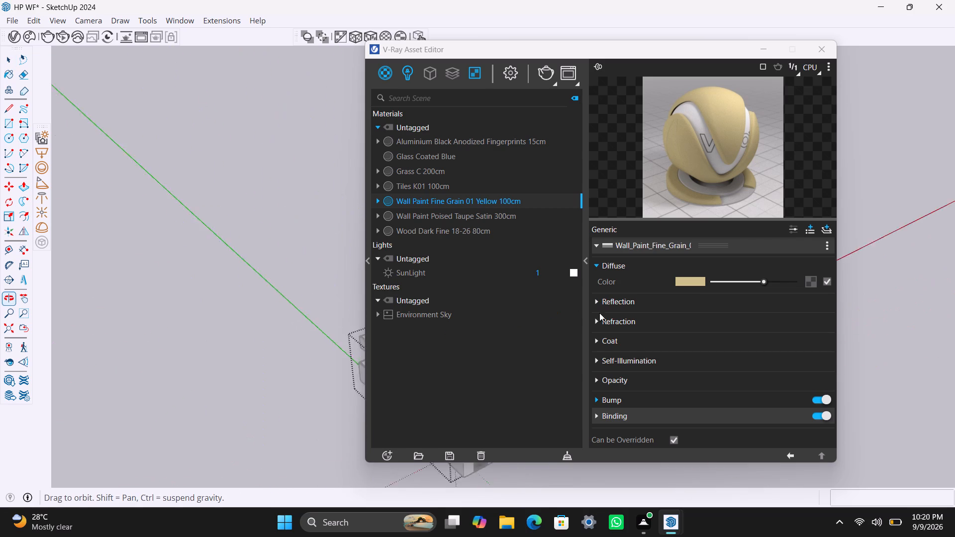
pyautogui.moveTo(599, 313); pyautogui.dragTo(606, 303, button='middle')
pyautogui.scroll(-5, 320, 380)
pyautogui.keyDown('shift'); pyautogui.moveTo(241, 334); pyautogui.dragTo(0, 340, button='middle'); pyautogui.keyUp('shift')
pyautogui.scroll(5, 130, 386)
pyautogui.moveTo(191, 445); pyautogui.dragTo(273, 404, button='middle')
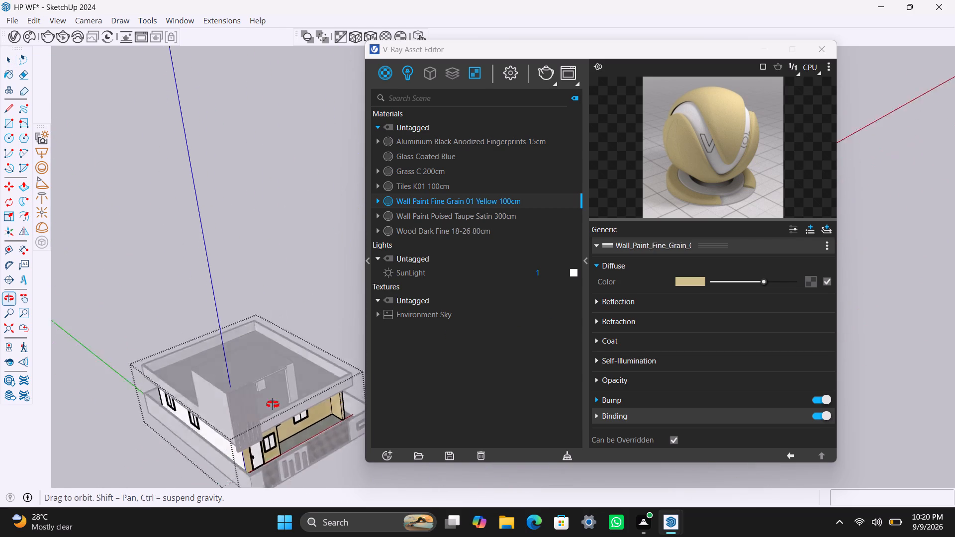
pyautogui.moveTo(273, 404); pyautogui.dragTo(336, 329, button='middle')
pyautogui.scroll(4, 253, 439)
pyautogui.click(243, 434)
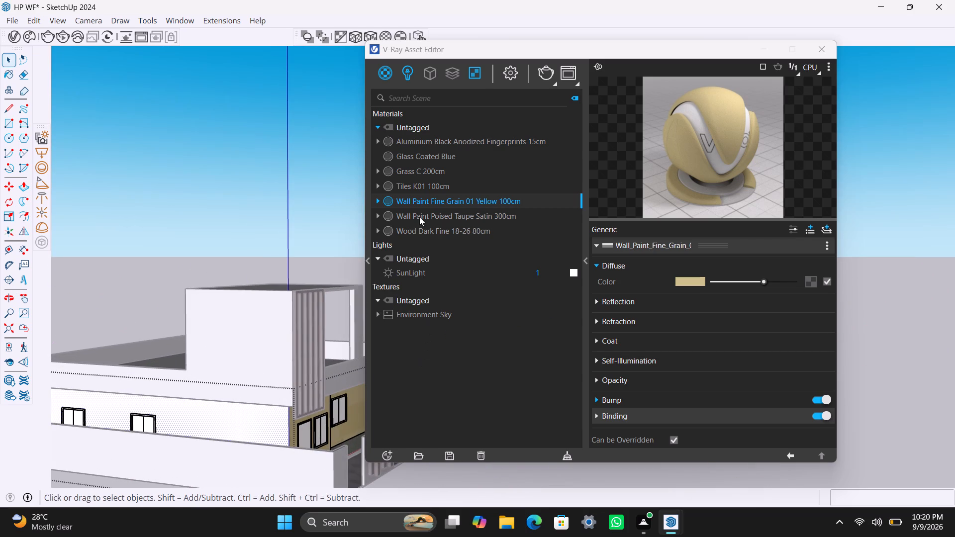
pyautogui.rightClick(423, 206)
pyautogui.click(490, 233)
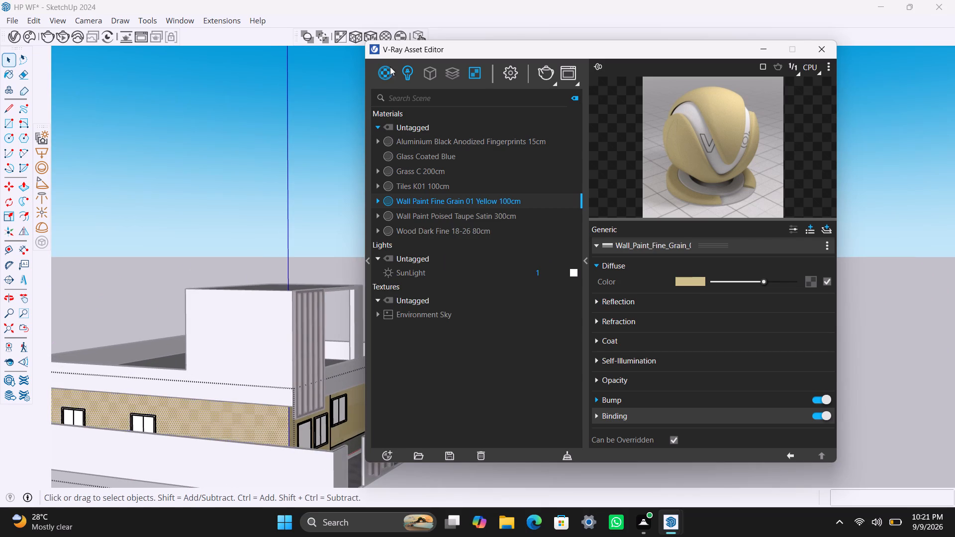
pyautogui.click(371, 34)
# Apply Wall Paint Fine Grain 01 Yellow 100cm with fitted cubic projection to the ground floor's rear wall with the windows.
pyautogui.scroll(-11, 189, 346)
pyautogui.moveTo(73, 389); pyautogui.dragTo(354, 366, button='middle')
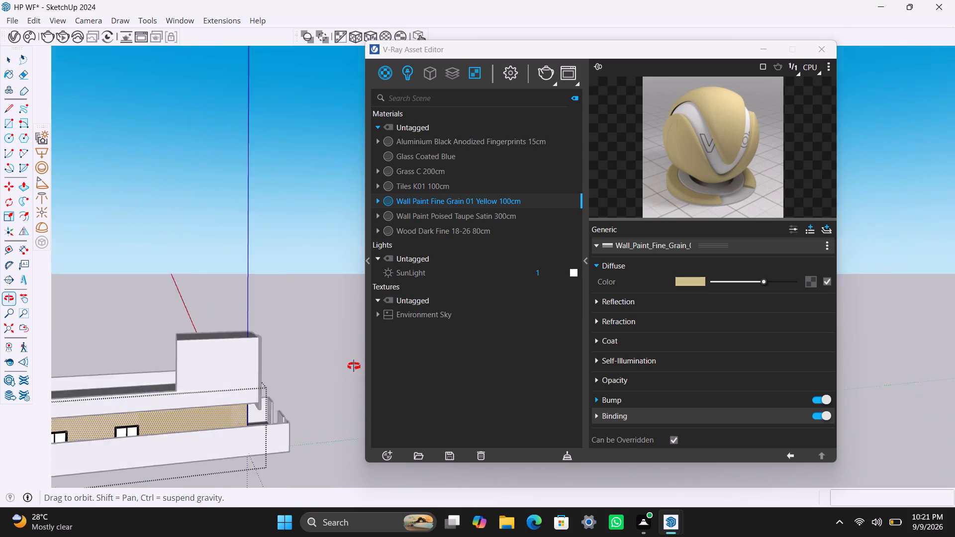
pyautogui.moveTo(354, 366); pyautogui.dragTo(477, 334, button='middle')
pyautogui.scroll(3, 307, 335)
pyautogui.click(312, 325)
pyautogui.rightClick(455, 201)
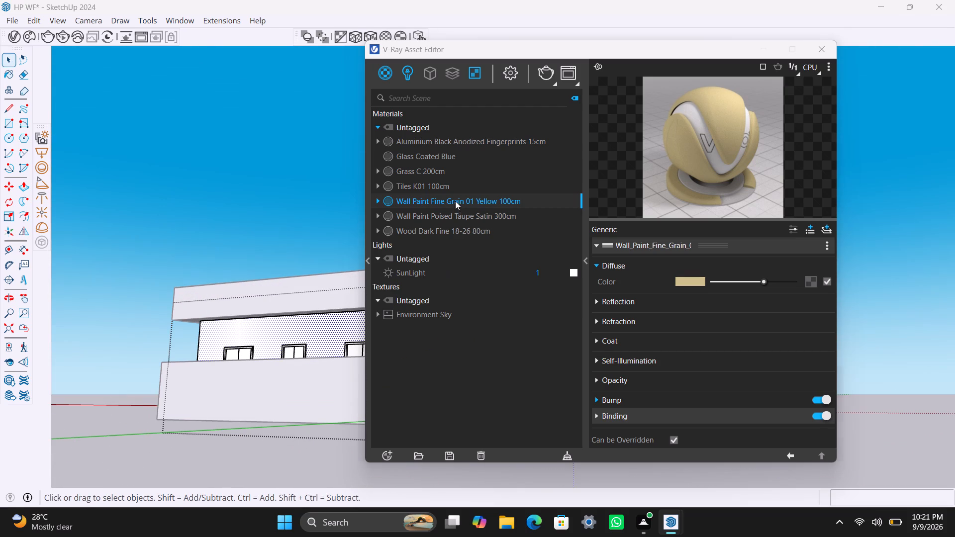
pyautogui.click(464, 229)
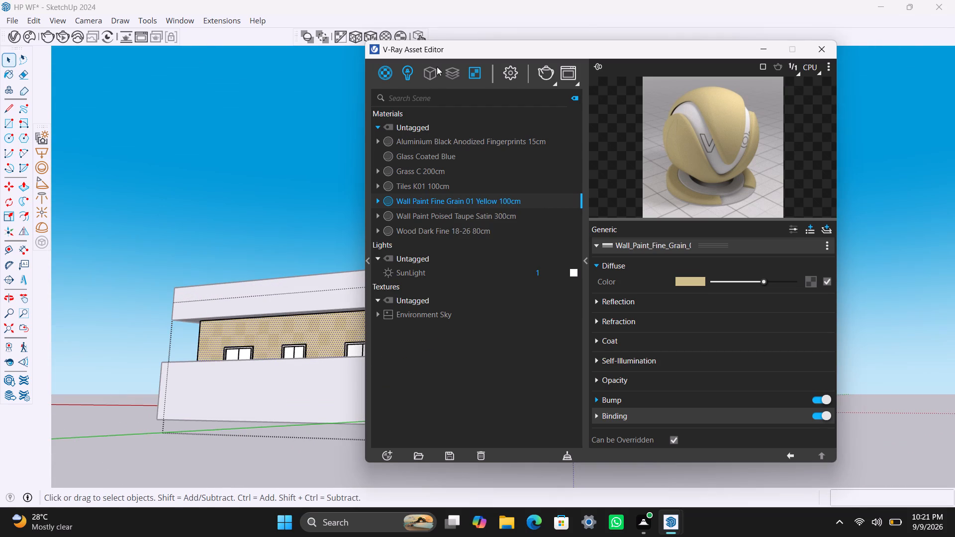
pyautogui.click(374, 37)
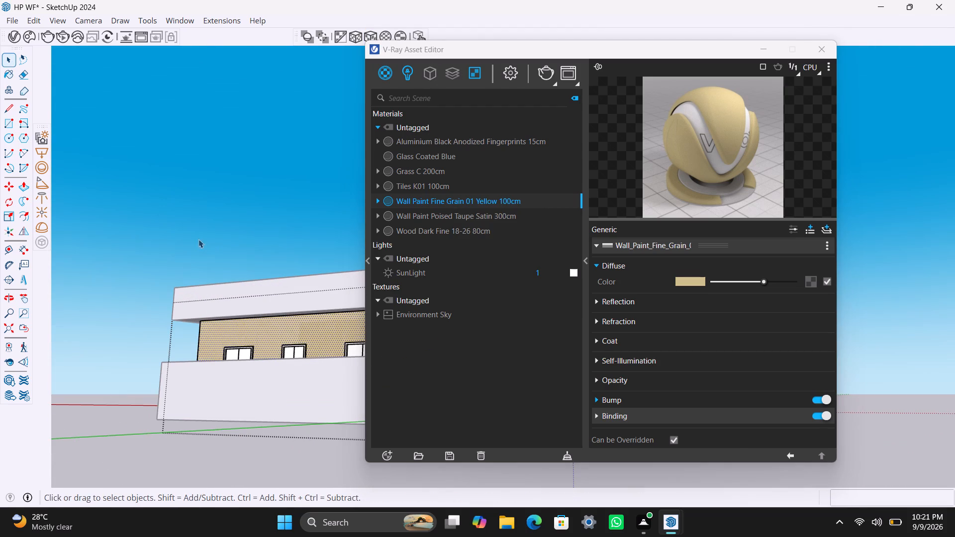
# Apply Wall Paint Poised Taupe Satin 300cm with fitted cubic projection to the boundary wall's long outer face on the entrance-door side.
pyautogui.scroll(-10, 195, 253)
pyautogui.moveTo(253, 304); pyautogui.dragTo(22, 458, button='middle')
pyautogui.scroll(-6, 202, 309)
pyautogui.keyDown('shift'); pyautogui.moveTo(254, 339); pyautogui.dragTo(114, 401, button='middle'); pyautogui.keyUp('shift')
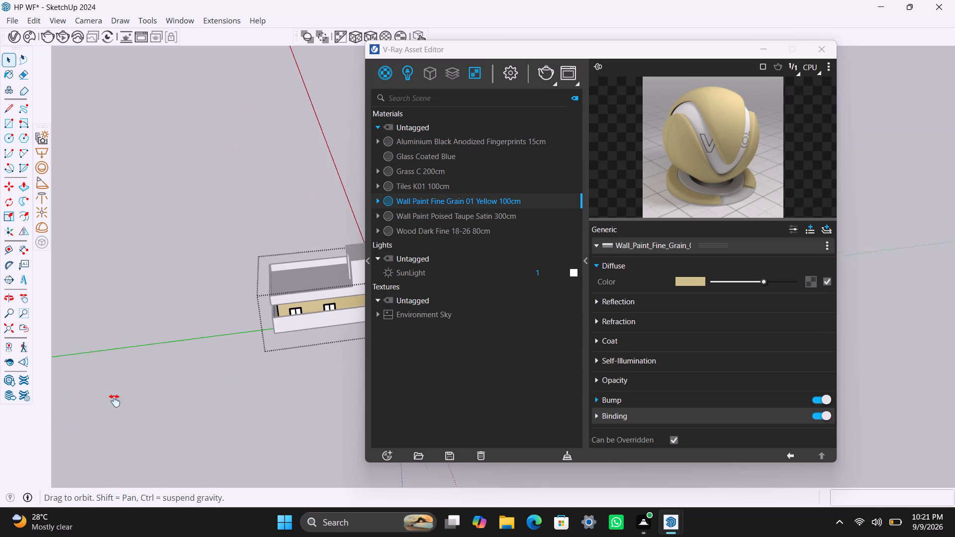
pyautogui.keyDown('shift'); pyautogui.moveTo(114, 401); pyautogui.dragTo(65, 415, button='middle'); pyautogui.keyUp('shift')
pyautogui.scroll(3, 191, 374)
pyautogui.click(293, 234)
pyautogui.click(207, 376)
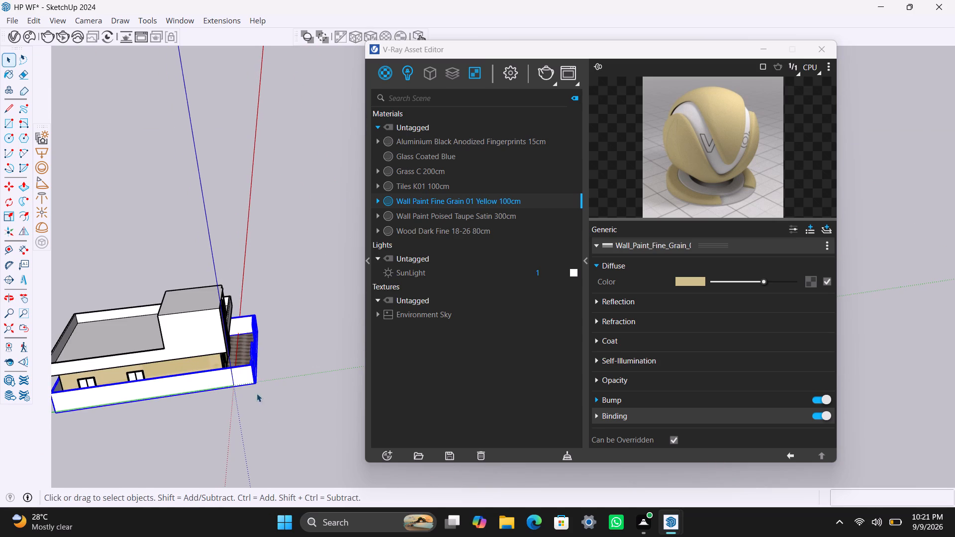
pyautogui.scroll(4, 264, 386)
pyautogui.moveTo(294, 370); pyautogui.dragTo(133, 409, button='middle')
pyautogui.scroll(8, 247, 301)
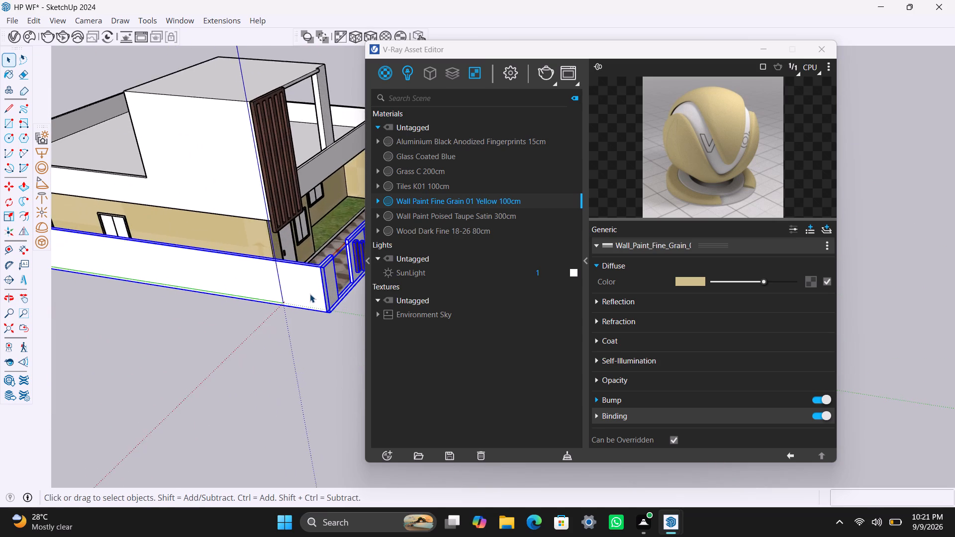
pyautogui.tripleClick(310, 294)
pyautogui.doubleClick(253, 289)
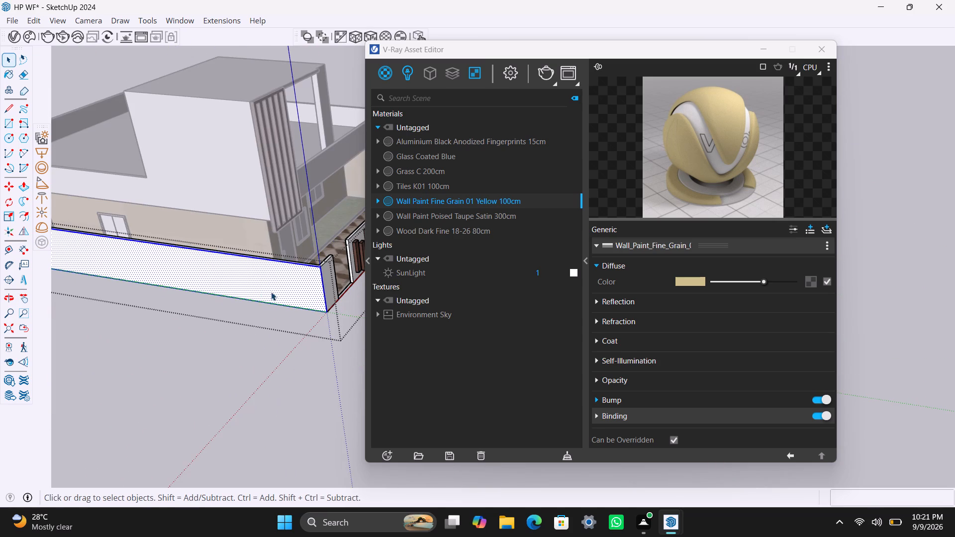
pyautogui.click(440, 217)
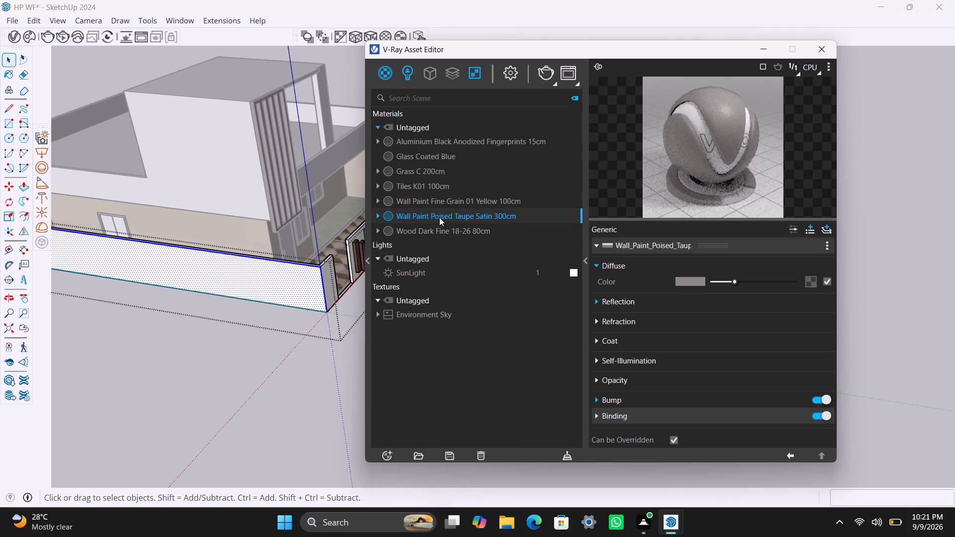
pyautogui.rightClick(439, 217)
pyautogui.click(485, 240)
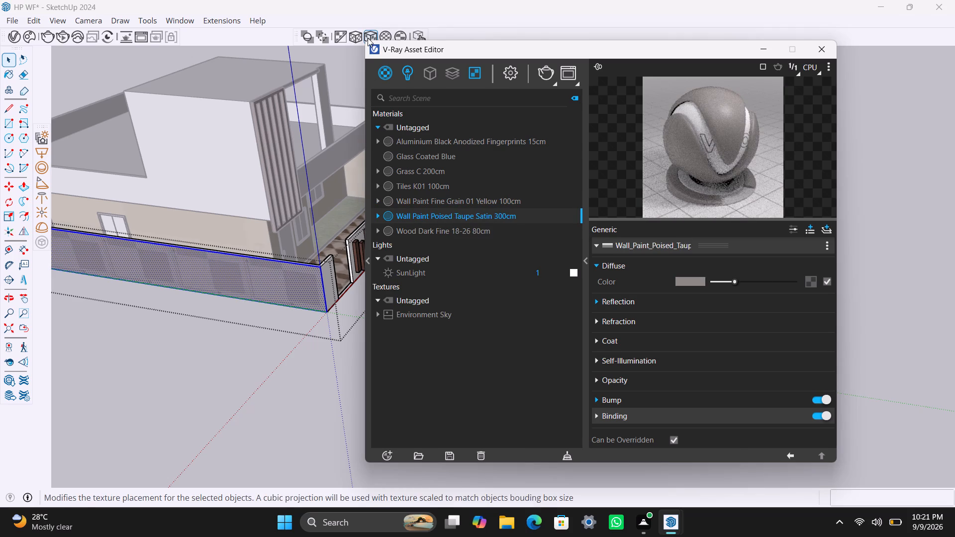
pyautogui.moveTo(368, 37); pyautogui.dragTo(368, 42)
# Apply Wall Paint Poised Taupe Satin 300cm with fitted cubic projection to the boundary wall's short front return at that corner.
pyautogui.scroll(3, 330, 282)
pyautogui.click(331, 279)
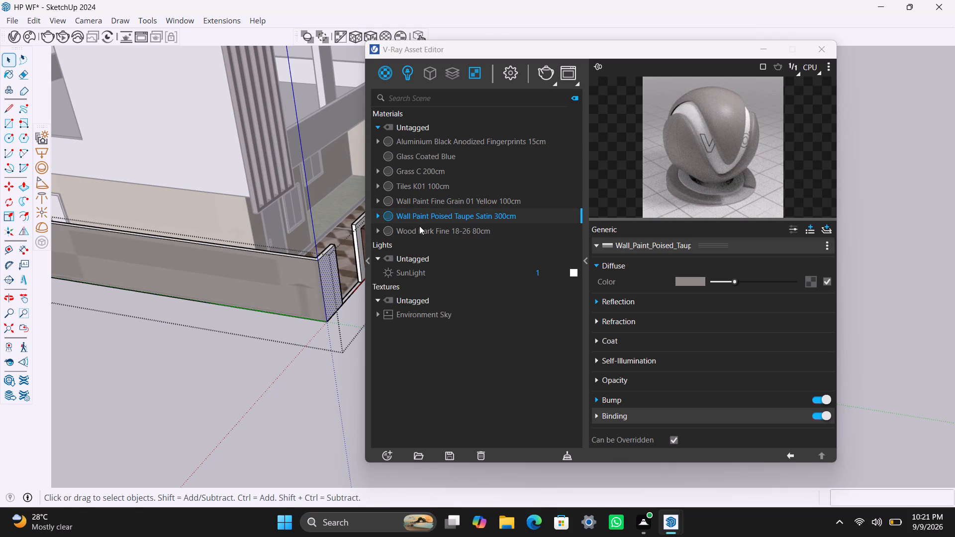
pyautogui.rightClick(423, 213)
pyautogui.click(450, 239)
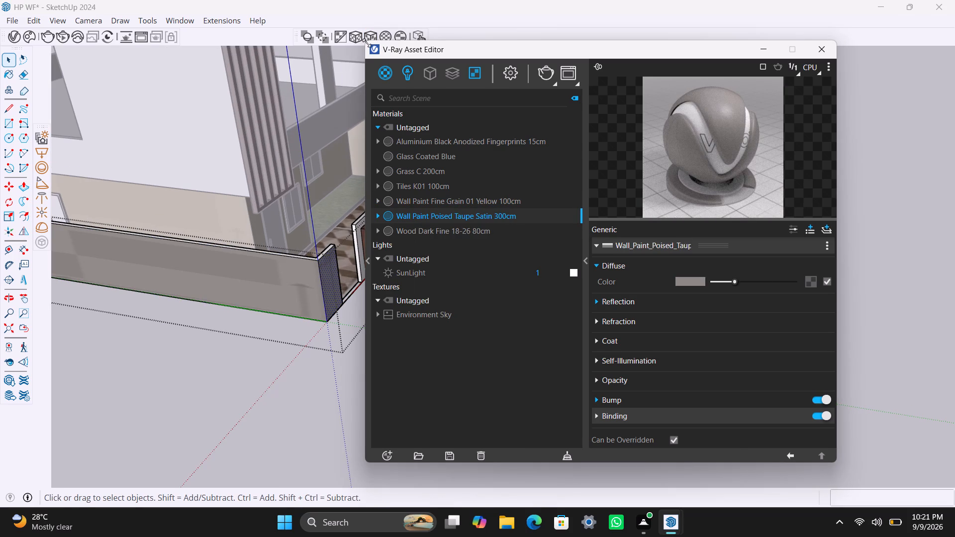
pyautogui.moveTo(373, 38); pyautogui.dragTo(373, 45)
# Apply Wall Paint Poised Taupe Satin 300cm with fitted cubic projection to the front boundary panel with the four wood-lined slots.
pyautogui.scroll(-12, 320, 381)
pyautogui.moveTo(314, 348); pyautogui.dragTo(174, 348, button='middle')
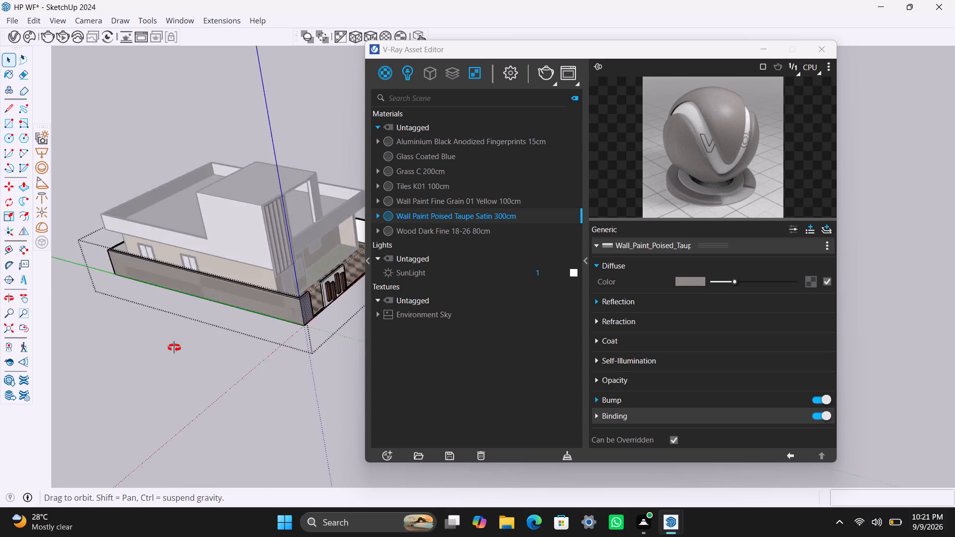
pyautogui.moveTo(174, 348); pyautogui.dragTo(61, 339, button='middle')
pyautogui.scroll(-12, 224, 282)
pyautogui.keyDown('shift'); pyautogui.moveTo(288, 301); pyautogui.dragTo(163, 358, button='middle'); pyautogui.keyUp('shift')
pyautogui.scroll(6, 194, 313)
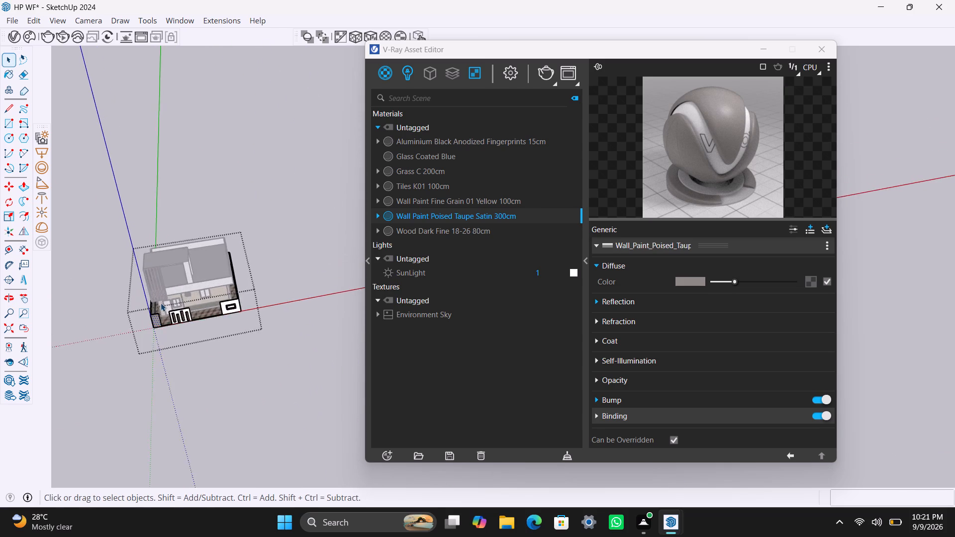
pyautogui.scroll(15, 161, 303)
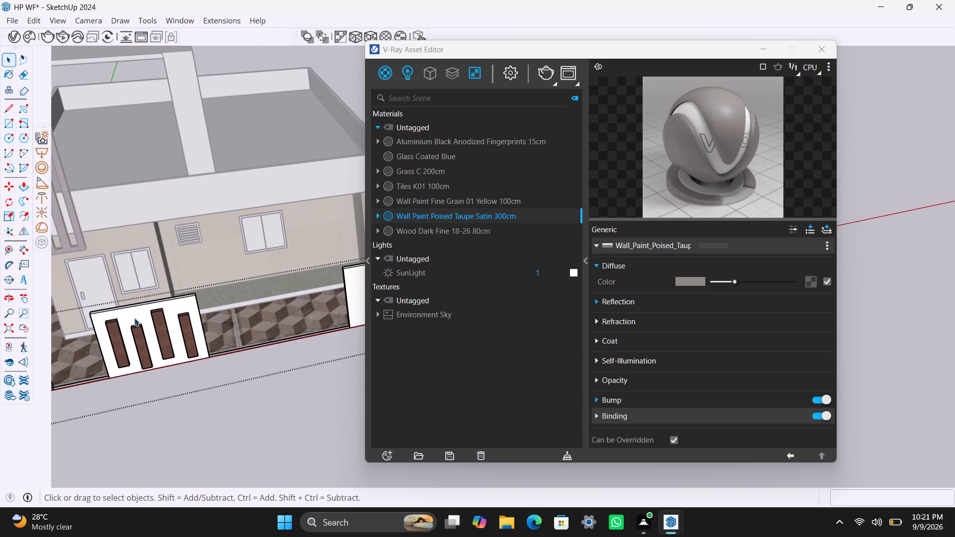
pyautogui.click(134, 318)
pyautogui.rightClick(426, 212)
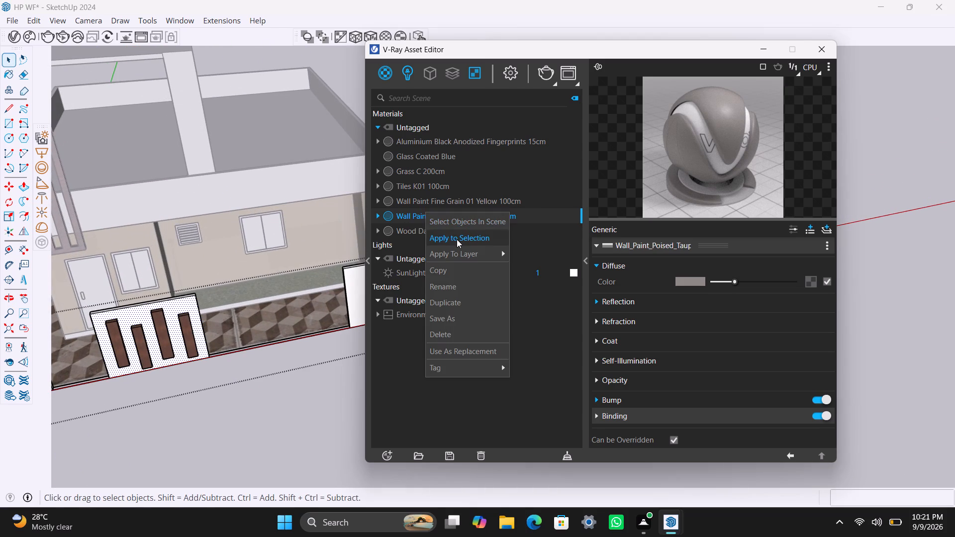
pyautogui.click(458, 240)
pyautogui.click(373, 32)
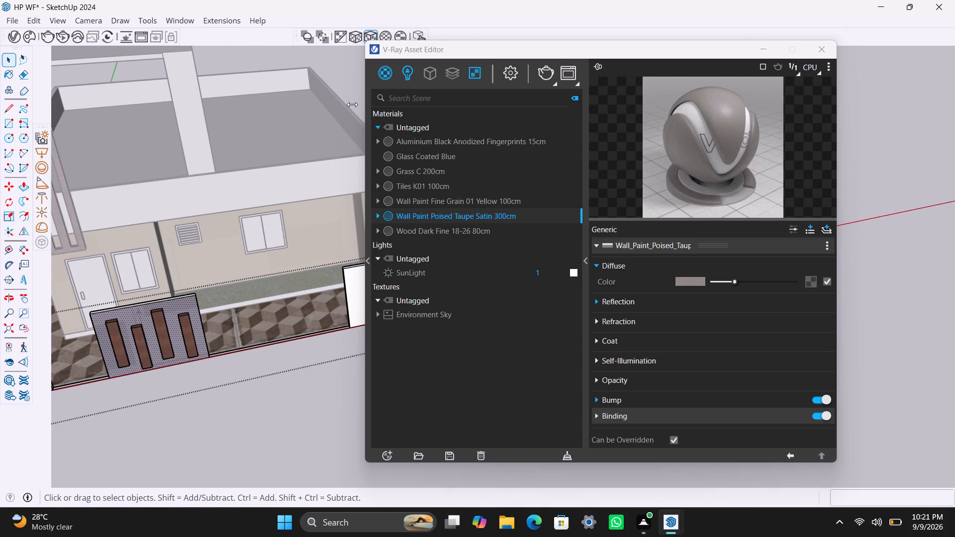
# Apply Wall Paint Poised Taupe Satin 300cm with fitted cubic projection to the front boundary panel around the wood-framed rectangular opening.
pyautogui.scroll(-16, 272, 354)
pyautogui.moveTo(278, 356); pyautogui.dragTo(201, 373, button='middle')
pyautogui.scroll(8, 240, 337)
pyautogui.click(324, 281)
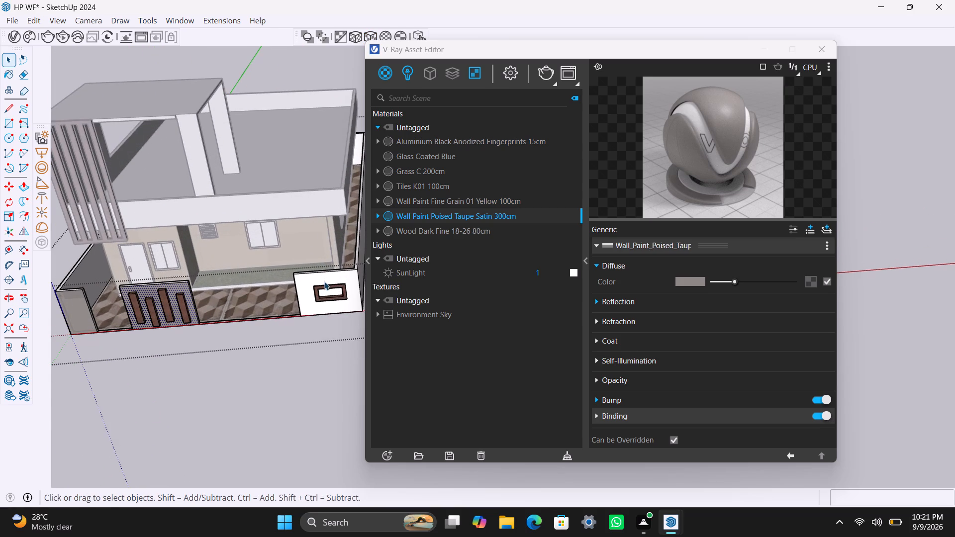
pyautogui.rightClick(453, 213)
pyautogui.click(489, 234)
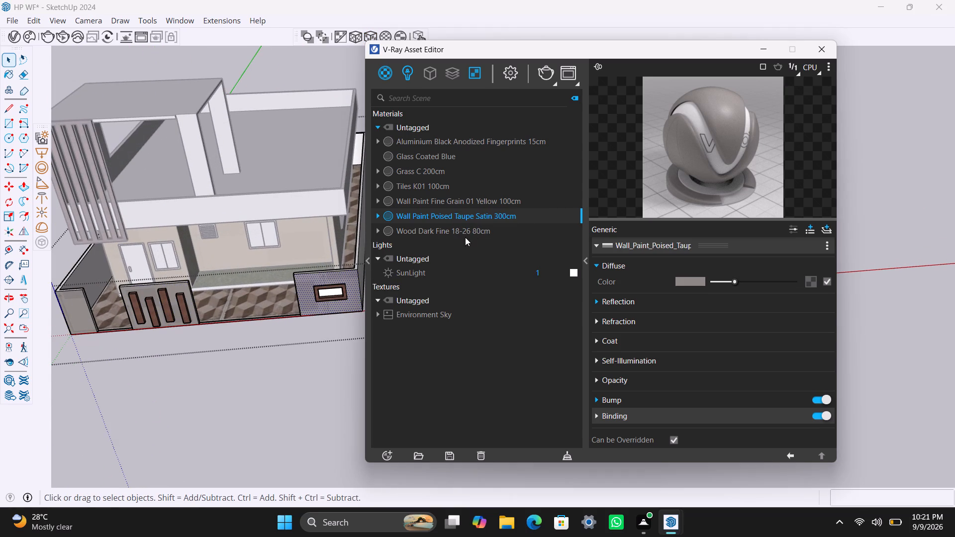
pyautogui.click(375, 34)
# Apply Wall Paint Poised Taupe Satin 300cm with fitted cubic projection to the boundary wall's opposite long outer face, beside the framed-opening panel.
pyautogui.scroll(-4, 295, 345)
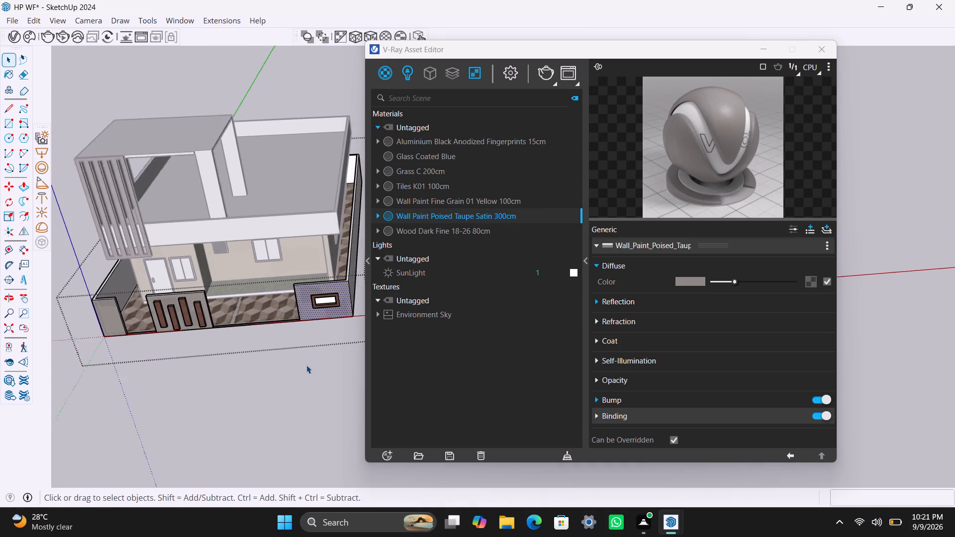
pyautogui.moveTo(341, 364); pyautogui.dragTo(184, 391, button='middle')
pyautogui.scroll(-5, 265, 275)
pyautogui.keyDown('shift'); pyautogui.moveTo(270, 332); pyautogui.dragTo(179, 377, button='middle'); pyautogui.keyUp('shift')
pyautogui.scroll(3, 234, 312)
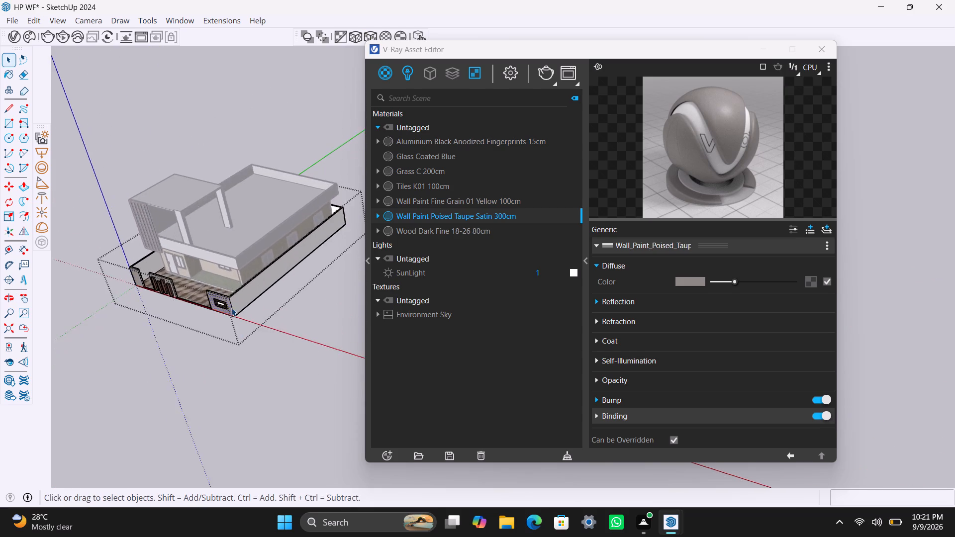
pyautogui.scroll(6, 231, 308)
pyautogui.click(251, 279)
pyautogui.rightClick(418, 217)
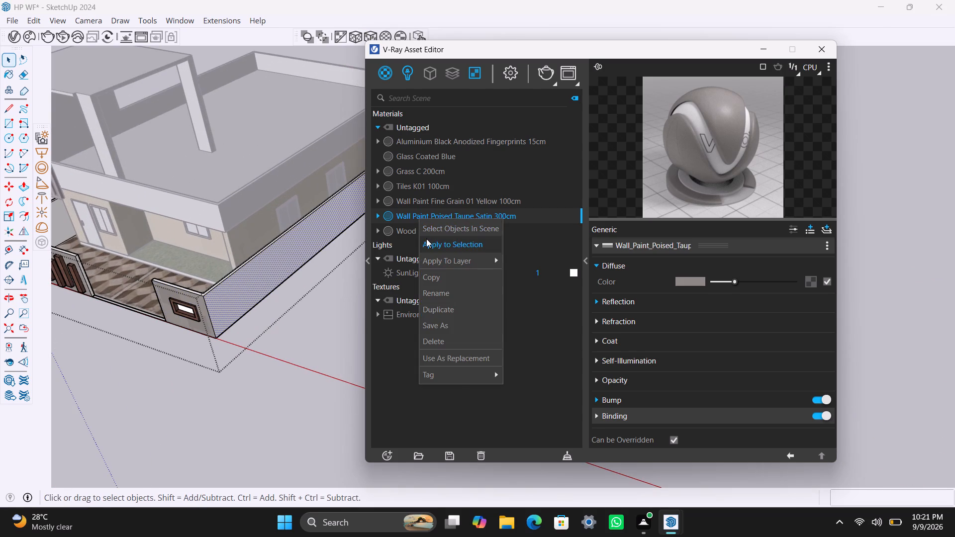
pyautogui.click(427, 239)
pyautogui.click(365, 33)
# Apply Wall Paint Poised Taupe Satin 300cm with fitted cubic projection to the boundary wall's top face above the framed-opening panel.
pyautogui.scroll(-5, 292, 324)
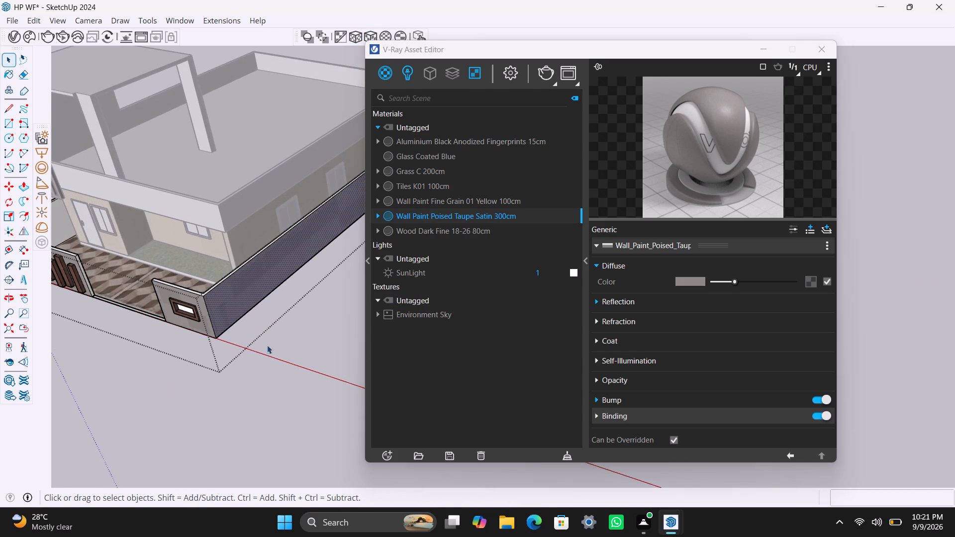
pyautogui.scroll(18, 200, 307)
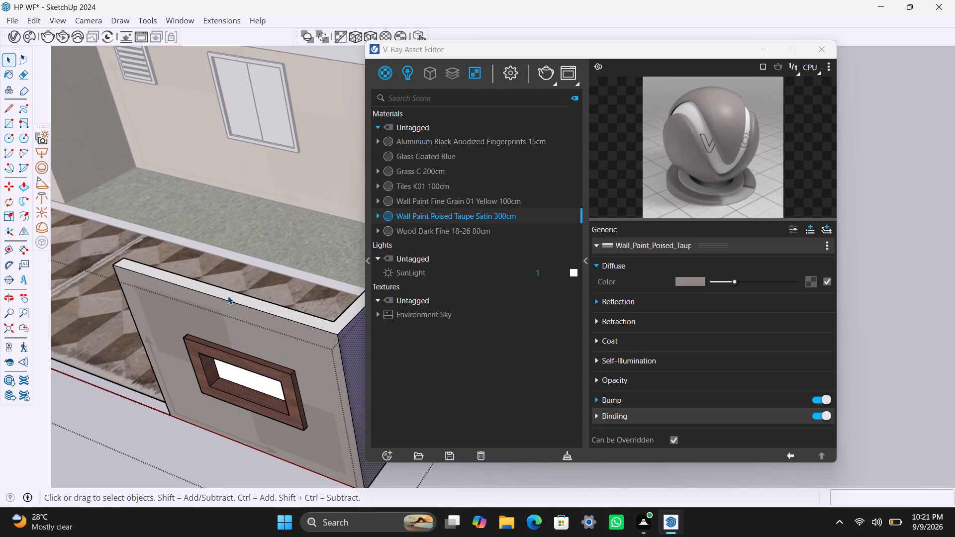
pyautogui.click(228, 296)
pyautogui.rightClick(473, 211)
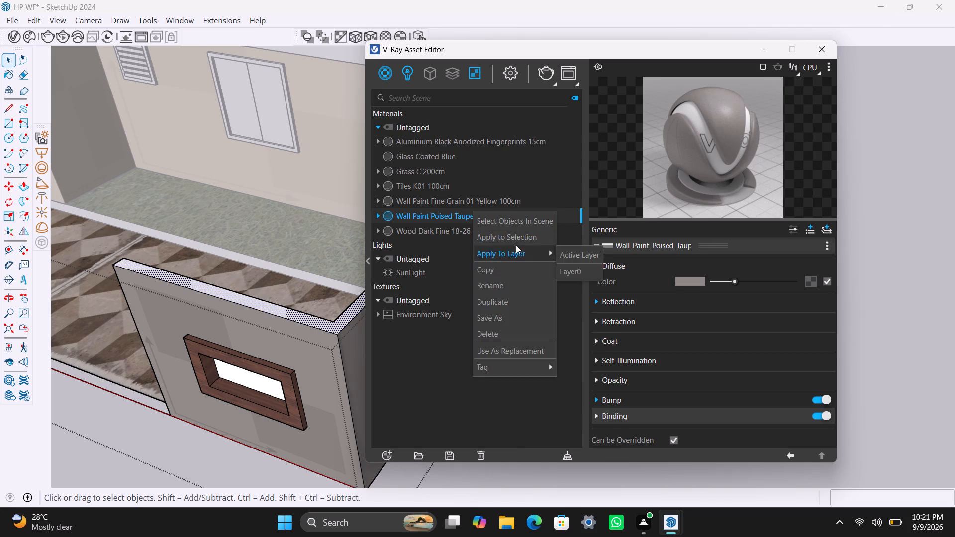
pyautogui.click(516, 244)
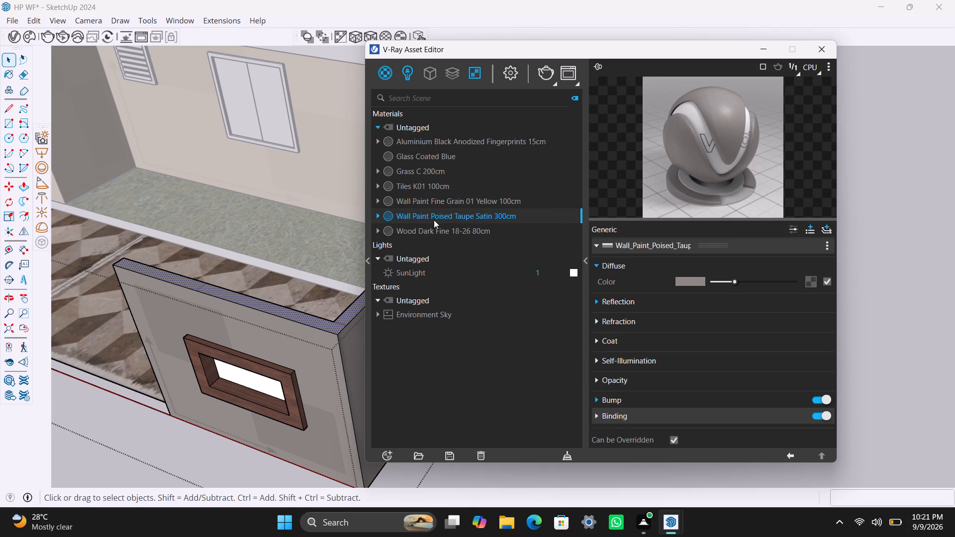
pyautogui.click(374, 36)
pyautogui.scroll(-17, 296, 321)
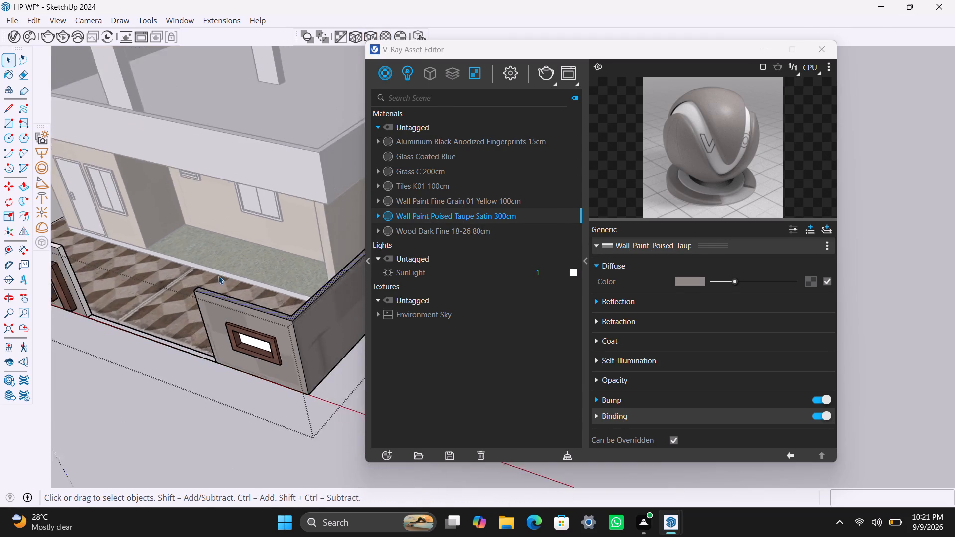
# Apply Wall Paint Poised Taupe Satin 300cm with fitted cubic projection to the slotted front panel's end face nearest the framed-opening panel.
pyautogui.scroll(-9, 218, 276)
pyautogui.keyDown('shift'); pyautogui.moveTo(141, 324); pyautogui.dragTo(245, 368, button='middle'); pyautogui.keyUp('shift')
pyautogui.scroll(8, 238, 318)
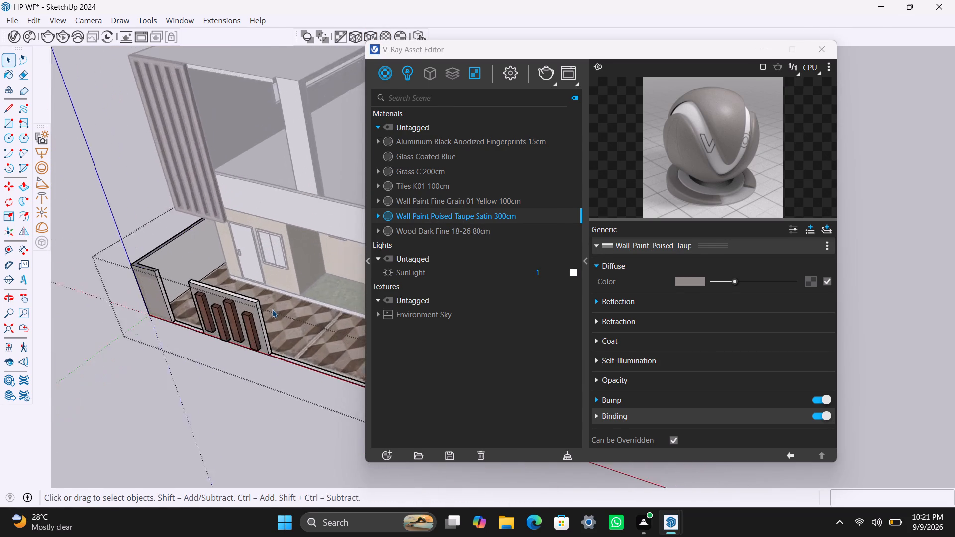
pyautogui.scroll(10, 272, 309)
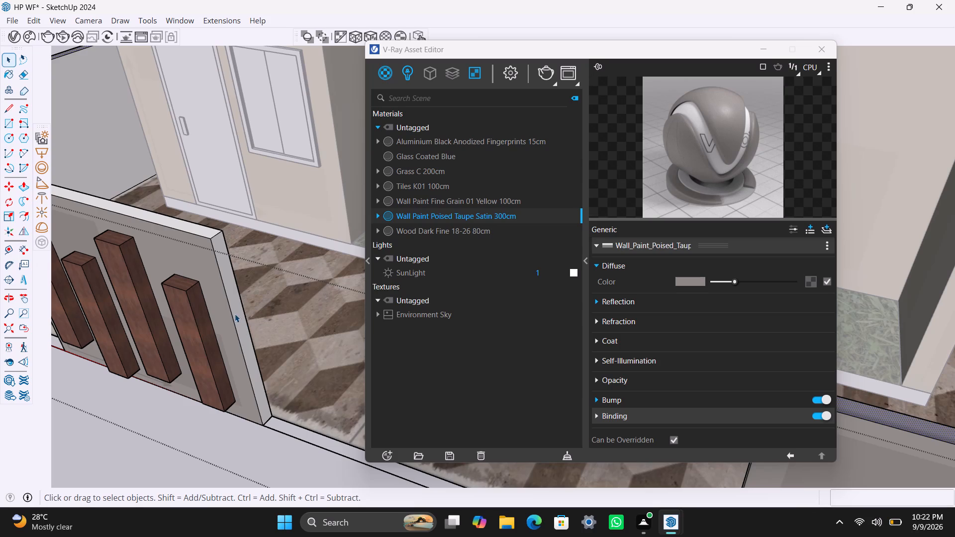
pyautogui.click(235, 303)
pyautogui.rightClick(417, 219)
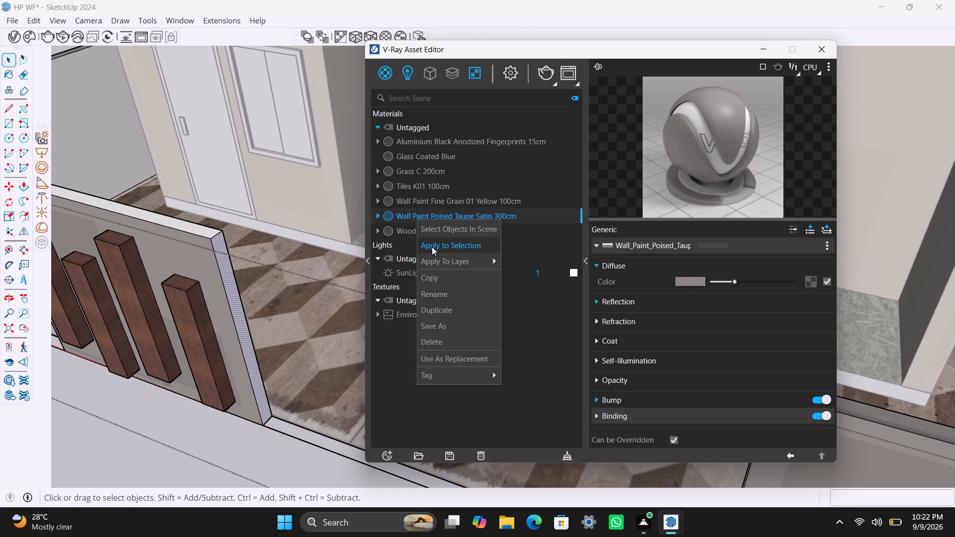
pyautogui.click(432, 247)
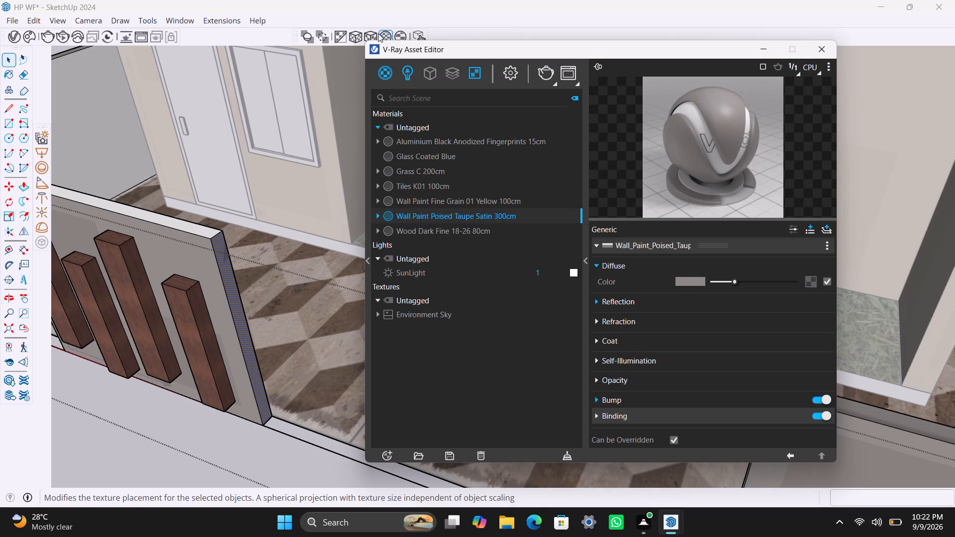
pyautogui.click(373, 34)
# Apply Wall Paint Poised Taupe Satin 300cm with fitted cubic projection to the top face of the front panel with the four wood-lined slots.
pyautogui.click(205, 233)
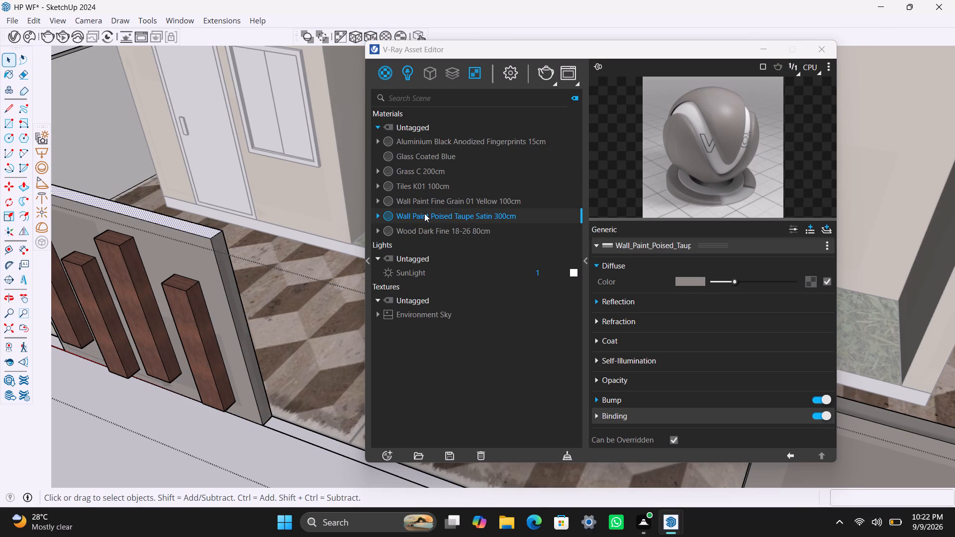
pyautogui.rightClick(426, 213)
pyautogui.click(454, 233)
pyautogui.click(371, 29)
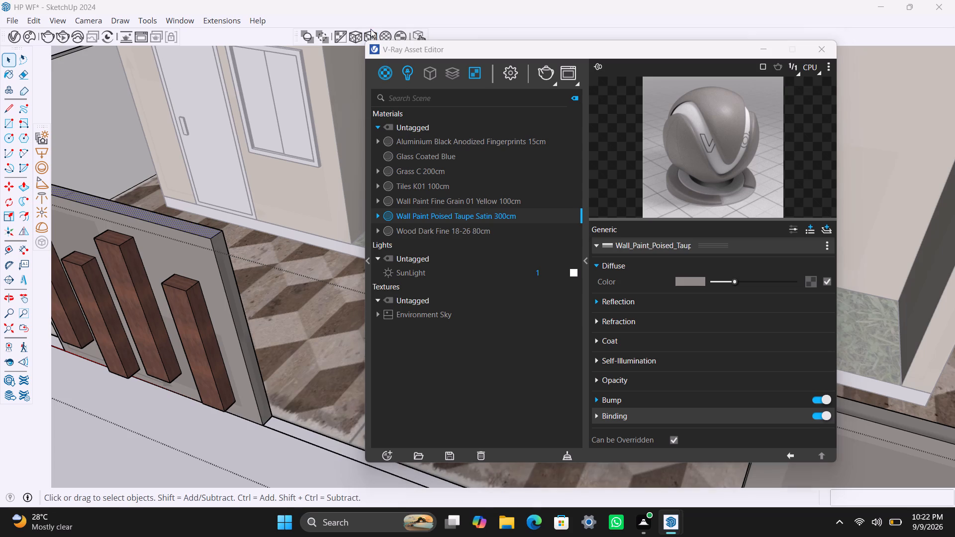
# Apply Wall Paint Poised Taupe Satin 300cm with fitted cubic projection to the slotted front panel's other end face, facing the short corner panel.
pyautogui.scroll(-20, 228, 257)
pyautogui.scroll(-7, 228, 257)
pyautogui.moveTo(211, 309); pyautogui.dragTo(448, 280, button='middle')
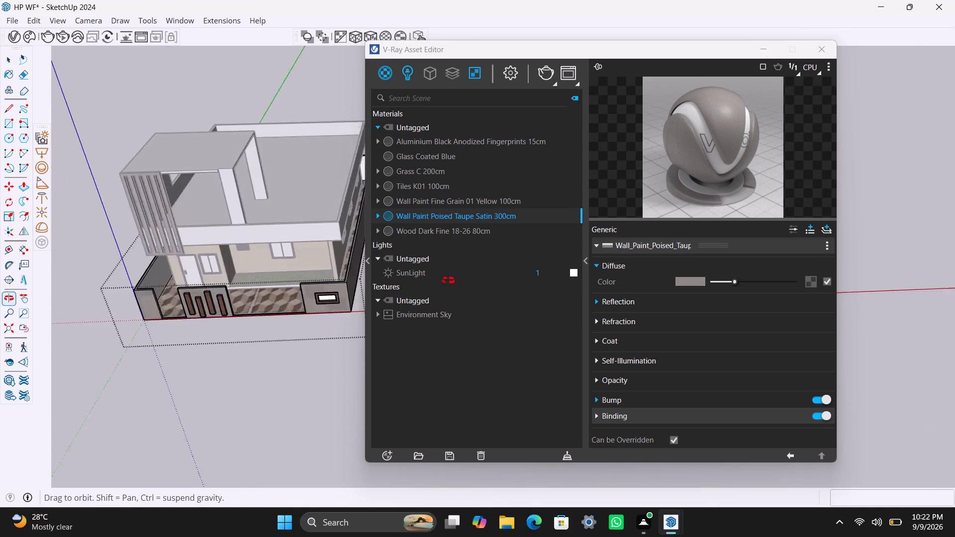
pyautogui.moveTo(448, 280); pyautogui.dragTo(553, 250, button='middle')
pyautogui.scroll(-4, 267, 316)
pyautogui.keyDown('shift'); pyautogui.moveTo(261, 330); pyautogui.dragTo(191, 344, button='middle'); pyautogui.keyUp('shift')
pyautogui.scroll(3, 264, 361)
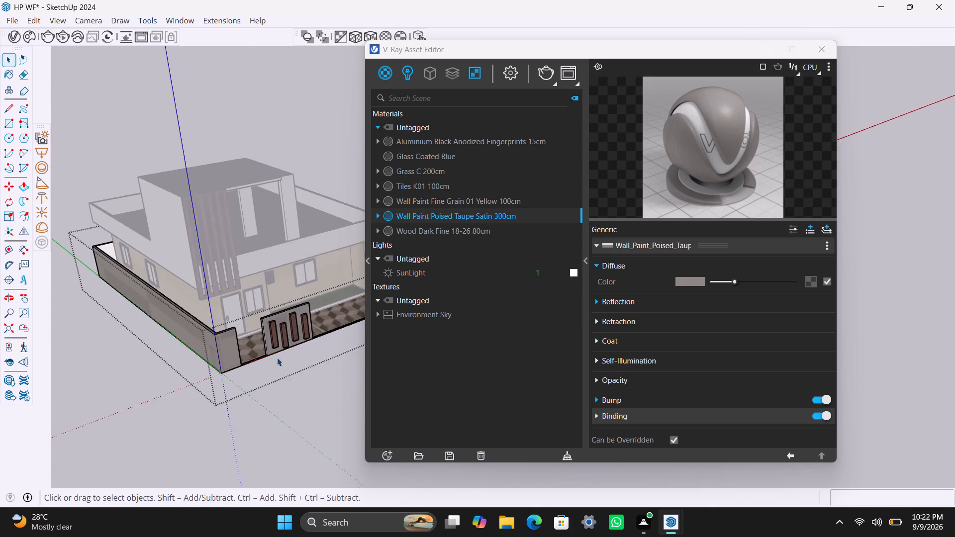
pyautogui.scroll(2, 277, 358)
pyautogui.moveTo(289, 371); pyautogui.dragTo(362, 380, button='middle')
pyautogui.scroll(14, 292, 392)
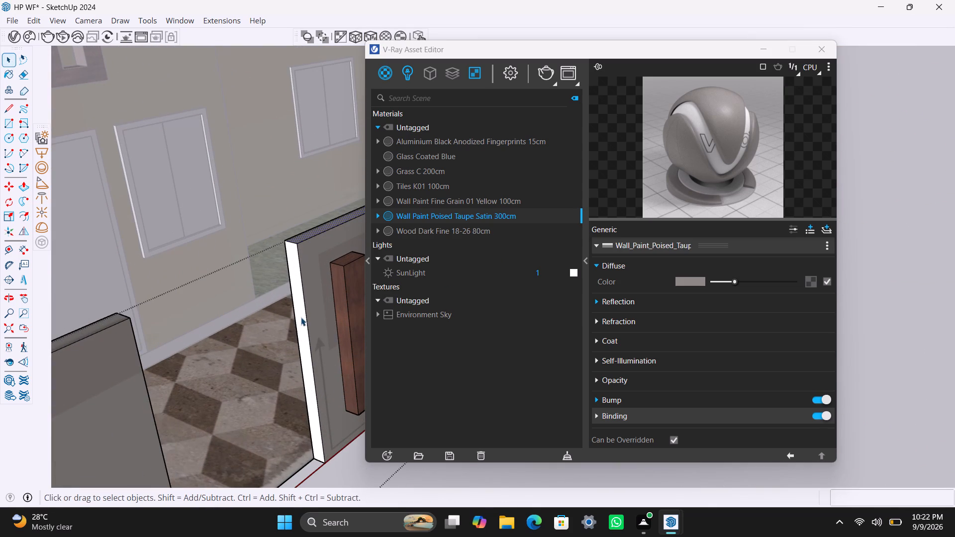
pyautogui.click(301, 317)
pyautogui.rightClick(446, 215)
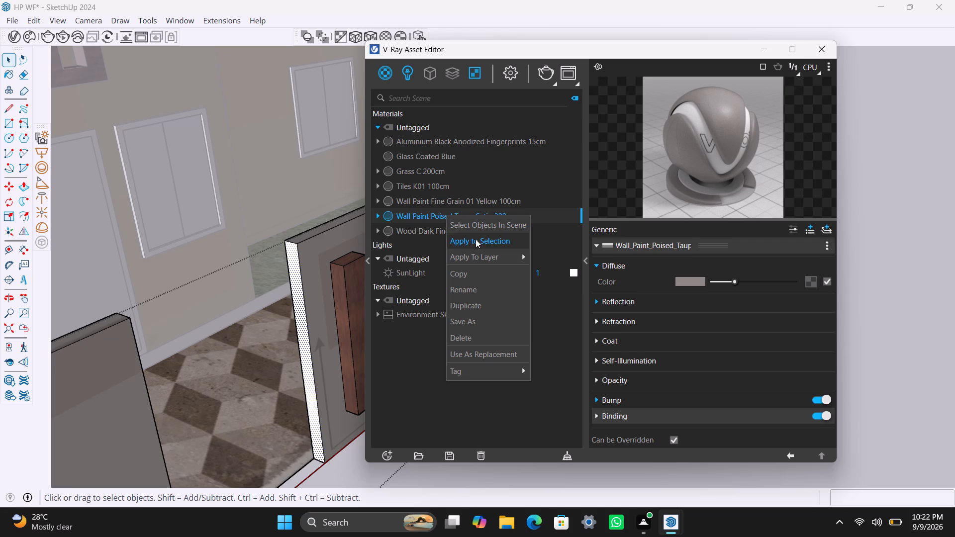
pyautogui.click(476, 240)
pyautogui.click(372, 31)
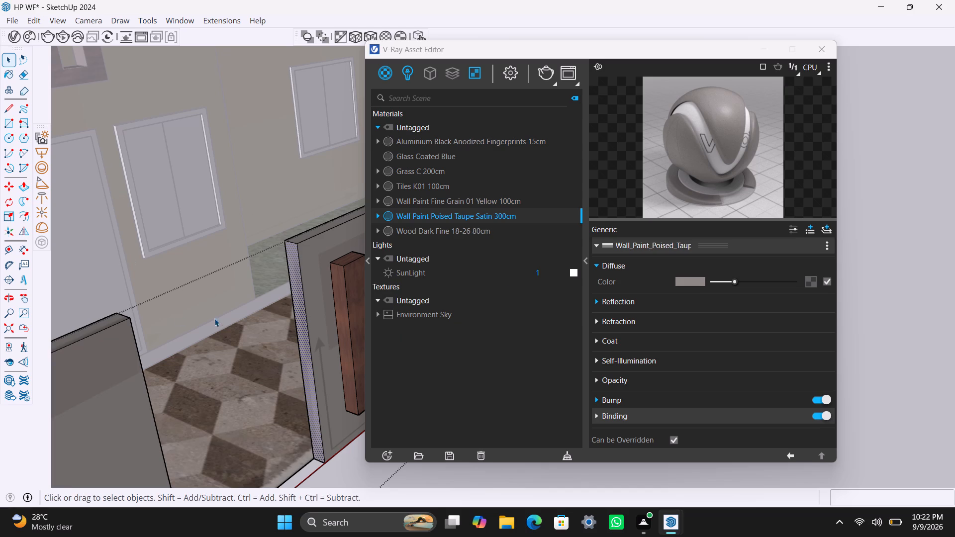
# Apply Wall Paint Poised Taupe Satin 300cm with fitted cubic projection to the short corner panel's end face beside the narrow front gap.
pyautogui.scroll(-17, 95, 423)
pyautogui.moveTo(212, 374); pyautogui.dragTo(0, 380, button='middle')
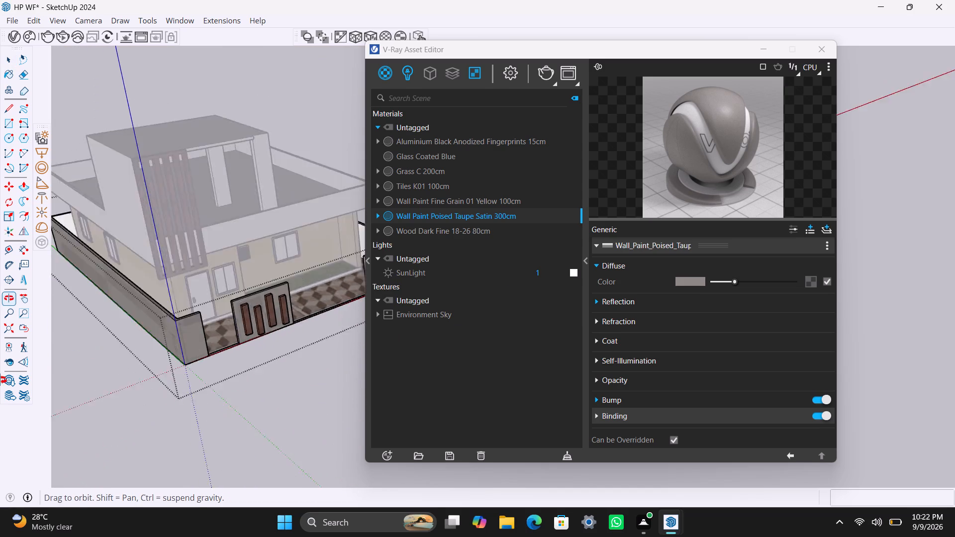
pyautogui.moveTo(0, 380); pyautogui.dragTo(0, 381, button='middle')
pyautogui.scroll(10, 302, 284)
pyautogui.moveTo(227, 297); pyautogui.dragTo(88, 323, button='middle')
pyautogui.scroll(1, 186, 283)
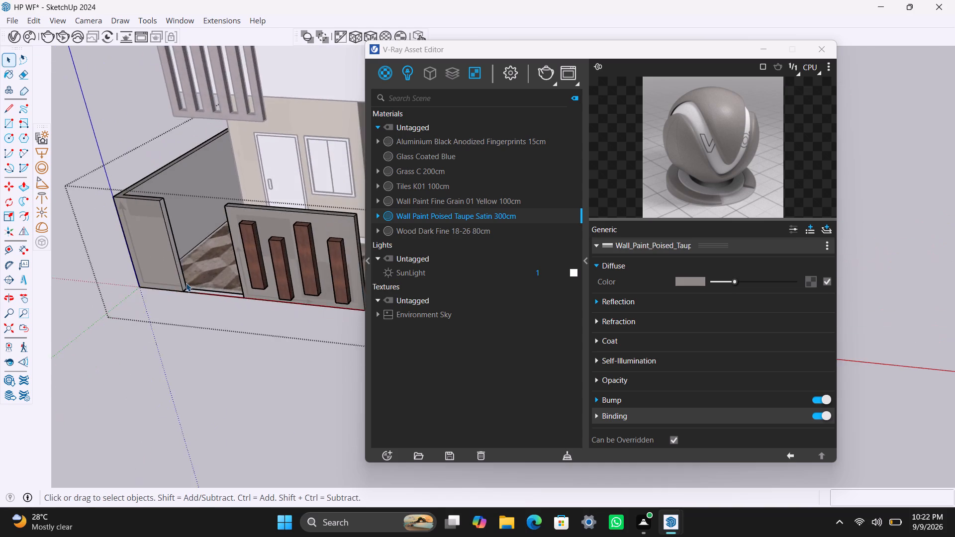
pyautogui.scroll(16, 186, 283)
pyautogui.click(176, 253)
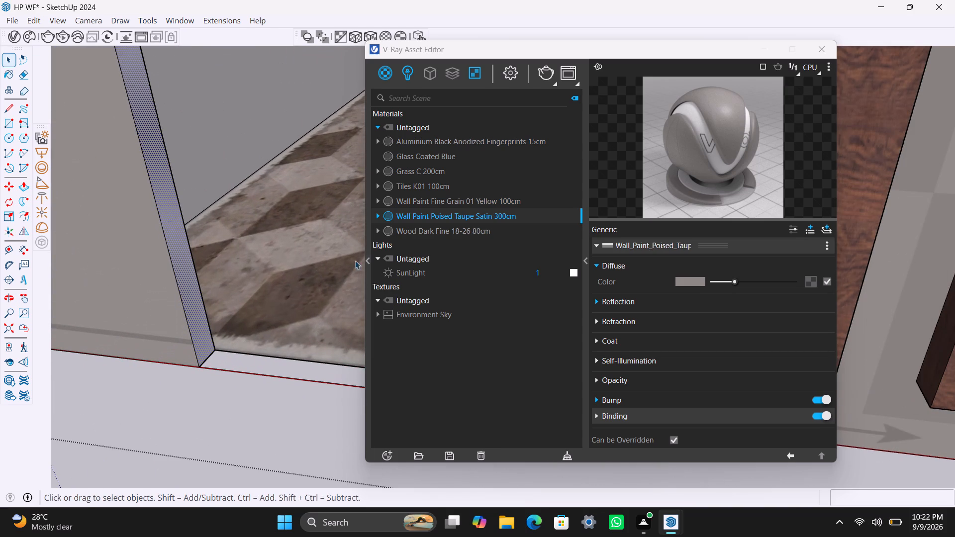
pyautogui.rightClick(461, 219)
pyautogui.click(503, 244)
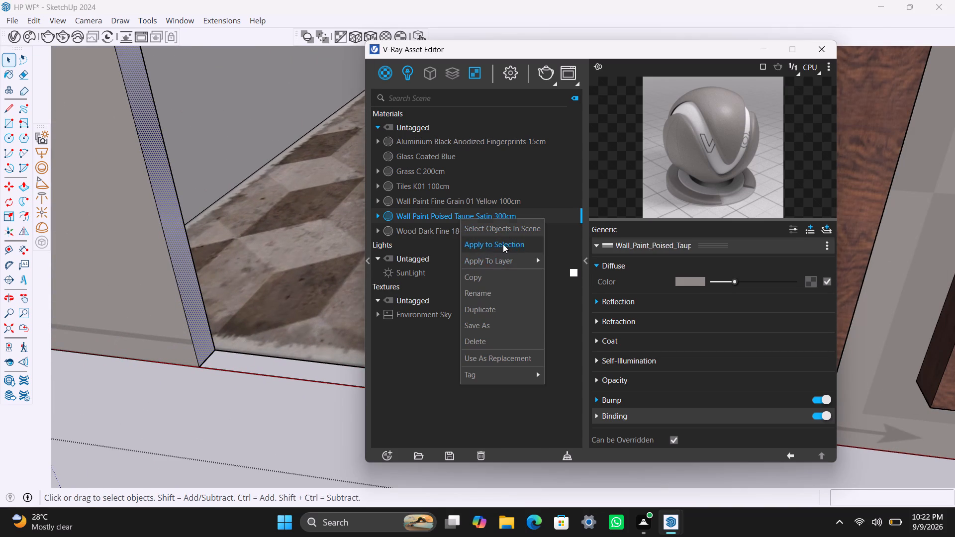
pyautogui.click(375, 34)
# Apply Wall Paint Poised Taupe Satin 300cm with fitted cubic projection to the inner face of the long side boundary wall behind the corner panel.
pyautogui.click(230, 92)
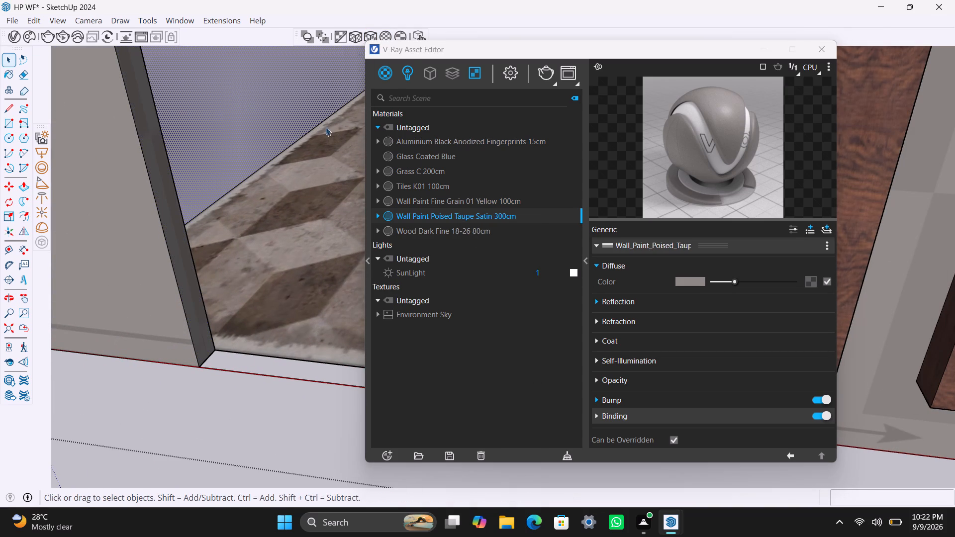
pyautogui.rightClick(494, 213)
pyautogui.click(529, 239)
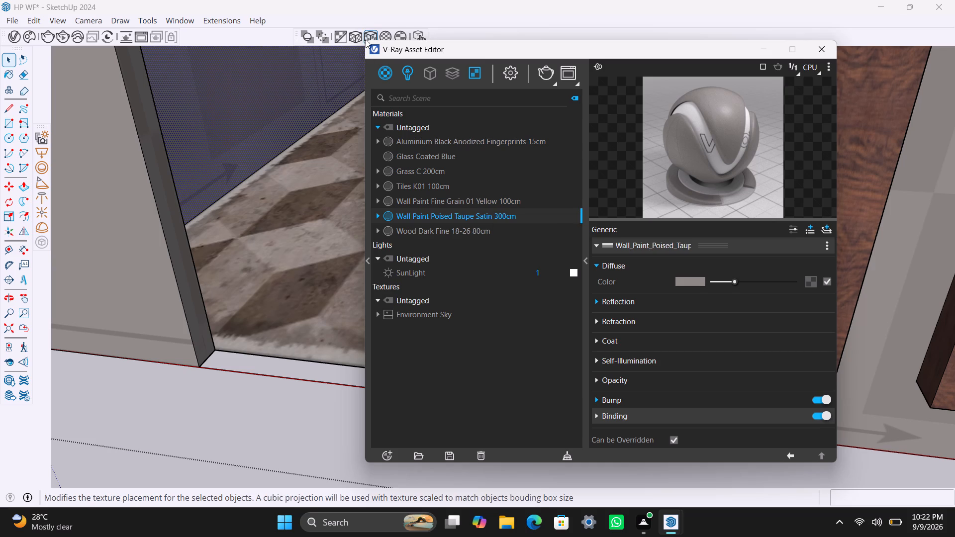
pyautogui.click(368, 38)
# Apply Wall Paint Poised Taupe Satin 300cm with fitted cubic projection to the inner face of the front boundary panel with the framed opening.
pyautogui.scroll(1, 195, 175)
pyautogui.scroll(-20, 198, 216)
pyautogui.scroll(-11, 198, 216)
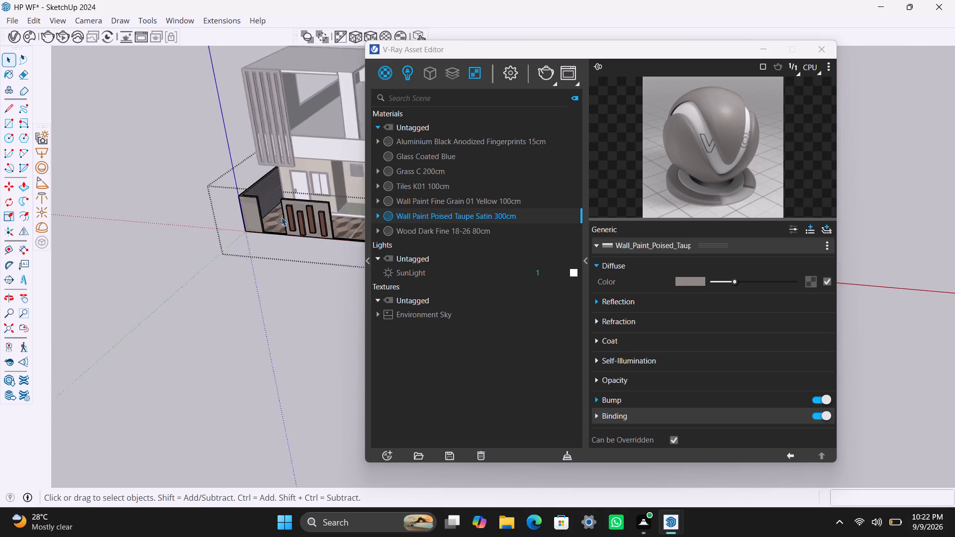
pyautogui.moveTo(324, 238); pyautogui.dragTo(121, 435, button='middle')
pyautogui.scroll(-5, 280, 206)
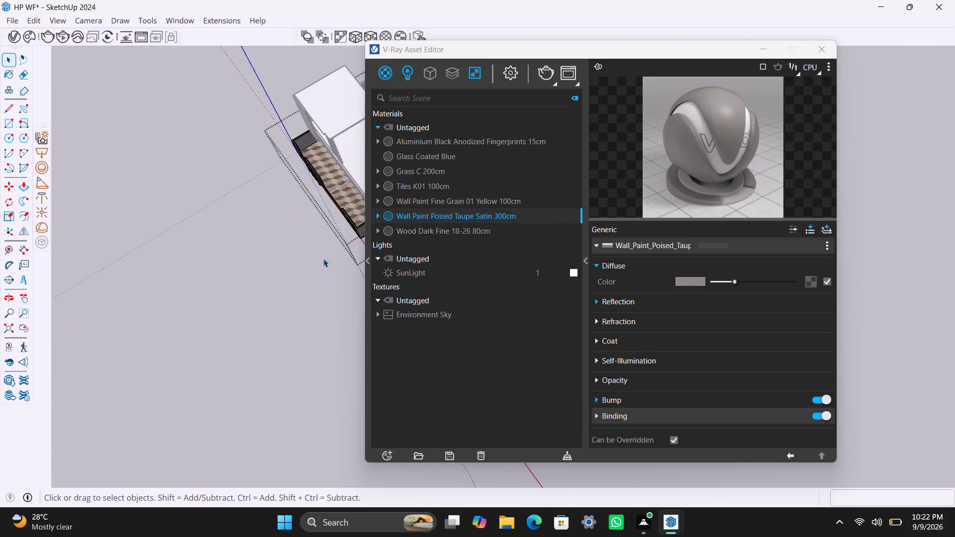
pyautogui.moveTo(325, 259); pyautogui.dragTo(75, 269, button='middle')
pyautogui.scroll(-6, 152, 256)
pyautogui.moveTo(214, 269); pyautogui.dragTo(25, 322, button='middle')
pyautogui.scroll(2, 231, 223)
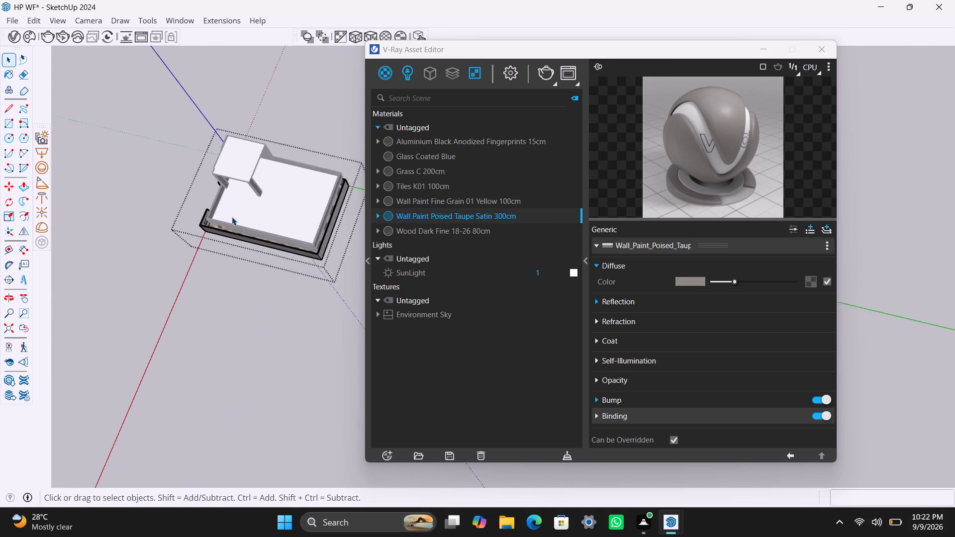
pyautogui.scroll(18, 232, 217)
pyautogui.click(213, 219)
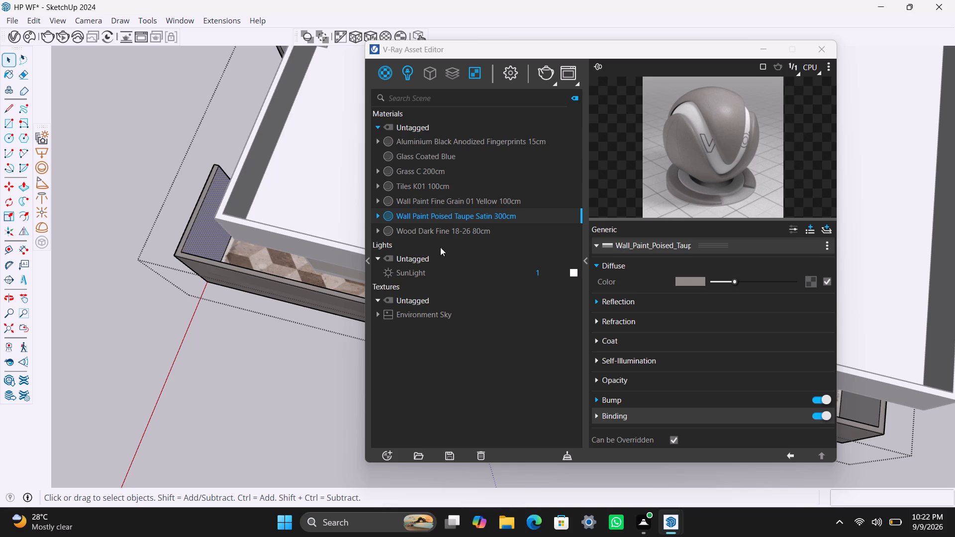
pyautogui.rightClick(440, 212)
pyautogui.click(474, 237)
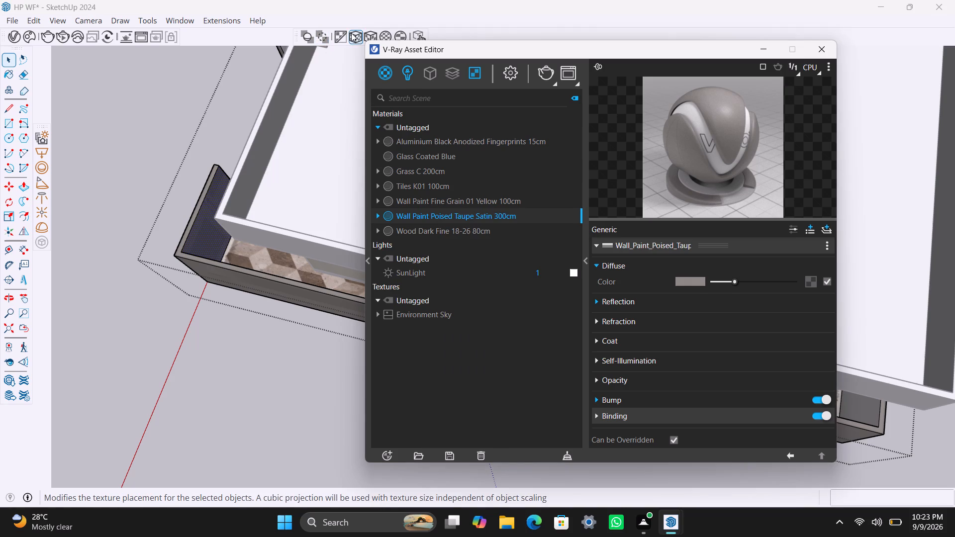
pyautogui.click(375, 32)
# Apply Wall Paint Poised Taupe Satin 300cm with fitted cubic projection to the long side wall's inner face adjoining the framed-opening panel.
pyautogui.scroll(-4, 258, 374)
pyautogui.moveTo(246, 345); pyautogui.dragTo(27, 441, button='middle')
pyautogui.moveTo(296, 199); pyautogui.dragTo(105, 340, button='middle')
pyautogui.scroll(5, 229, 117)
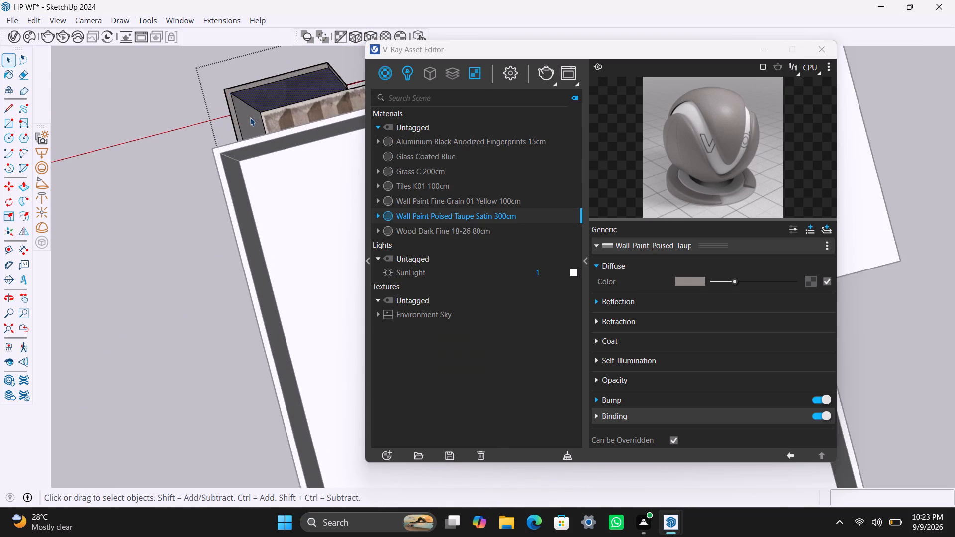
pyautogui.scroll(3, 250, 117)
pyautogui.click(252, 117)
pyautogui.rightClick(450, 217)
pyautogui.click(476, 242)
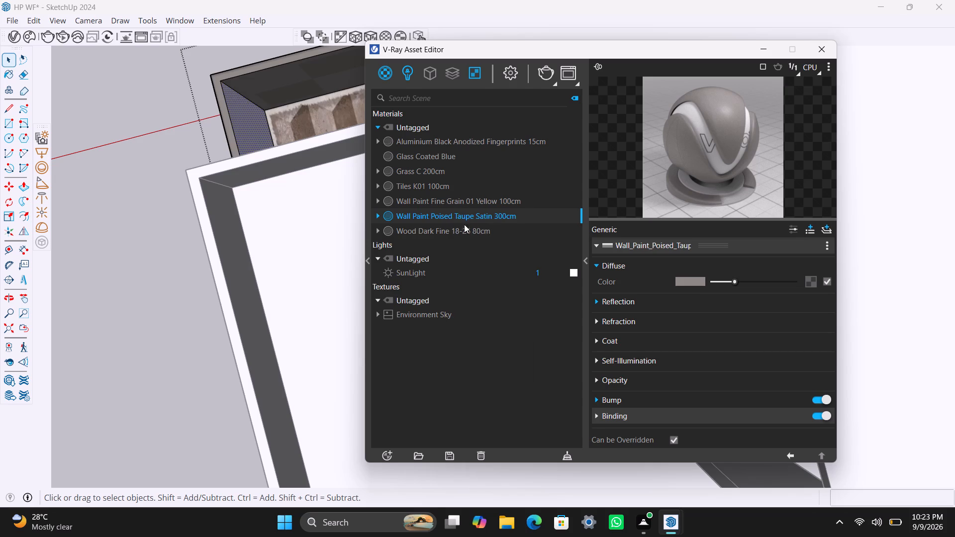
pyautogui.click(373, 36)
# Apply Wall Paint Poised Taupe Satin 300cm with fitted cubic projection to the inner face of the slotted front boundary panel.
pyautogui.scroll(-3, 269, 227)
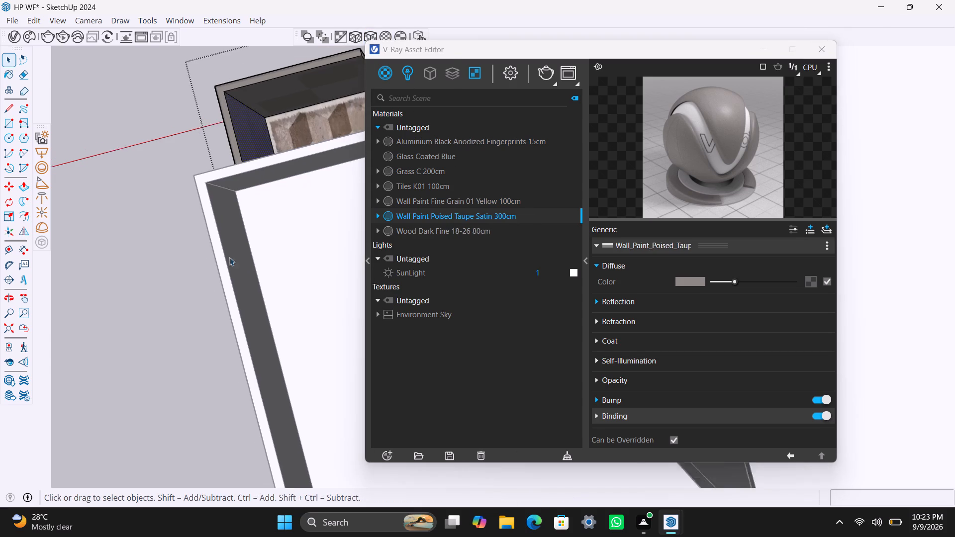
pyautogui.scroll(-20, 229, 257)
pyautogui.scroll(-3, 229, 257)
pyautogui.scroll(12, 240, 168)
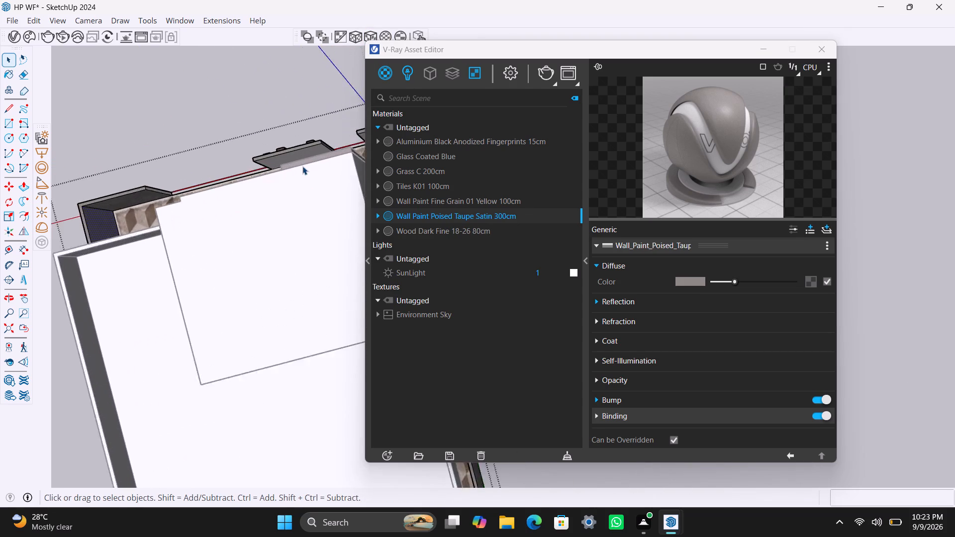
pyautogui.scroll(11, 302, 166)
pyautogui.click(296, 150)
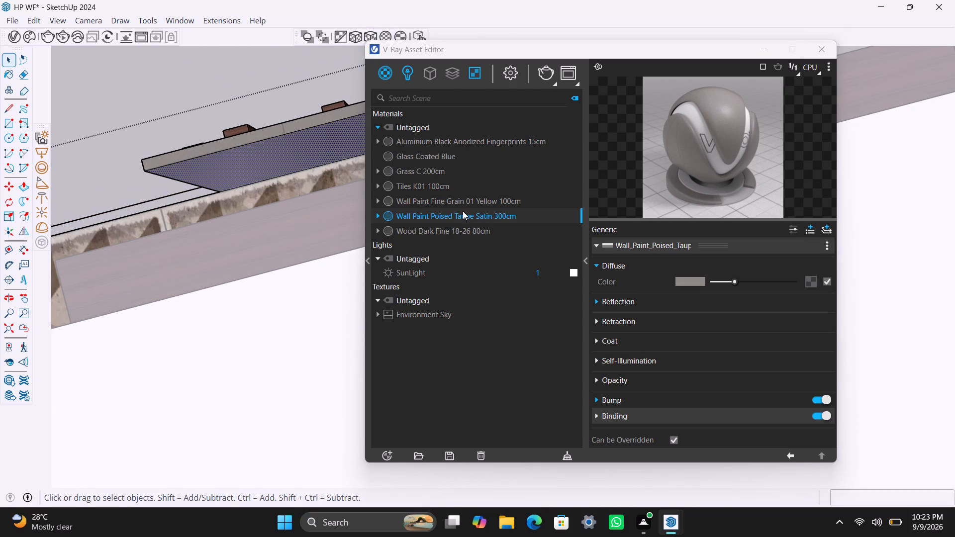
pyautogui.rightClick(465, 216)
pyautogui.click(497, 245)
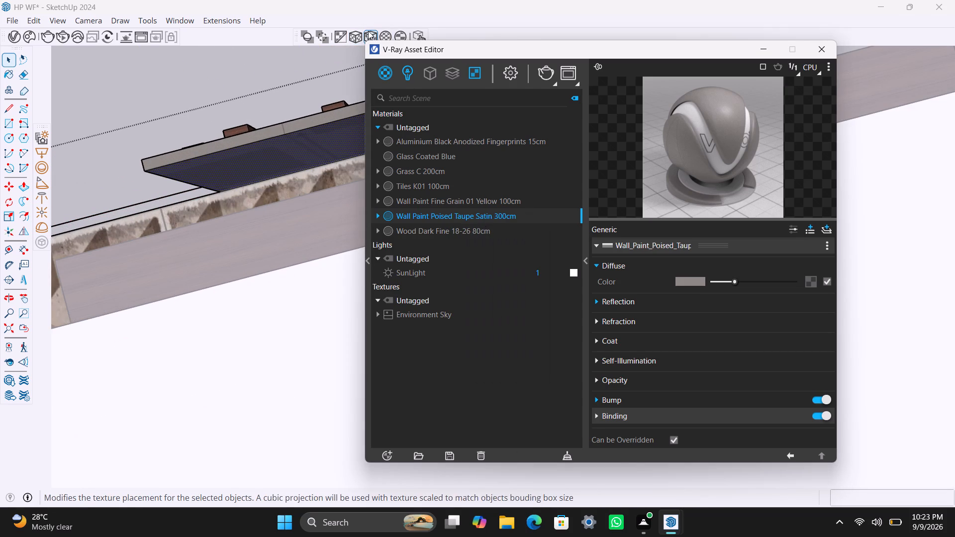
pyautogui.click(368, 31)
# Apply Wall Paint Poised Taupe Satin 300cm with fitted cubic projection to the rear boundary wall's outer face.
pyautogui.scroll(-20, 233, 248)
pyautogui.scroll(-20, 233, 248)
pyautogui.scroll(-3, 233, 248)
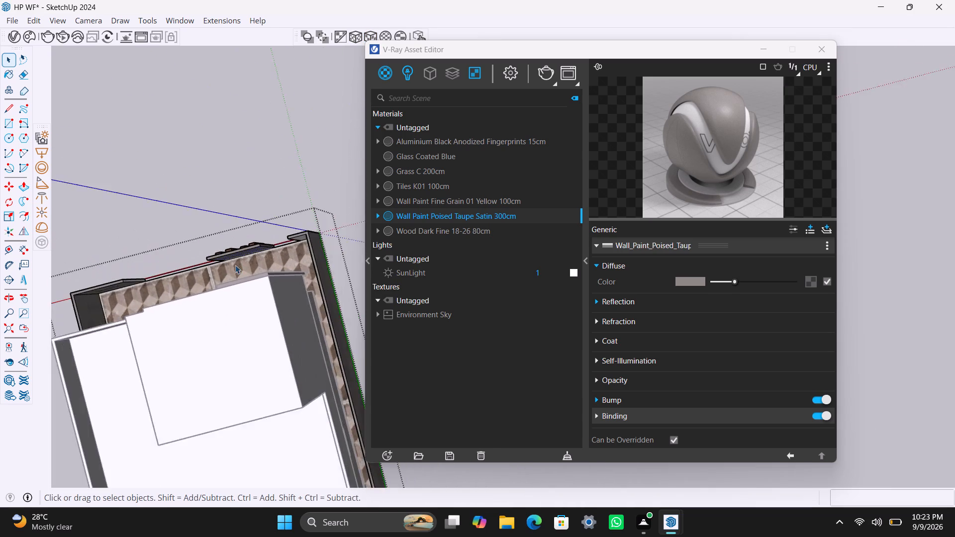
pyautogui.scroll(-12, 235, 265)
pyautogui.moveTo(238, 361); pyautogui.dragTo(204, 182, button='middle')
pyautogui.scroll(5, 204, 241)
pyautogui.moveTo(209, 256); pyautogui.dragTo(200, 146, button='middle')
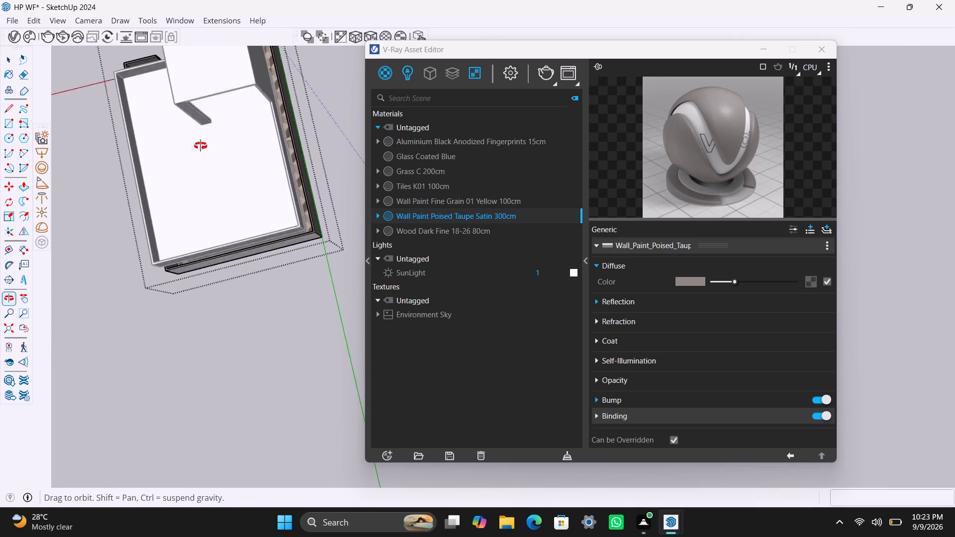
pyautogui.moveTo(200, 146); pyautogui.dragTo(204, 35, button='middle')
pyautogui.scroll(9, 246, 280)
pyautogui.click(242, 250)
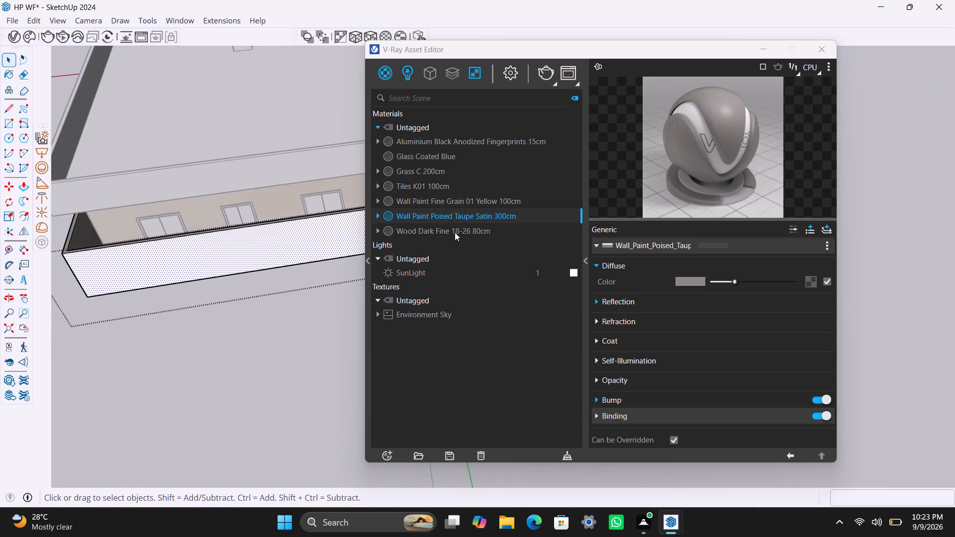
pyautogui.rightClick(455, 219)
pyautogui.click(499, 245)
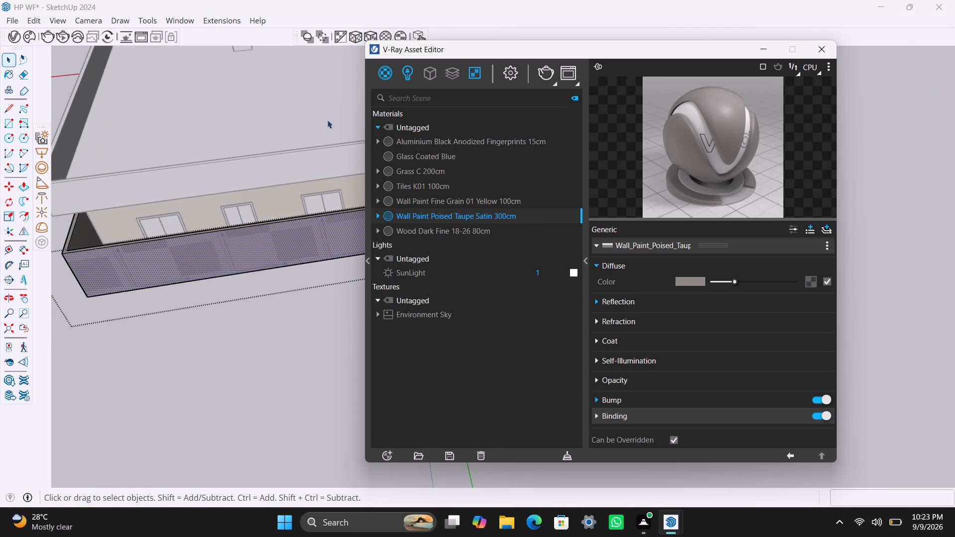
pyautogui.click(368, 37)
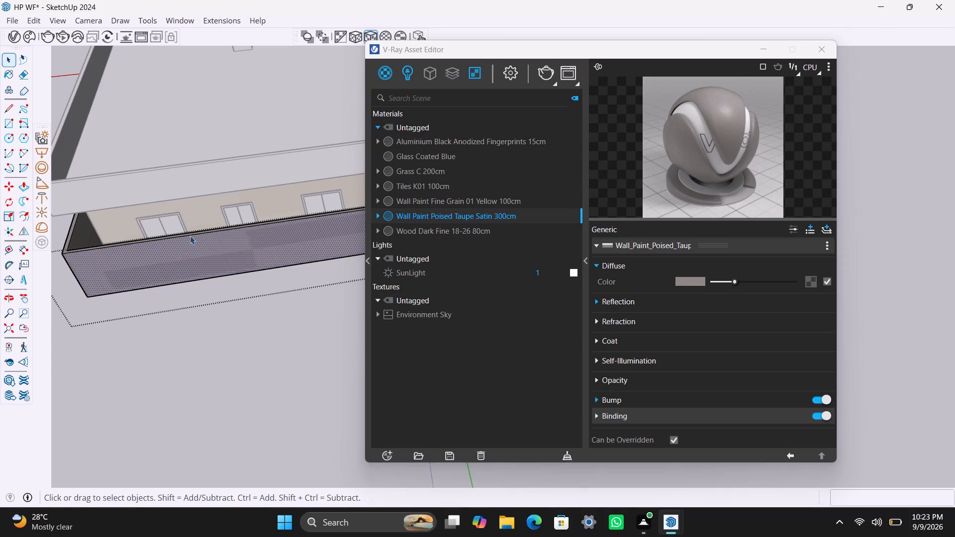
# Apply Wall Paint Poised Taupe Satin 300cm with fitted cubic projection to the rear boundary wall's inner face.
pyautogui.scroll(4, 188, 230)
pyautogui.moveTo(243, 217); pyautogui.dragTo(264, 401, button='middle')
pyautogui.scroll(2, 238, 407)
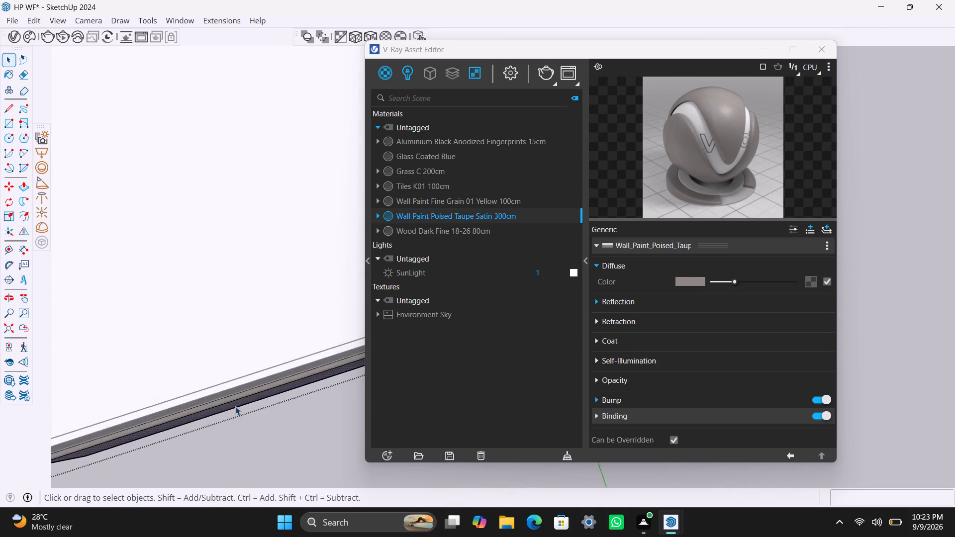
pyautogui.scroll(3, 235, 406)
pyautogui.keyDown('shift'); pyautogui.moveTo(230, 396); pyautogui.dragTo(273, 205, button='middle'); pyautogui.keyUp('shift')
pyautogui.scroll(-4, 183, 250)
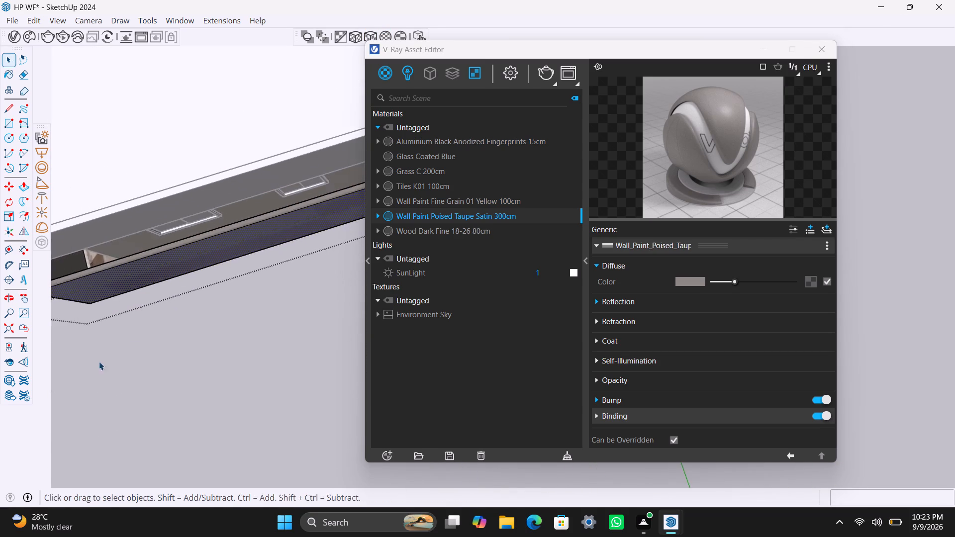
pyautogui.moveTo(108, 361); pyautogui.dragTo(390, 268, button='middle')
pyautogui.scroll(-20, 303, 321)
pyautogui.moveTo(267, 387); pyautogui.dragTo(284, 355, button='middle')
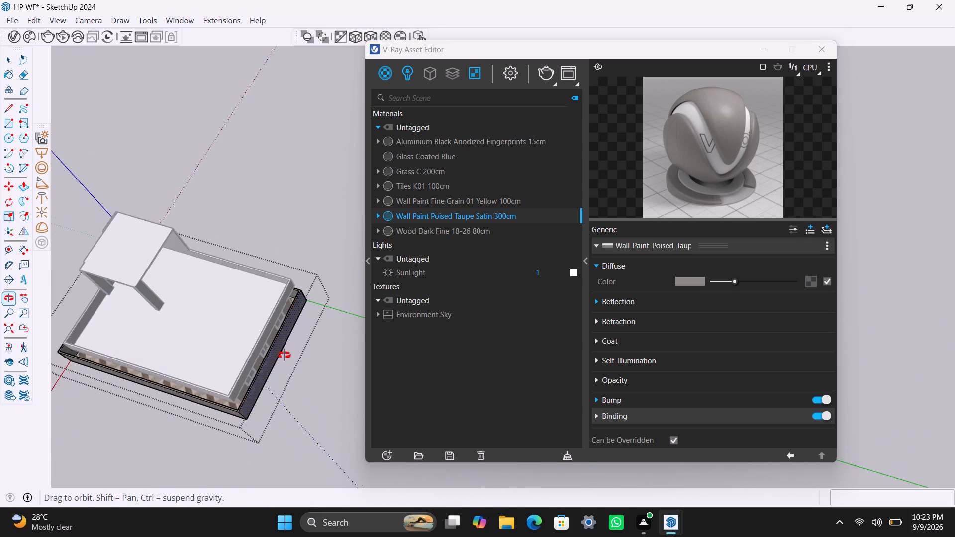
pyautogui.moveTo(284, 355); pyautogui.dragTo(324, 214, button='middle')
pyautogui.scroll(5, 259, 372)
pyautogui.moveTo(179, 402); pyautogui.dragTo(323, 277, button='middle')
pyautogui.scroll(5, 240, 263)
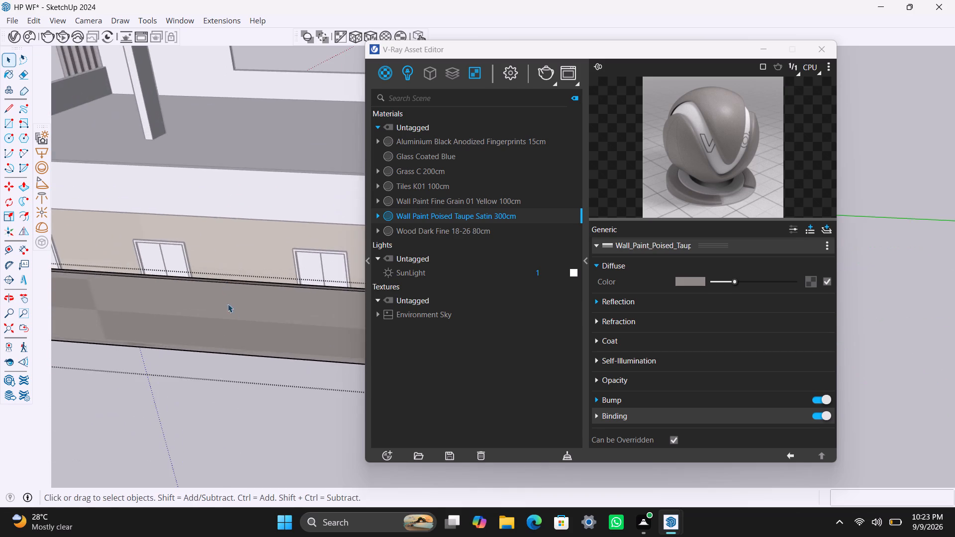
pyautogui.moveTo(233, 310); pyautogui.dragTo(336, 418, button='middle')
pyautogui.scroll(-19, 246, 361)
pyautogui.scroll(5, 311, 352)
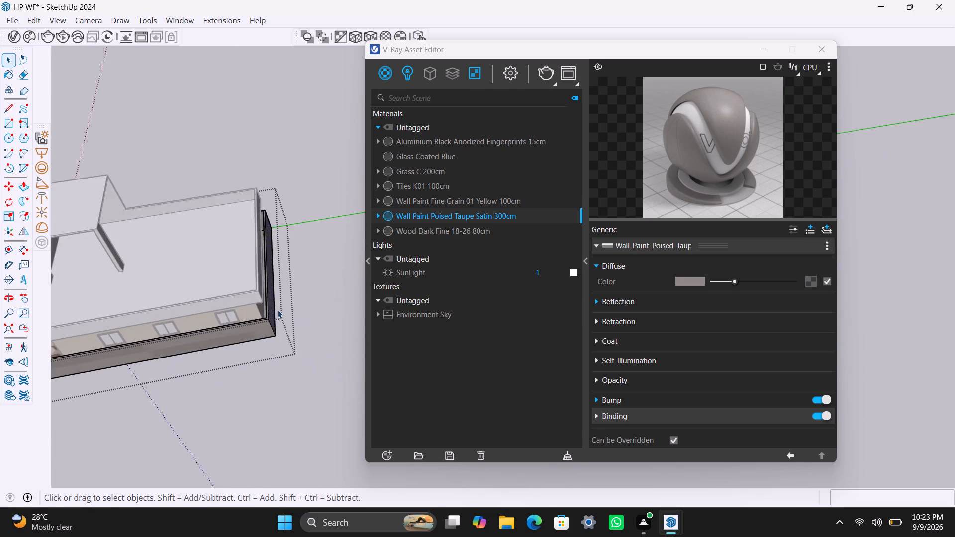
pyautogui.scroll(12, 277, 310)
pyautogui.moveTo(268, 352); pyautogui.dragTo(365, 282, button='middle')
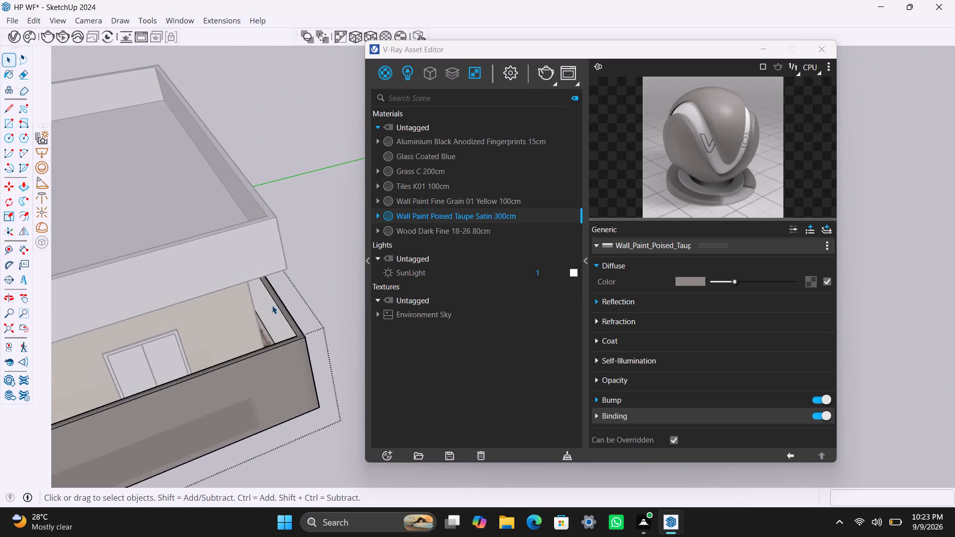
pyautogui.scroll(4, 272, 305)
pyautogui.click(274, 317)
pyautogui.rightClick(435, 213)
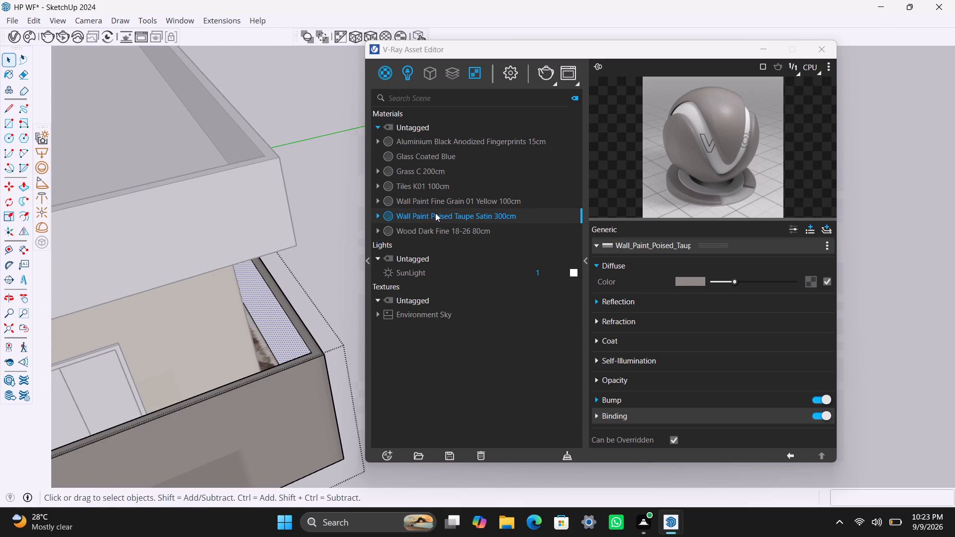
pyautogui.click(476, 239)
pyautogui.click(376, 30)
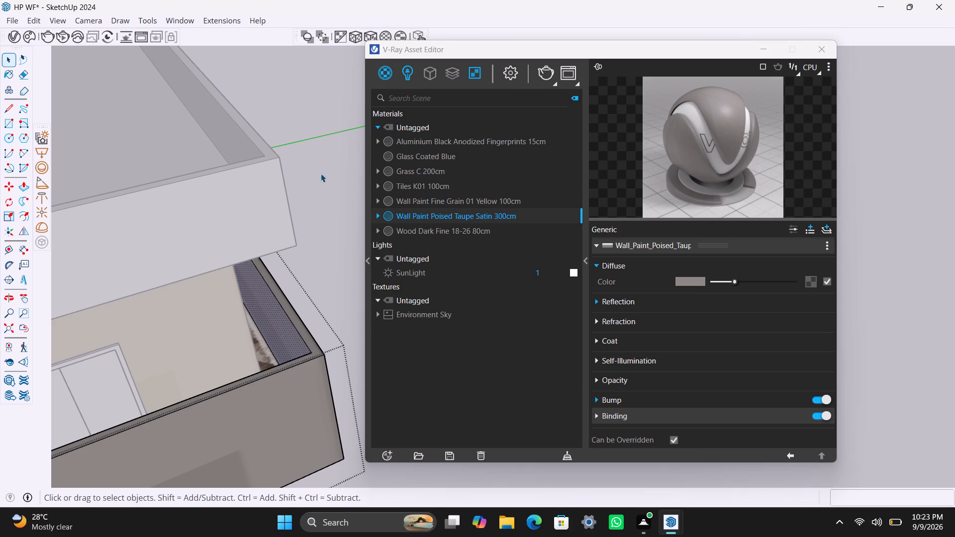
# Apply Wall Paint Poised Taupe Satin 300cm with fitted cubic projection to the roof parapet and its connected faces, excluding the flat roof deck.
pyautogui.click(248, 201)
pyautogui.click(240, 192)
pyautogui.tripleClick(239, 192)
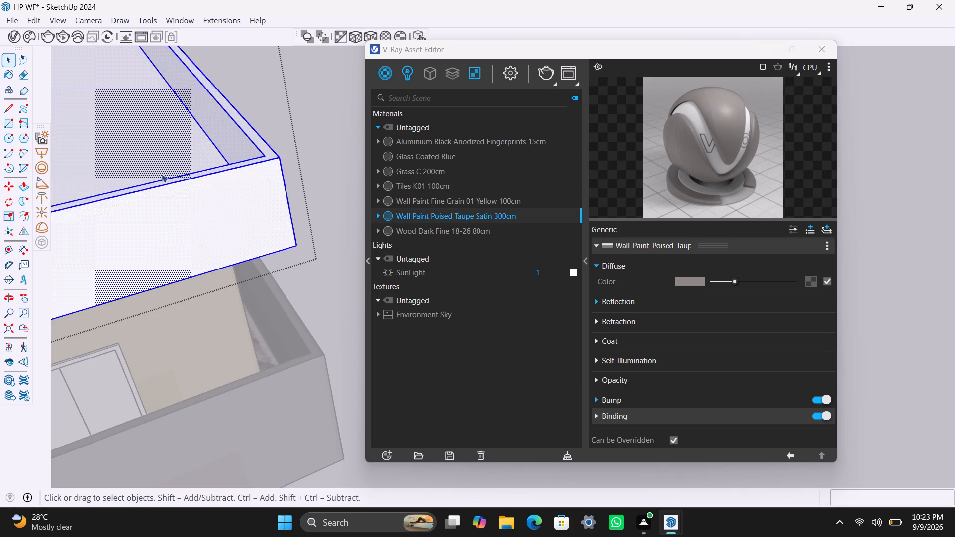
pyautogui.keyDown('shift'); pyautogui.click(155, 149); pyautogui.keyUp('shift')
pyautogui.rightClick(424, 217)
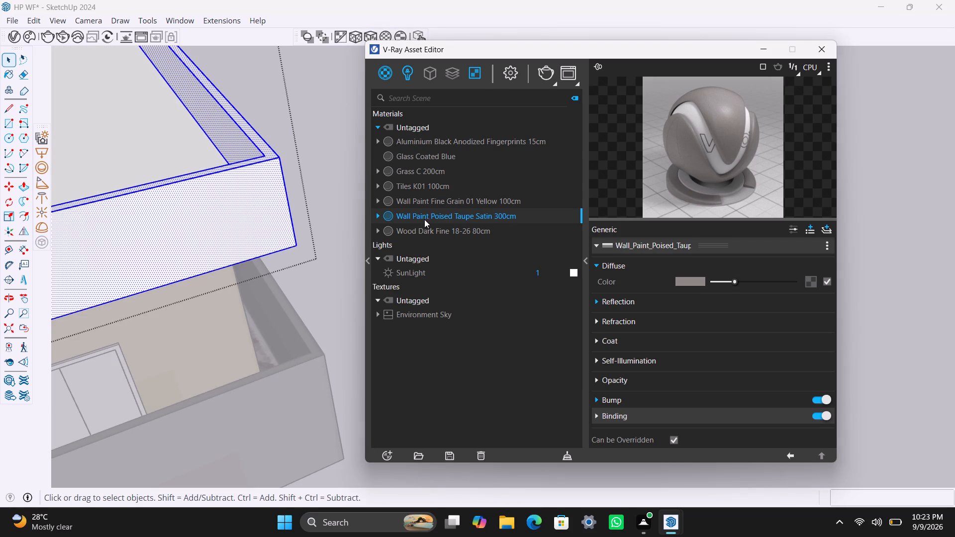
pyautogui.click(447, 240)
pyautogui.click(372, 35)
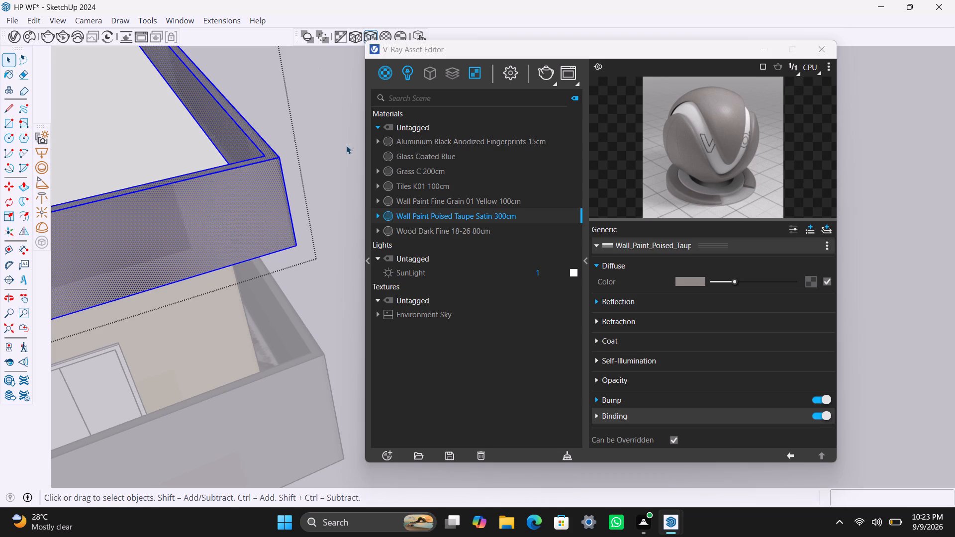
pyautogui.scroll(-20, 300, 135)
pyautogui.scroll(-3, 300, 135)
pyautogui.click(278, 328)
# Examine the painted house from the side and front to check which surfaces still need a material.
pyautogui.scroll(-2, 149, 247)
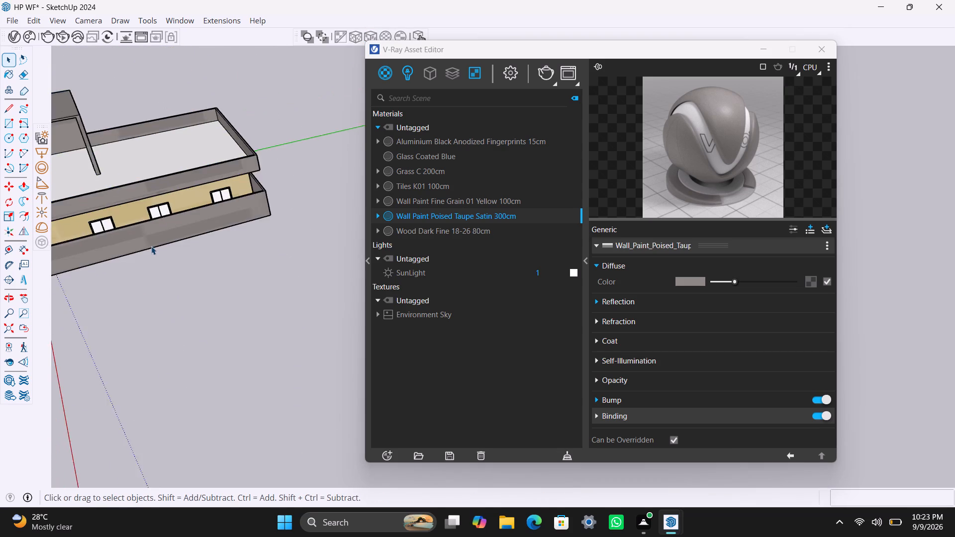
pyautogui.scroll(-15, 151, 246)
pyautogui.keyDown('shift'); pyautogui.moveTo(69, 294); pyautogui.dragTo(275, 271, button='middle'); pyautogui.keyUp('shift')
pyautogui.keyDown('shift'); pyautogui.scroll(-1, 275, 271); pyautogui.keyUp('shift')
pyautogui.scroll(4, 211, 223)
pyautogui.moveTo(141, 300); pyautogui.dragTo(262, 329, button='middle')
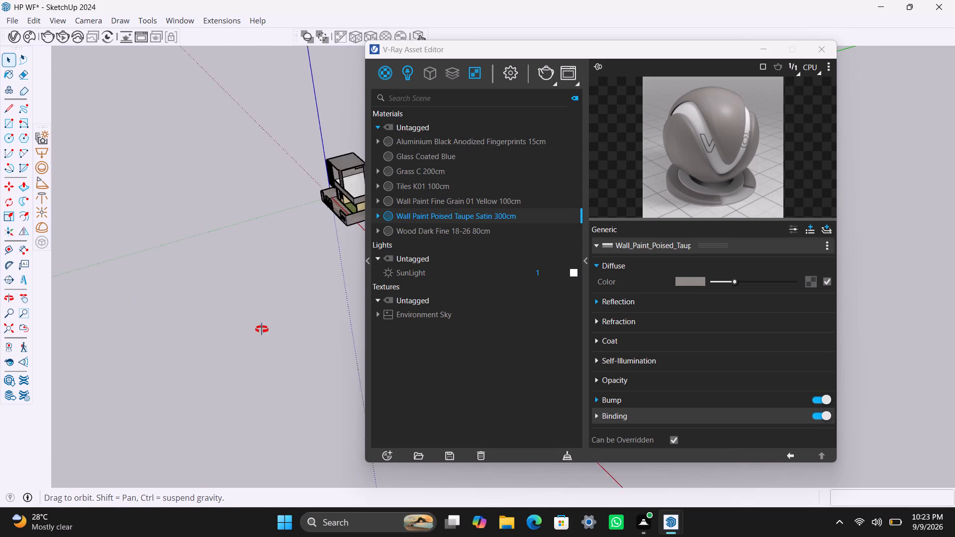
pyautogui.moveTo(262, 329); pyautogui.dragTo(441, 304, button='middle')
pyautogui.scroll(-11, 283, 313)
pyautogui.keyDown('shift'); pyautogui.moveTo(271, 297); pyautogui.dragTo(178, 331, button='middle'); pyautogui.keyUp('shift')
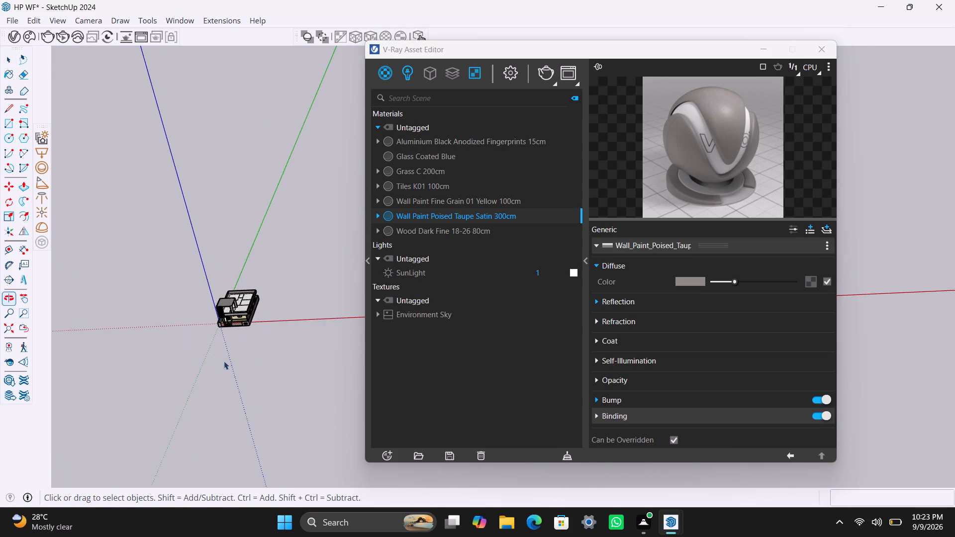
pyautogui.scroll(19, 226, 361)
pyautogui.moveTo(258, 307); pyautogui.dragTo(315, 237, button='middle')
pyautogui.scroll(5, 232, 321)
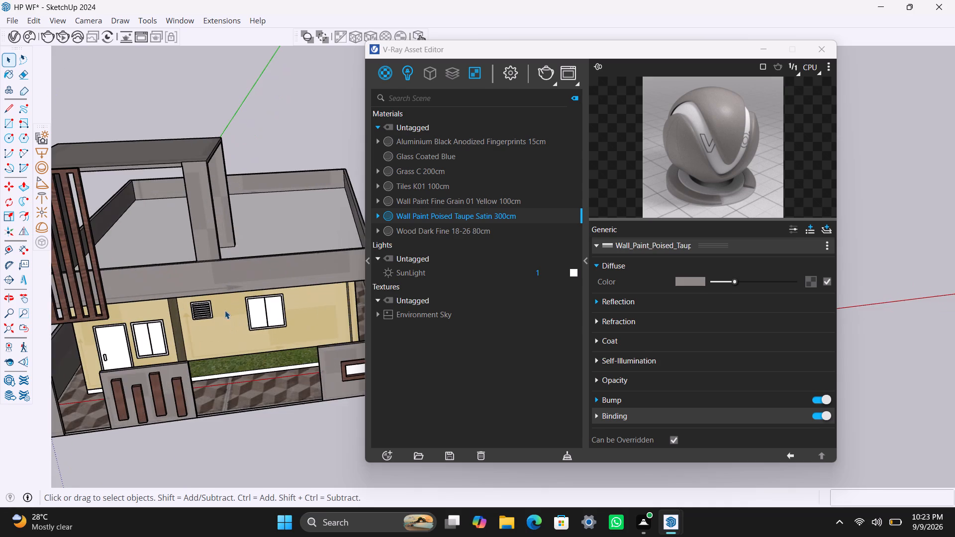
pyautogui.keyDown('shift'); pyautogui.moveTo(181, 287); pyautogui.dragTo(297, 274, button='middle'); pyautogui.keyUp('shift')
pyautogui.scroll(-9, 281, 198)
pyautogui.scroll(4, 293, 229)
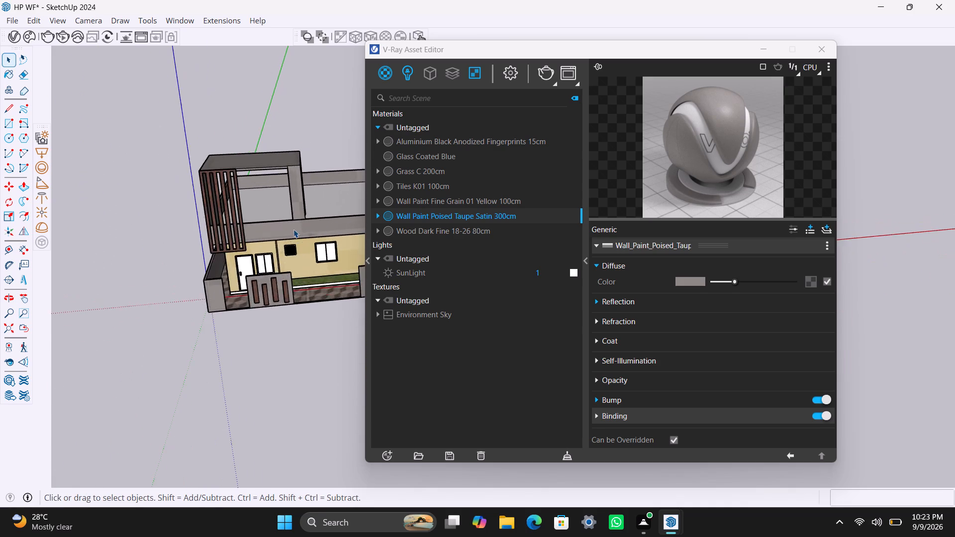
pyautogui.scroll(5, 293, 229)
pyautogui.scroll(-5, 284, 200)
pyautogui.scroll(2, 264, 150)
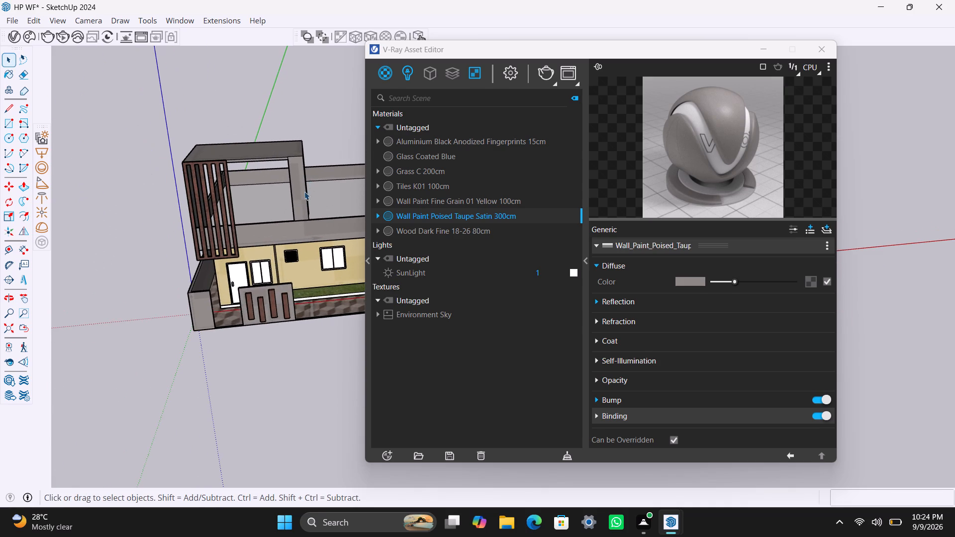
pyautogui.scroll(-3, 243, 307)
pyautogui.moveTo(232, 307); pyautogui.dragTo(227, 303, button='middle')
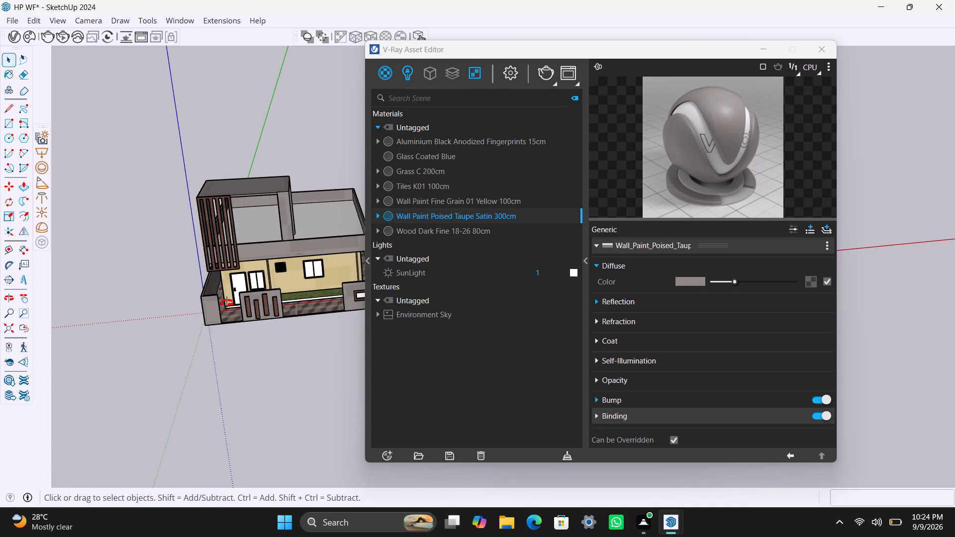
pyautogui.moveTo(227, 303); pyautogui.dragTo(188, 303, button='middle')
pyautogui.scroll(-4, 189, 305)
pyautogui.moveTo(235, 339); pyautogui.dragTo(263, 358, button='middle')
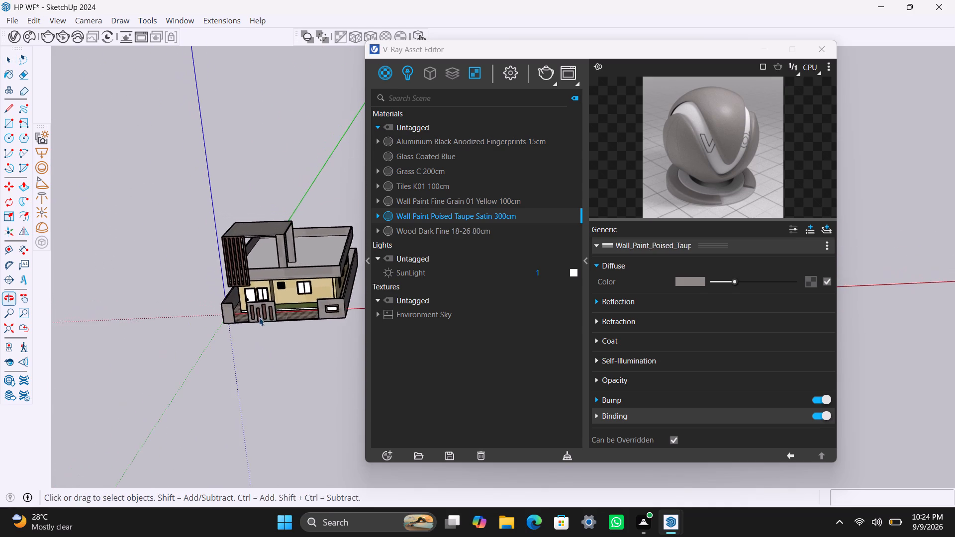
pyautogui.scroll(5, 254, 285)
pyautogui.moveTo(270, 271); pyautogui.dragTo(321, 274, button='middle')
pyautogui.scroll(-5, 317, 262)
pyautogui.keyDown('shift'); pyautogui.moveTo(316, 272); pyautogui.dragTo(242, 248, button='middle'); pyautogui.keyUp('shift')
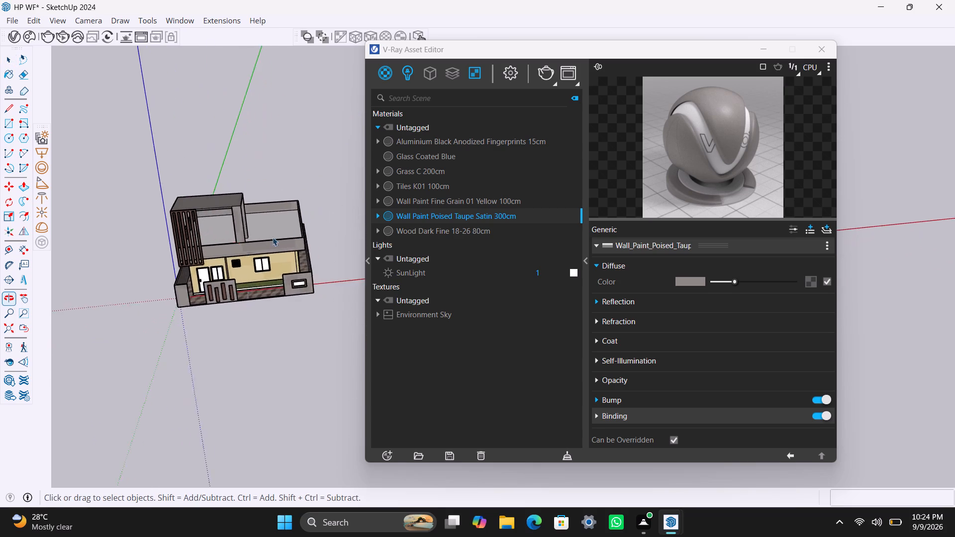
pyautogui.scroll(9, 295, 228)
pyautogui.scroll(-10, 253, 266)
pyautogui.scroll(4, 204, 329)
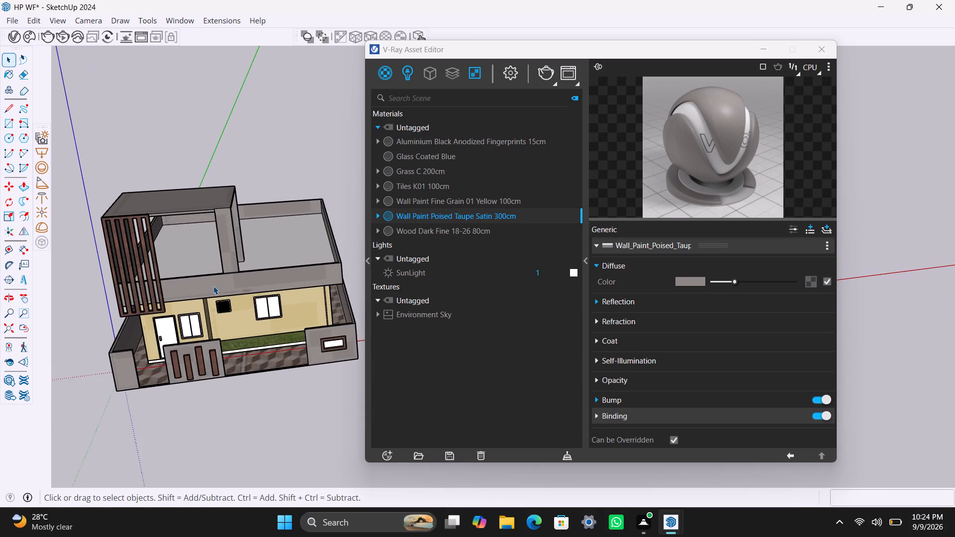
pyautogui.scroll(-3, 217, 298)
# Apply Aluminium Black Anodized Fingerprints 15cm with fitted cubic projection to the front door's frame.
pyautogui.scroll(17, 183, 339)
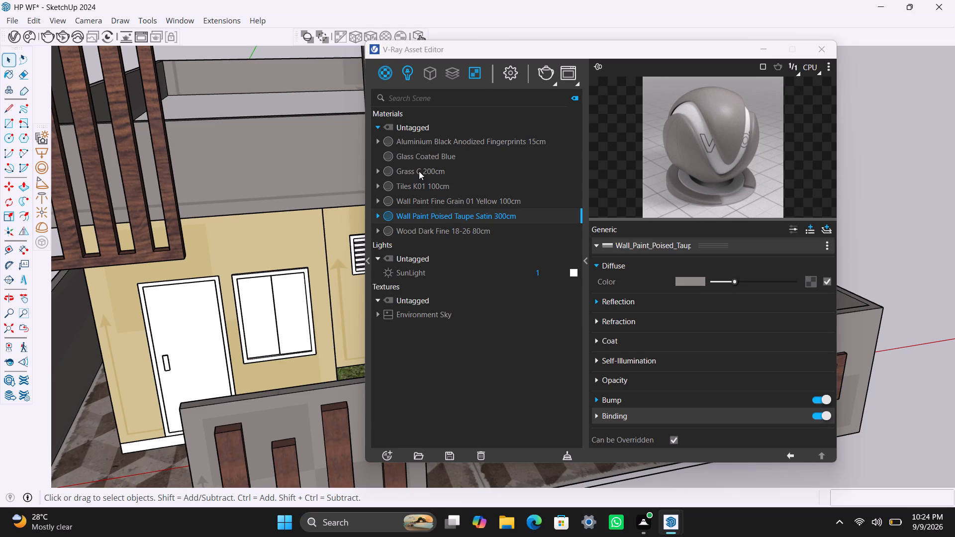
pyautogui.click(419, 155)
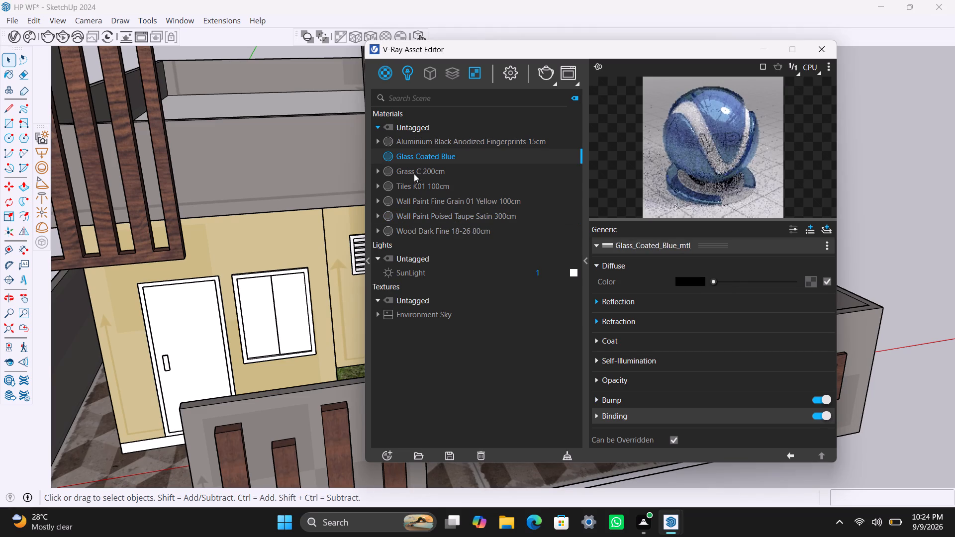
pyautogui.click(425, 140)
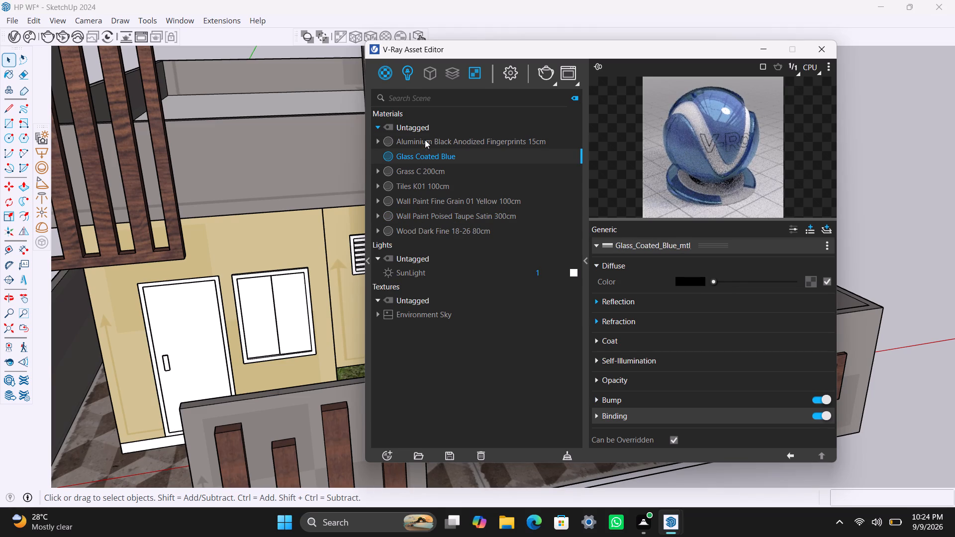
pyautogui.scroll(3, 188, 287)
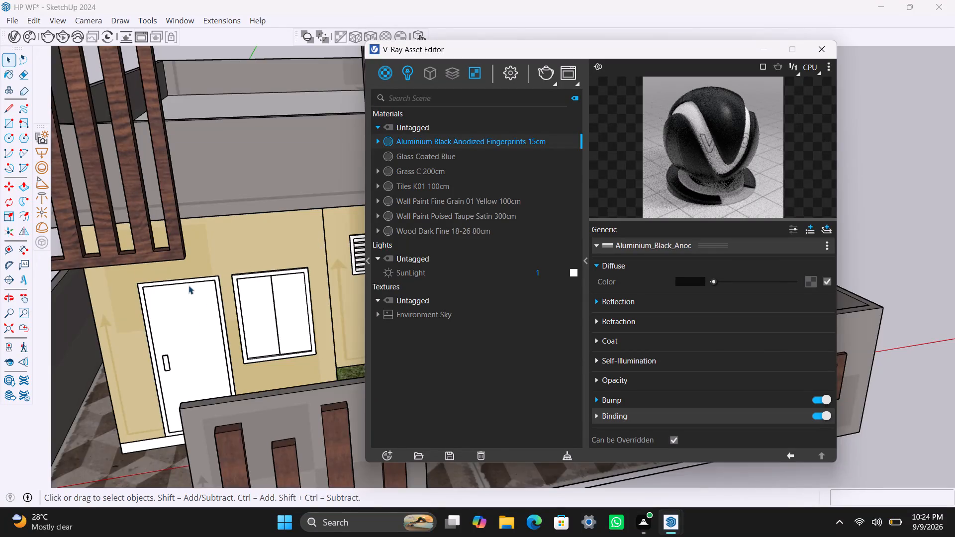
pyautogui.scroll(1, 189, 285)
pyautogui.doubleClick(206, 277)
pyautogui.tripleClick(209, 277)
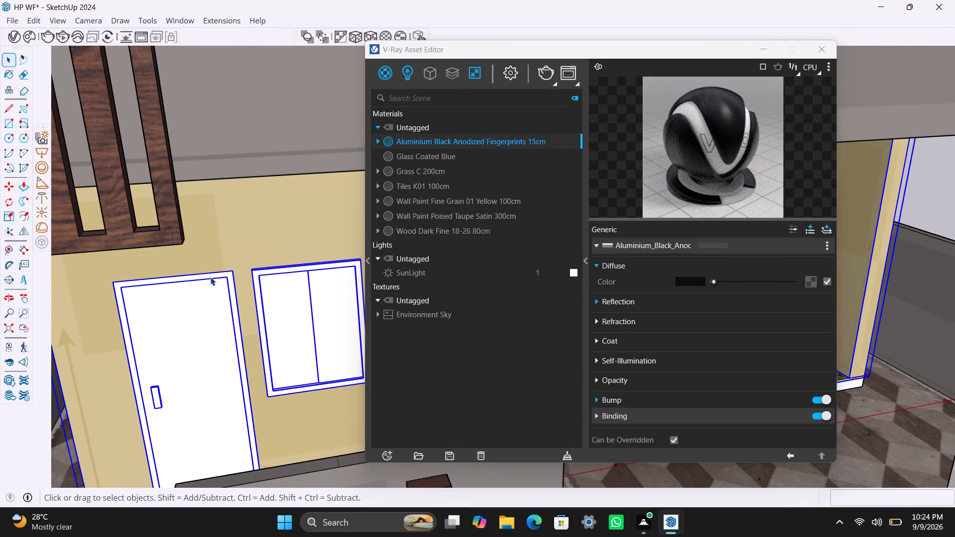
pyautogui.click(210, 277)
pyautogui.scroll(4, 210, 269)
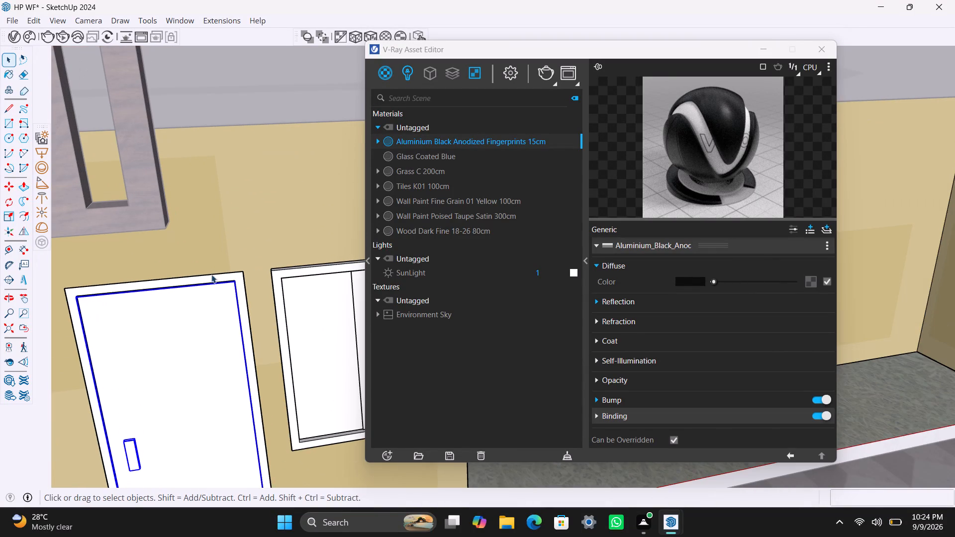
pyautogui.click(213, 277)
pyautogui.rightClick(433, 142)
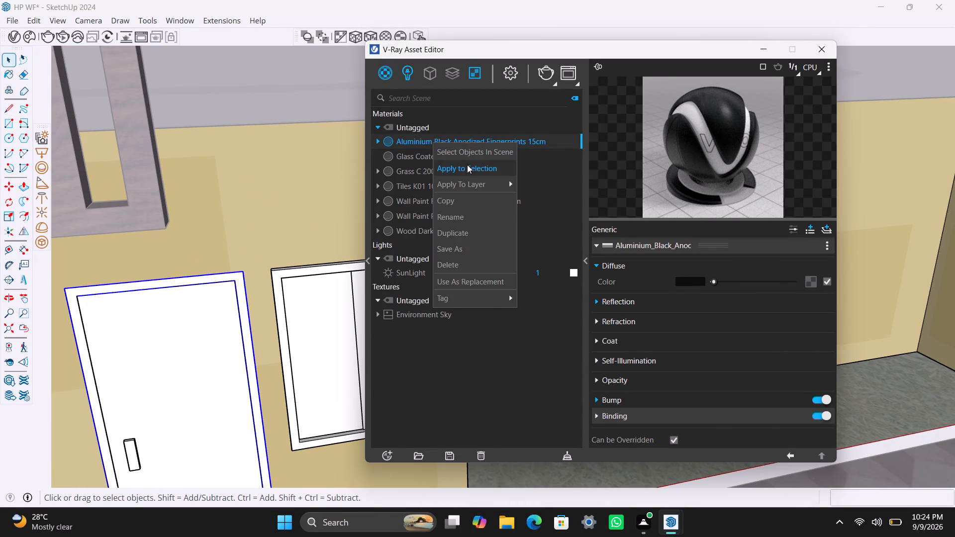
pyautogui.click(467, 165)
pyautogui.click(368, 32)
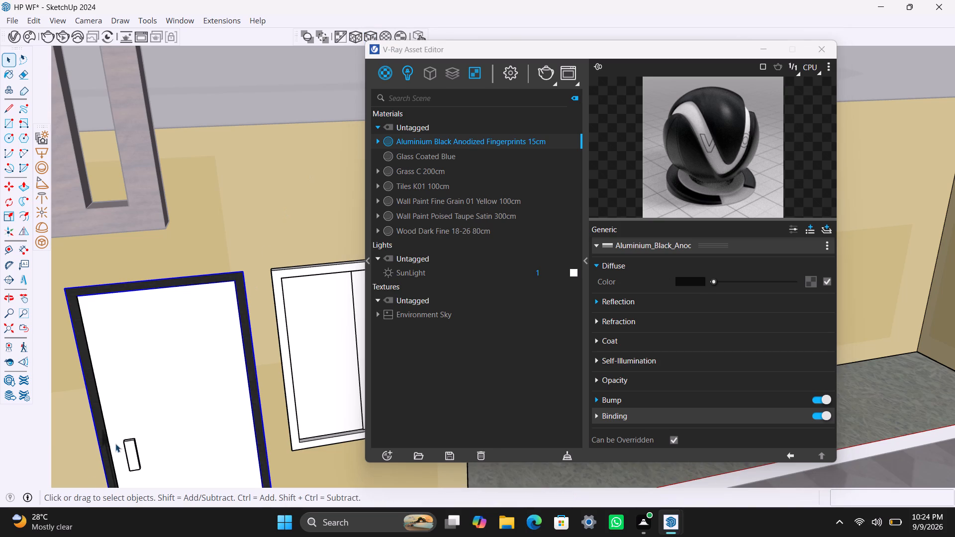
# Apply Aluminium Black Anodized Fingerprints 15cm with fitted cubic projection to the front door's handle.
pyautogui.click(133, 452)
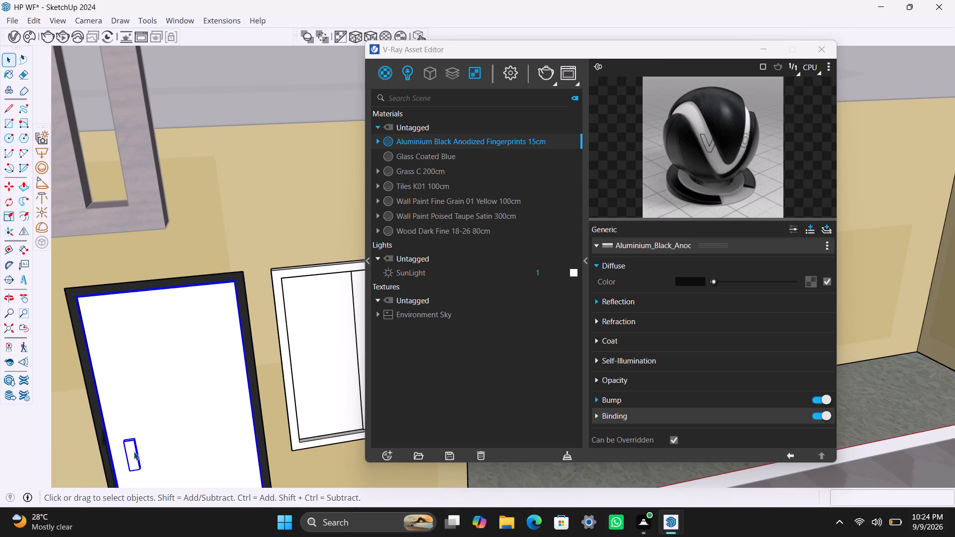
pyautogui.doubleClick(136, 450)
pyautogui.click(136, 449)
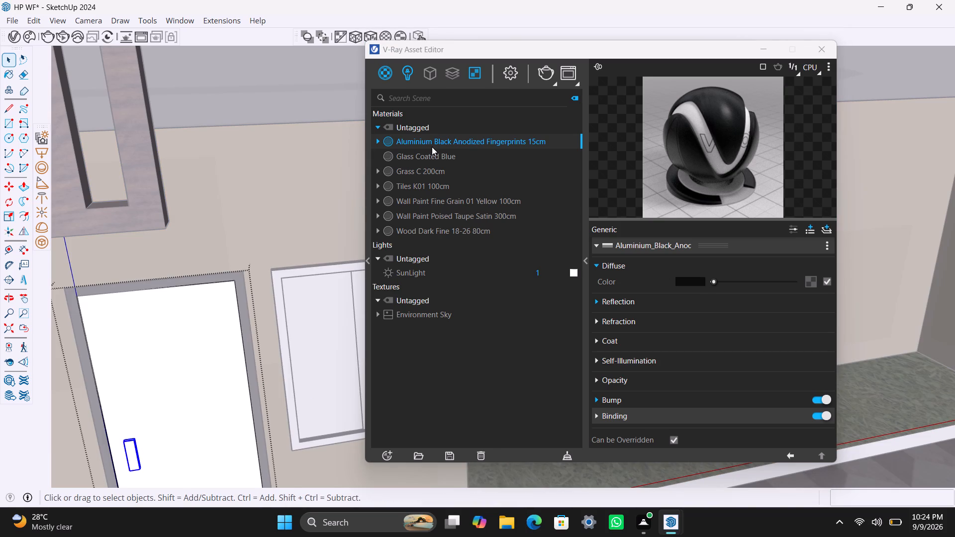
pyautogui.rightClick(435, 143)
pyautogui.click(455, 167)
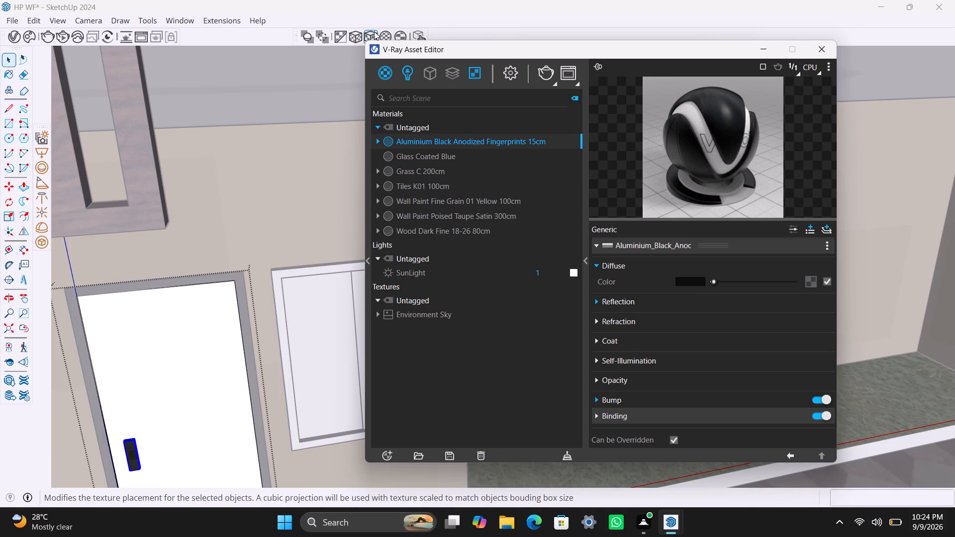
pyautogui.click(374, 31)
# Apply Aluminium Black Anodized Fingerprints 15cm with fitted cubic projection to the frame of the window beside the front door.
pyautogui.scroll(2, 302, 301)
pyautogui.tripleClick(273, 264)
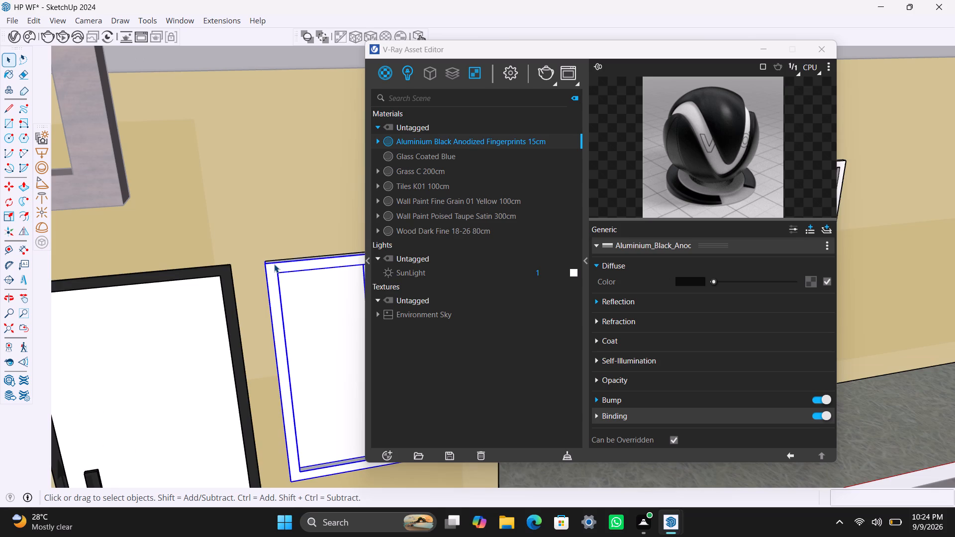
pyautogui.doubleClick(278, 267)
pyautogui.click(299, 192)
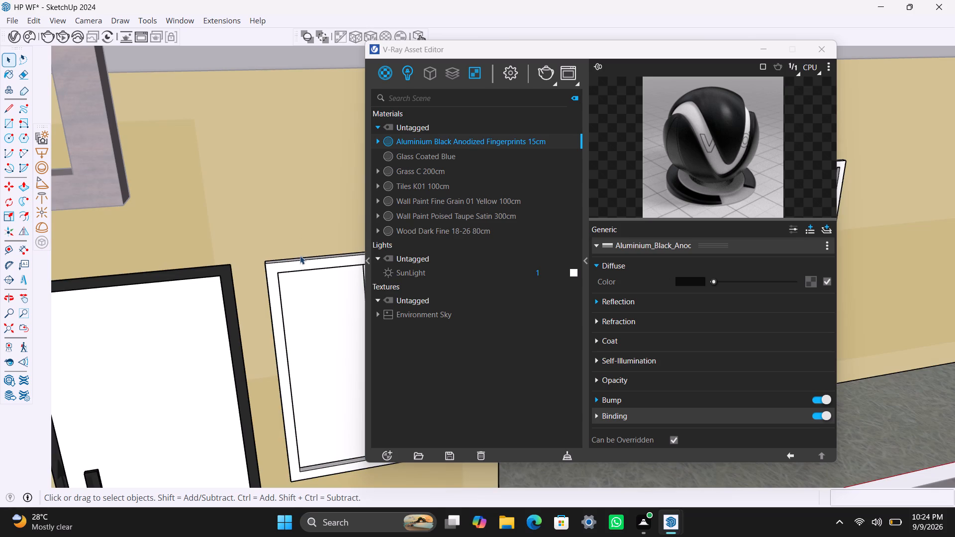
pyautogui.click(299, 259)
pyautogui.doubleClick(298, 265)
pyautogui.tripleClick(298, 265)
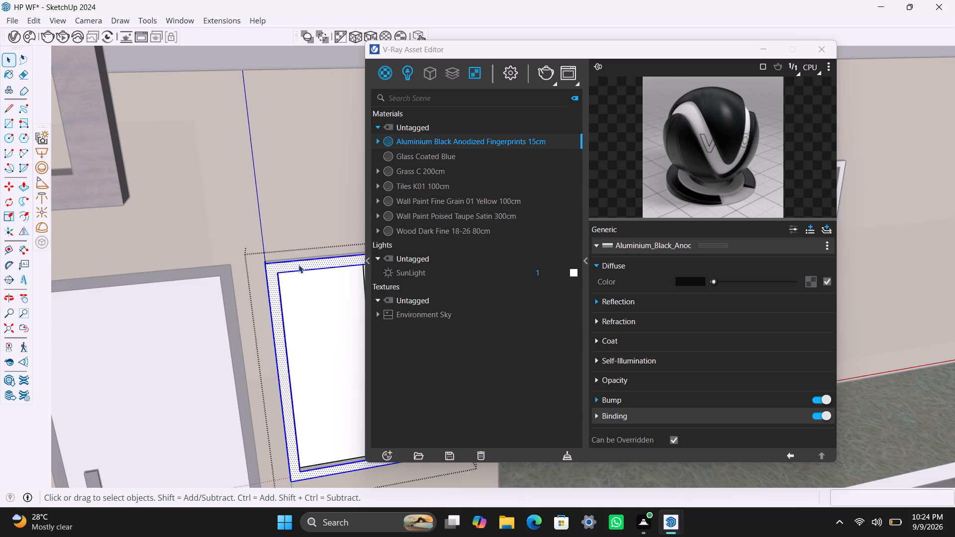
pyautogui.rightClick(425, 141)
pyautogui.click(452, 169)
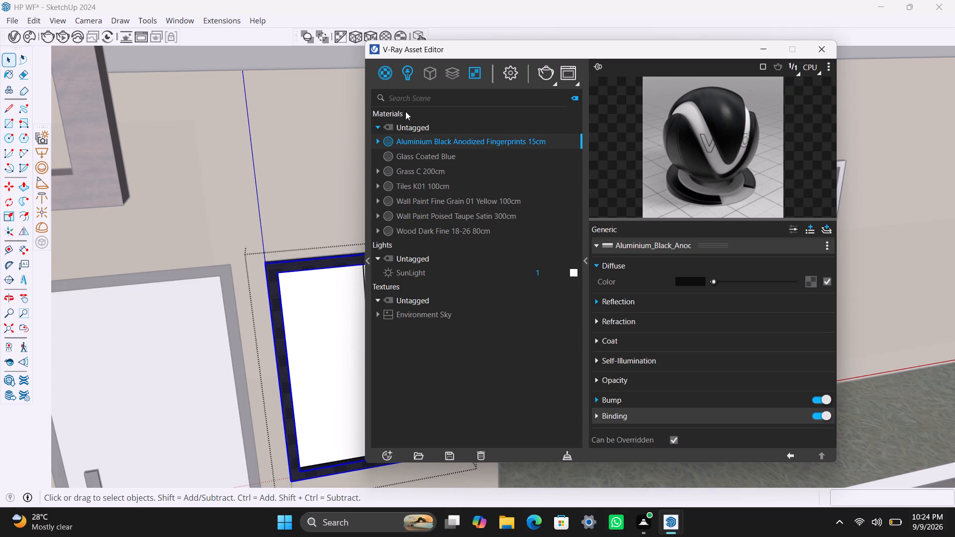
pyautogui.click(370, 31)
# Apply Aluminium Black Anodized Fingerprints 15cm with fitted cubic projection to the outer frame of the front wall's louvered vent.
pyautogui.scroll(-16, 264, 370)
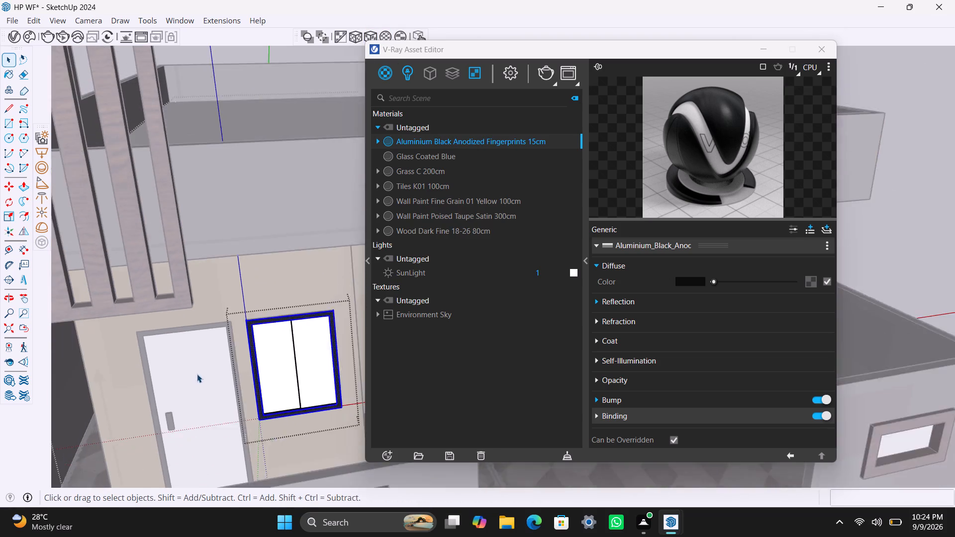
pyautogui.scroll(-2, 238, 373)
pyautogui.scroll(3, 323, 379)
pyautogui.keyDown('shift'); pyautogui.moveTo(310, 349); pyautogui.dragTo(263, 380, button='middle'); pyautogui.keyUp('shift')
pyautogui.scroll(2, 256, 380)
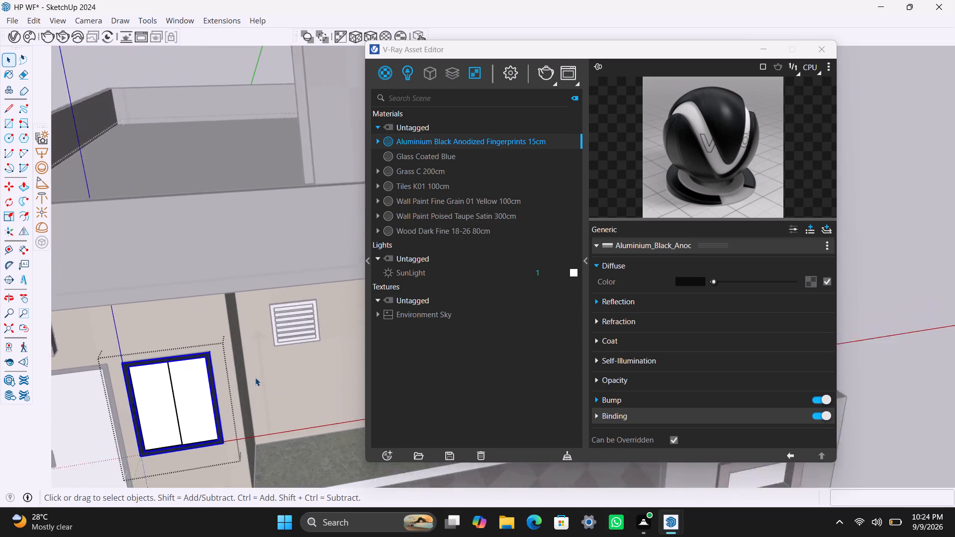
pyautogui.scroll(4, 255, 377)
pyautogui.click(286, 303)
pyautogui.click(288, 303)
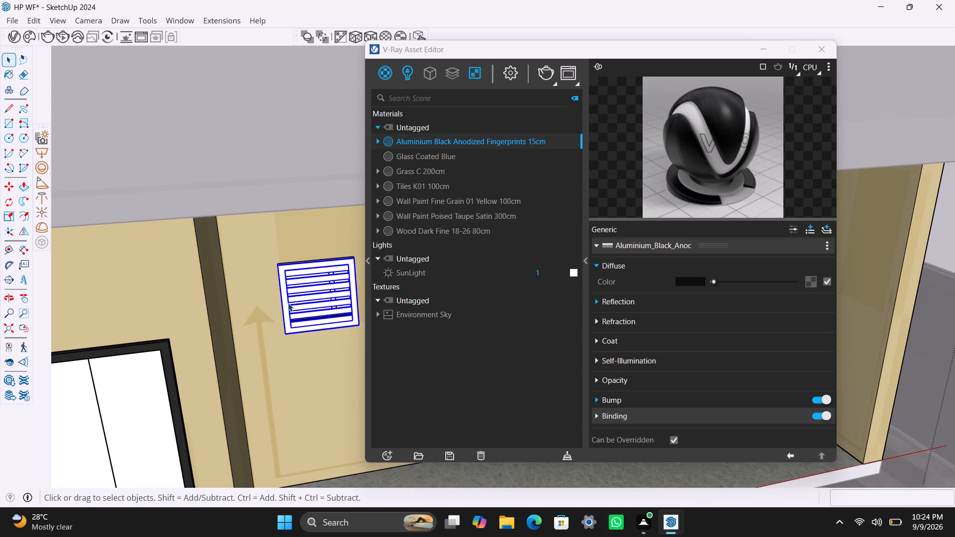
pyautogui.tripleClick(286, 301)
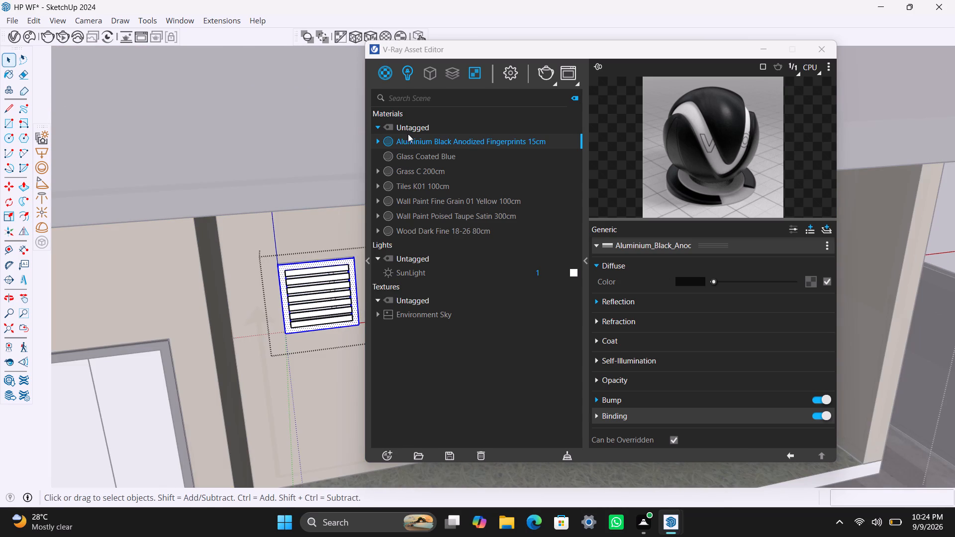
pyautogui.rightClick(410, 139)
pyautogui.click(422, 164)
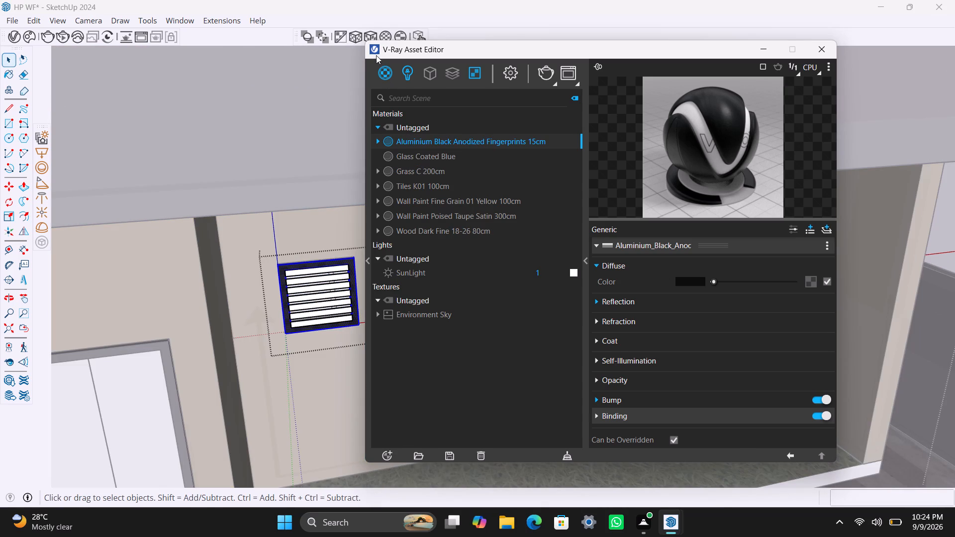
pyautogui.click(370, 36)
# Apply Aluminium Black Anodized Fingerprints 15cm with fitted cubic projection to the frame of the front window beyond the louvered vent.
pyautogui.scroll(-18, 277, 384)
pyautogui.keyDown('shift'); pyautogui.moveTo(291, 419); pyautogui.dragTo(192, 460, button='middle'); pyautogui.keyUp('shift')
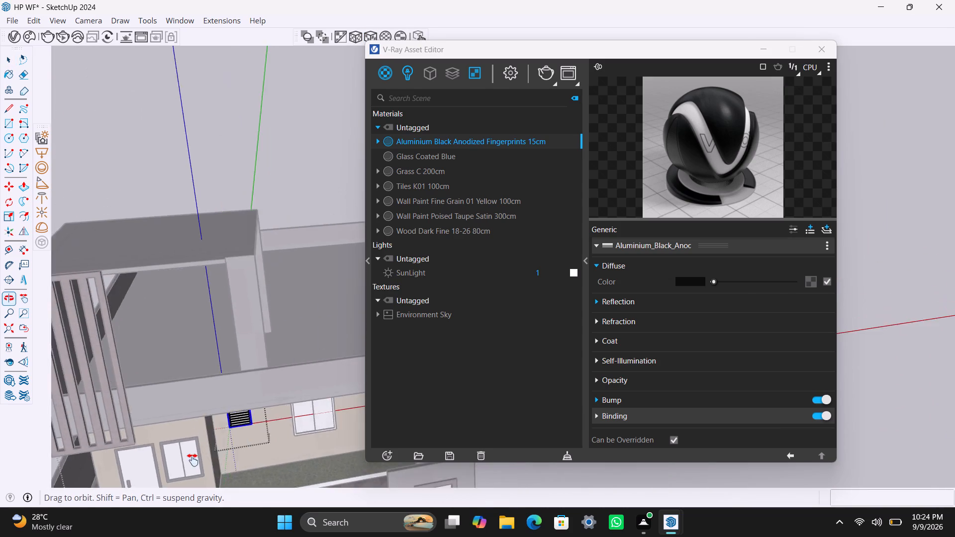
pyautogui.keyDown('shift'); pyautogui.moveTo(192, 460); pyautogui.dragTo(191, 460, button='middle'); pyautogui.keyUp('shift')
pyautogui.scroll(11, 203, 461)
pyautogui.tripleClick(263, 411)
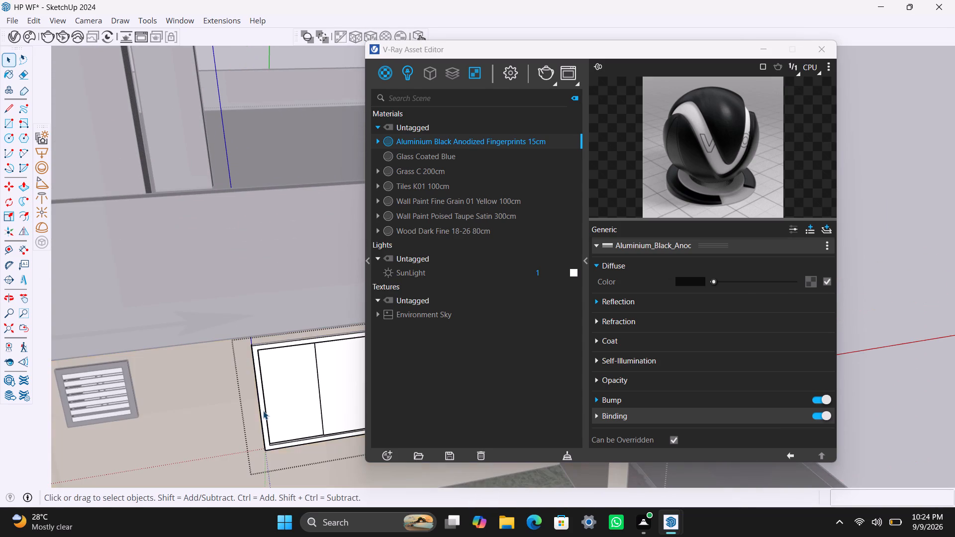
pyautogui.rightClick(437, 142)
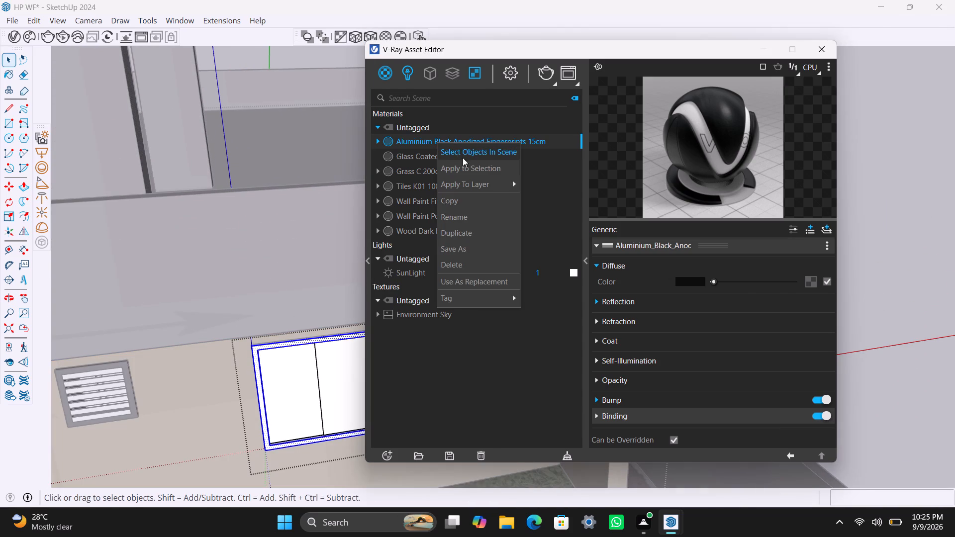
pyautogui.click(467, 166)
pyautogui.click(367, 33)
# Apply Aluminium Black Anodized Fingerprints 15cm with fitted cubic projection to the frame of the side wall's window nearest the front.
pyautogui.scroll(-5, 271, 351)
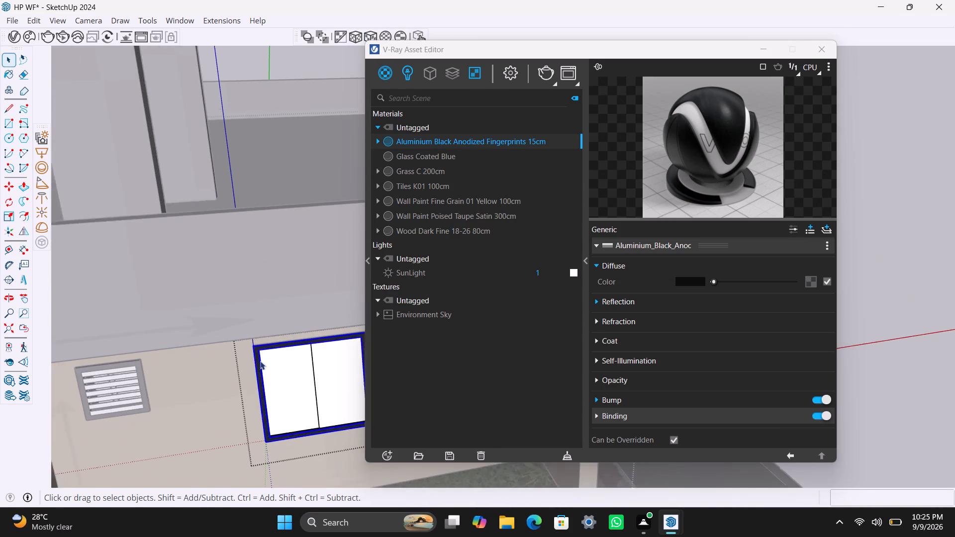
pyautogui.scroll(-19, 260, 361)
pyautogui.moveTo(314, 356); pyautogui.dragTo(46, 424, button='middle')
pyautogui.scroll(-3, 248, 380)
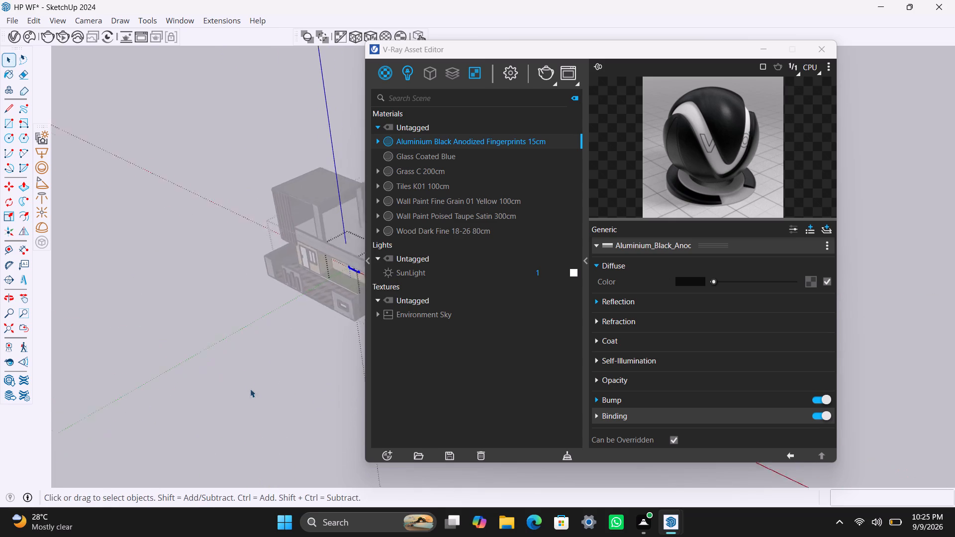
pyautogui.scroll(-2, 250, 389)
pyautogui.keyDown('shift'); pyautogui.moveTo(260, 372); pyautogui.dragTo(94, 424, button='middle'); pyautogui.keyUp('shift')
pyautogui.scroll(13, 197, 344)
pyautogui.click(249, 410)
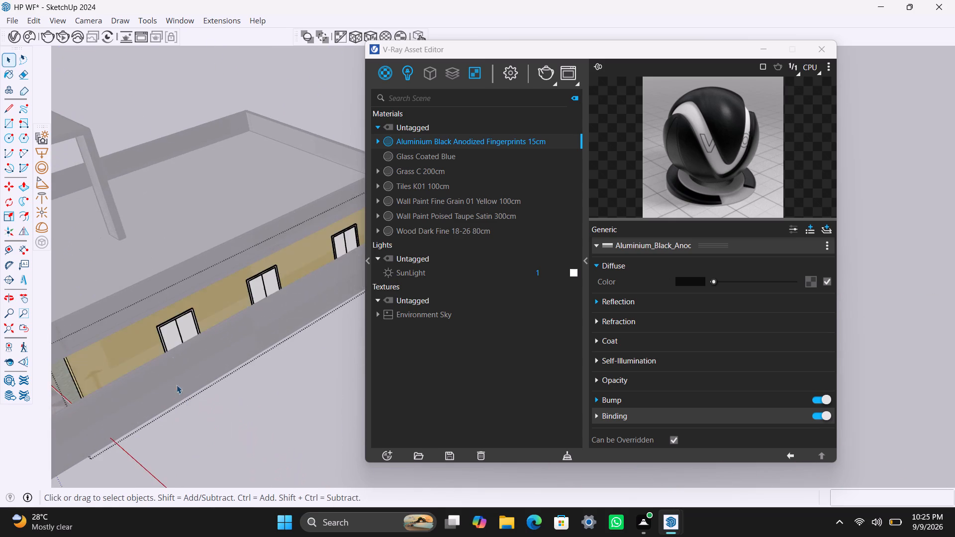
pyautogui.scroll(-4, 174, 341)
pyautogui.moveTo(217, 341); pyautogui.dragTo(112, 347, button='middle')
pyautogui.scroll(16, 149, 290)
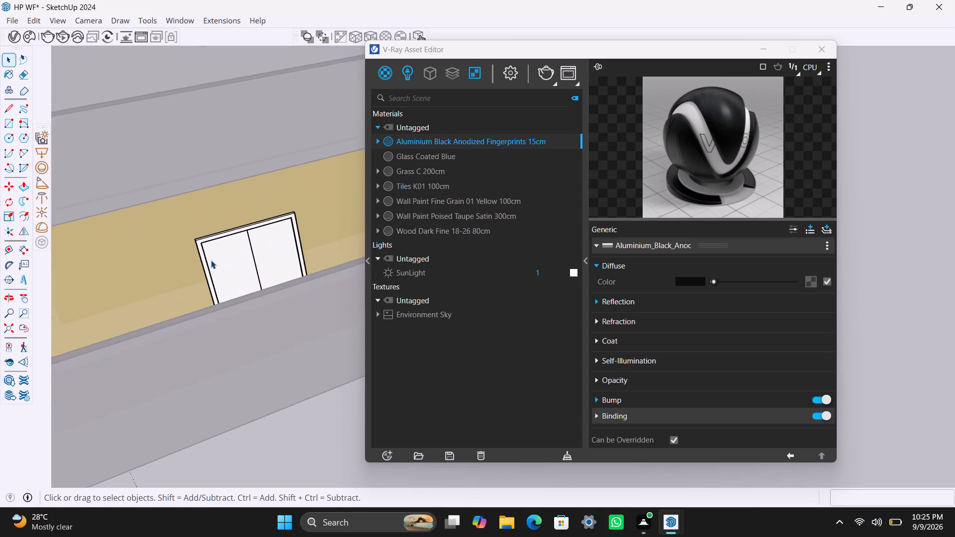
pyautogui.click(197, 245)
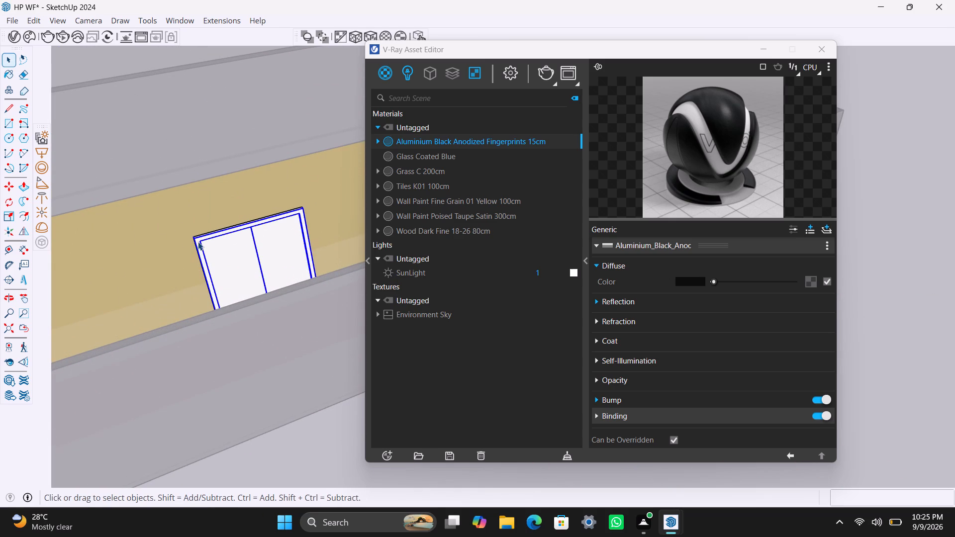
pyautogui.scroll(5, 206, 240)
pyautogui.tripleClick(199, 240)
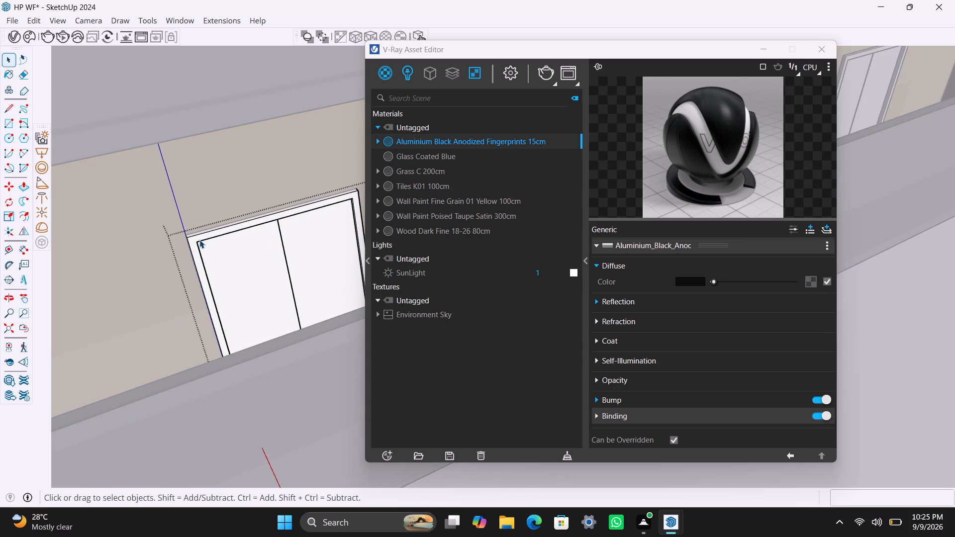
pyautogui.rightClick(458, 139)
pyautogui.click(479, 164)
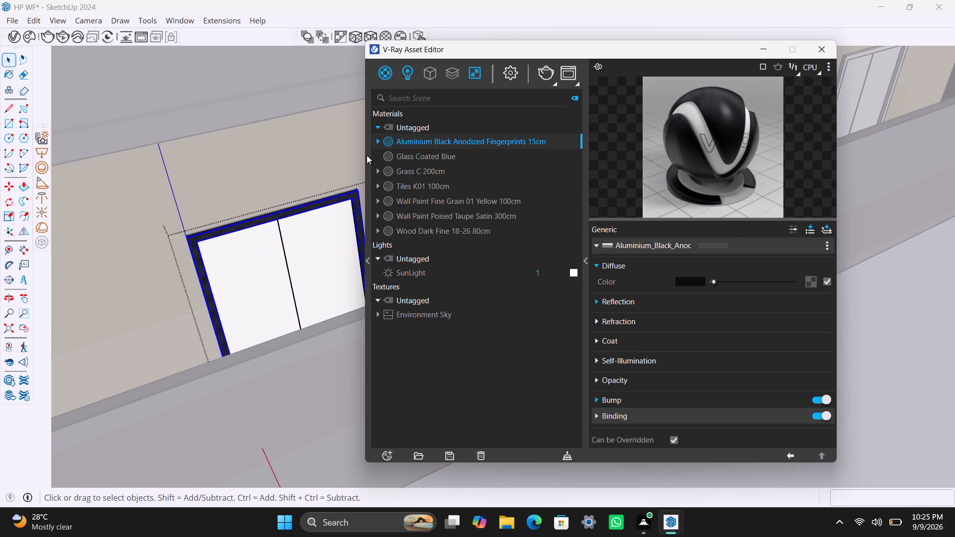
pyautogui.click(368, 33)
# Apply Aluminium Black Anodized Fingerprints 15cm with fitted cubic projection to the frame of the side wall's middle window.
pyautogui.scroll(-9, 324, 368)
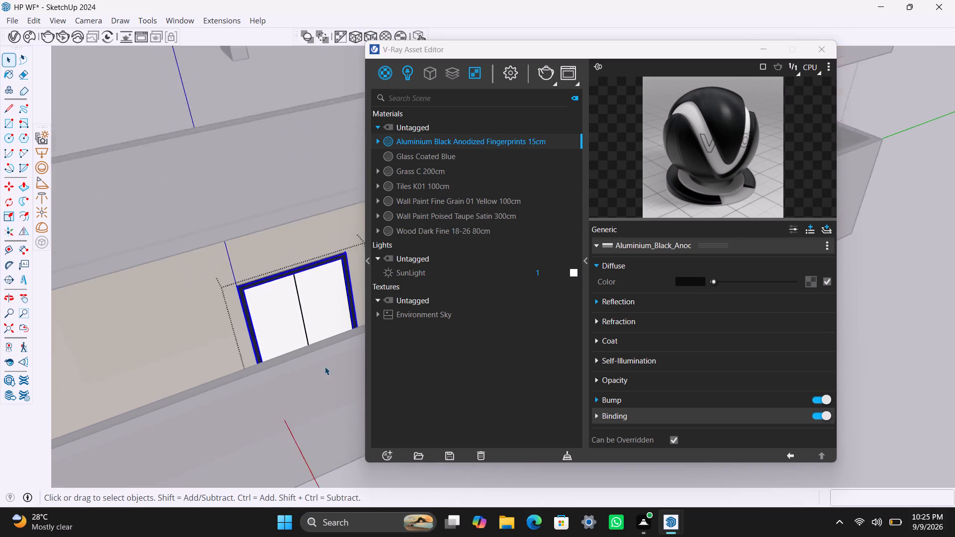
pyautogui.scroll(-16, 325, 366)
pyautogui.keyDown('shift'); pyautogui.moveTo(311, 360); pyautogui.dragTo(169, 403, button='middle'); pyautogui.keyUp('shift')
pyautogui.scroll(10, 189, 390)
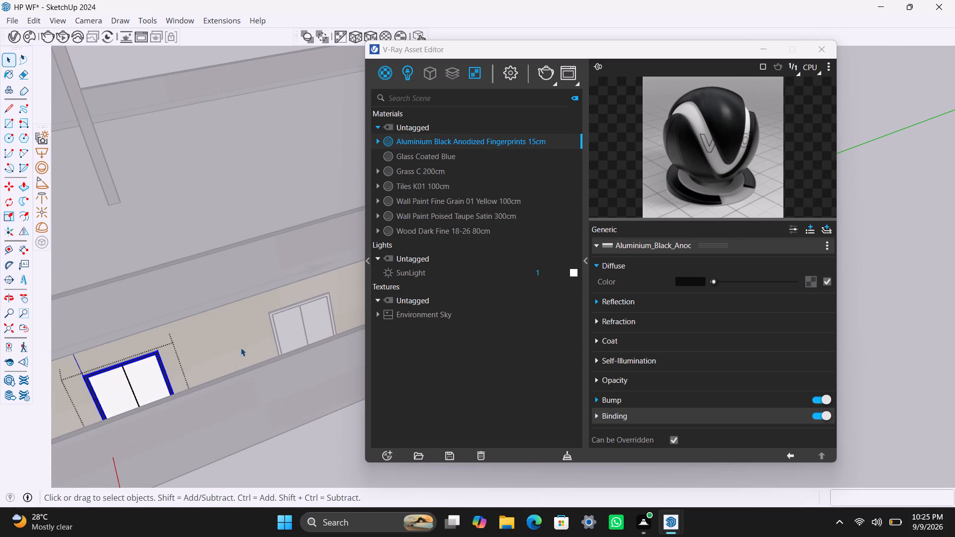
pyautogui.click(276, 311)
pyautogui.doubleClick(276, 311)
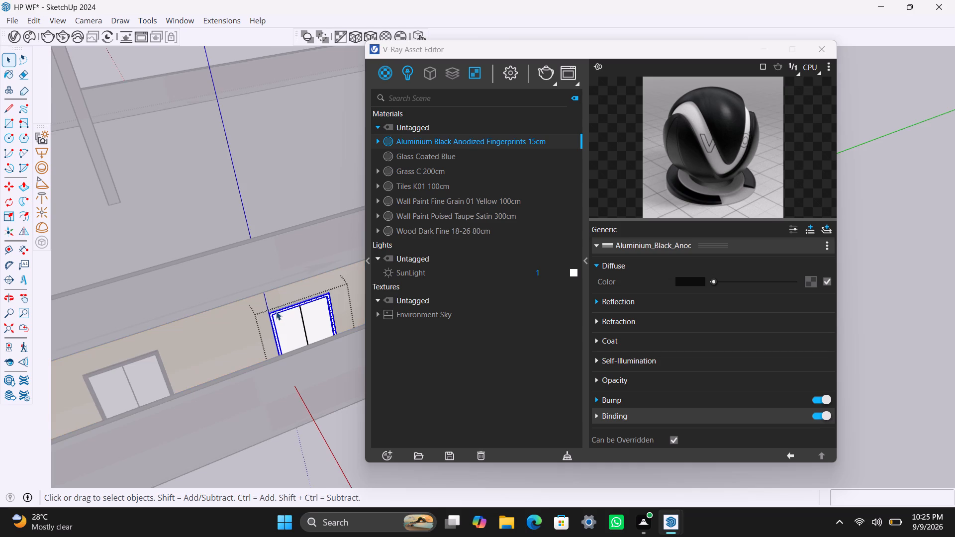
pyautogui.scroll(1, 276, 313)
pyautogui.rightClick(452, 138)
pyautogui.click(470, 165)
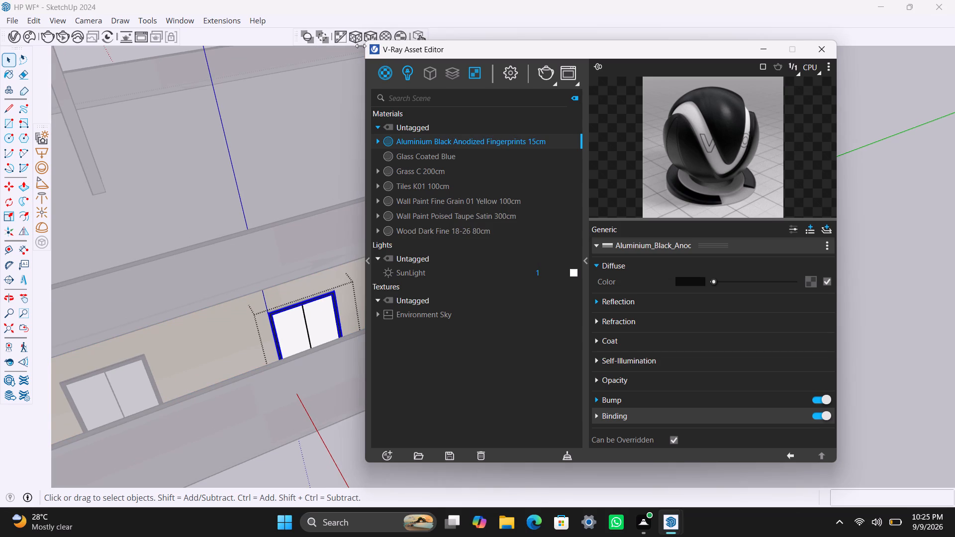
pyautogui.click(366, 38)
# Apply Aluminium Black Anodized Fingerprints 15cm with fitted cubic projection to the frame of the side wall's third window.
pyautogui.scroll(-16, 290, 374)
pyautogui.keyDown('shift'); pyautogui.moveTo(266, 394); pyautogui.dragTo(167, 433, button='middle'); pyautogui.keyUp('shift')
pyautogui.keyDown('shift'); pyautogui.scroll(-1, 167, 433); pyautogui.keyUp('shift')
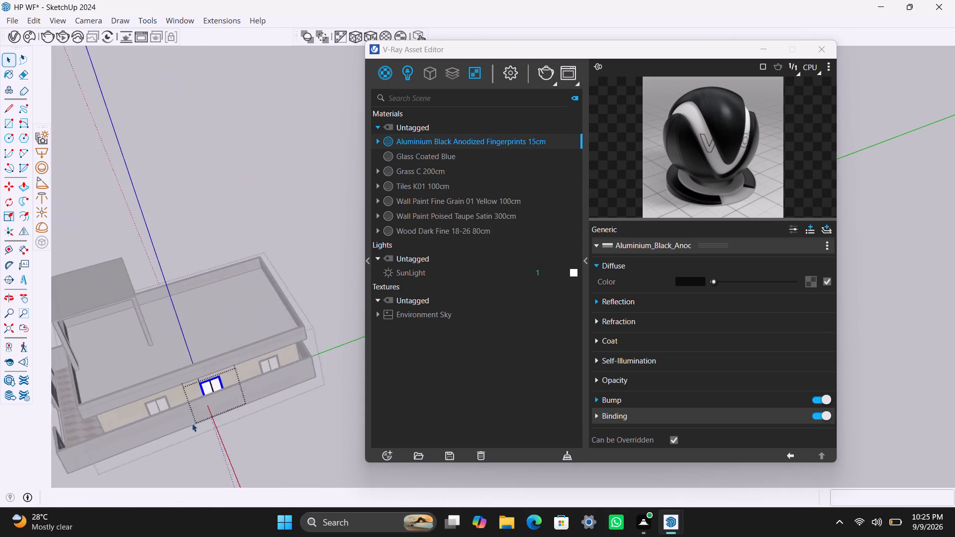
pyautogui.scroll(8, 205, 418)
pyautogui.click(296, 430)
pyautogui.scroll(13, 287, 320)
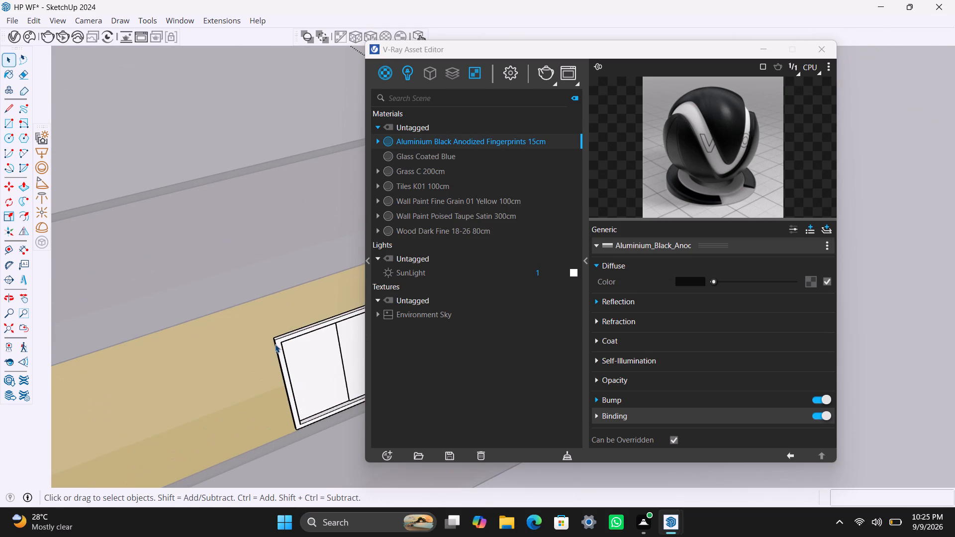
pyautogui.tripleClick(276, 340)
pyautogui.click(278, 340)
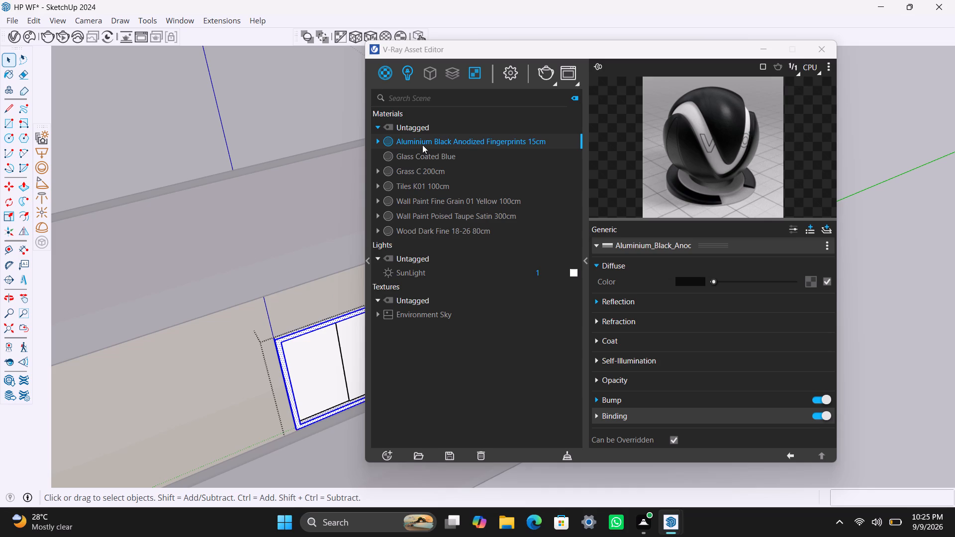
pyautogui.rightClick(422, 141)
pyautogui.click(449, 169)
pyautogui.click(366, 35)
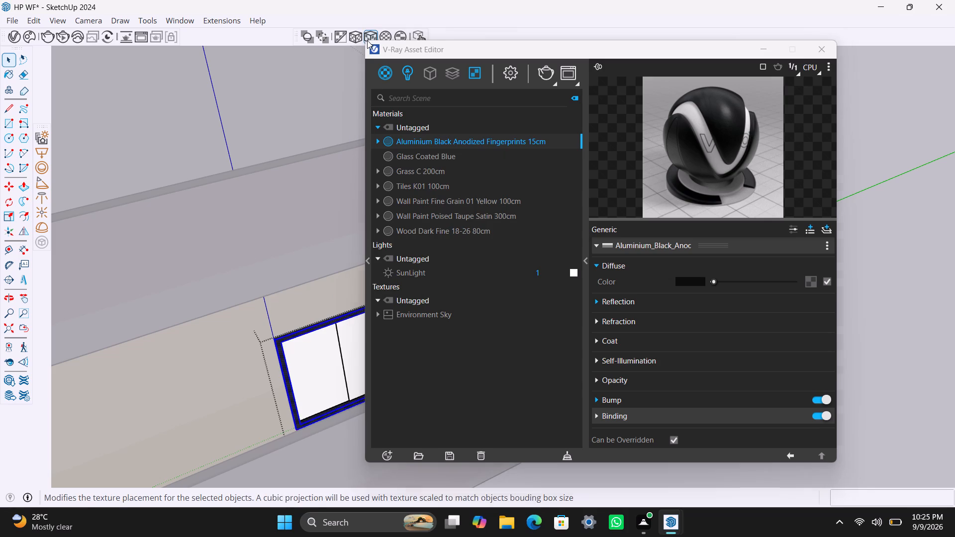
# Apply Aluminium Black Anodized Fingerprints 15cm with fitted cubic projection to the first window frame on the next wall around the corner.
pyautogui.scroll(-20, 380, 376)
pyautogui.scroll(-13, 380, 376)
pyautogui.moveTo(316, 345); pyautogui.dragTo(217, 354, button='middle')
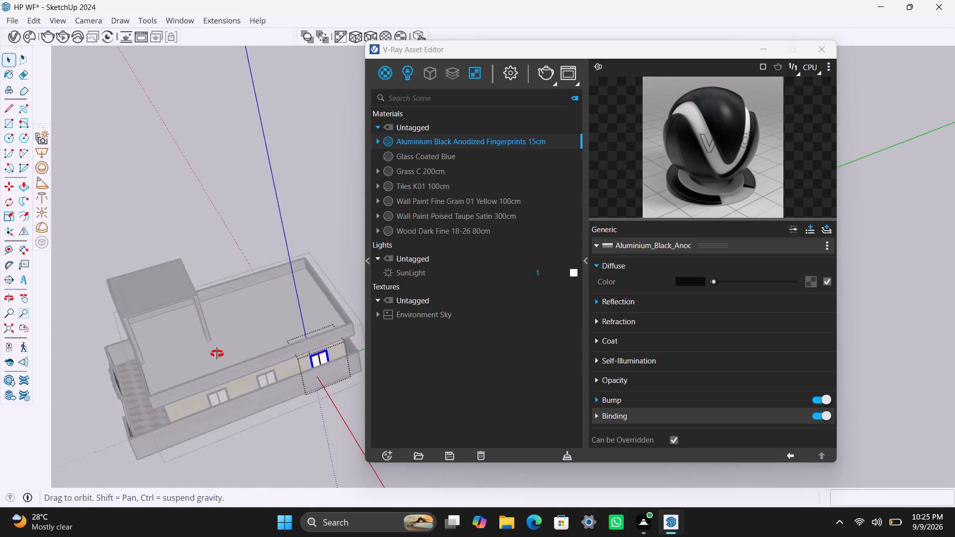
pyautogui.moveTo(217, 354); pyautogui.dragTo(0, 400, button='middle')
pyautogui.scroll(-11, 148, 338)
pyautogui.keyDown('shift'); pyautogui.moveTo(234, 323); pyautogui.dragTo(85, 409, button='middle'); pyautogui.keyUp('shift')
pyautogui.scroll(5, 152, 379)
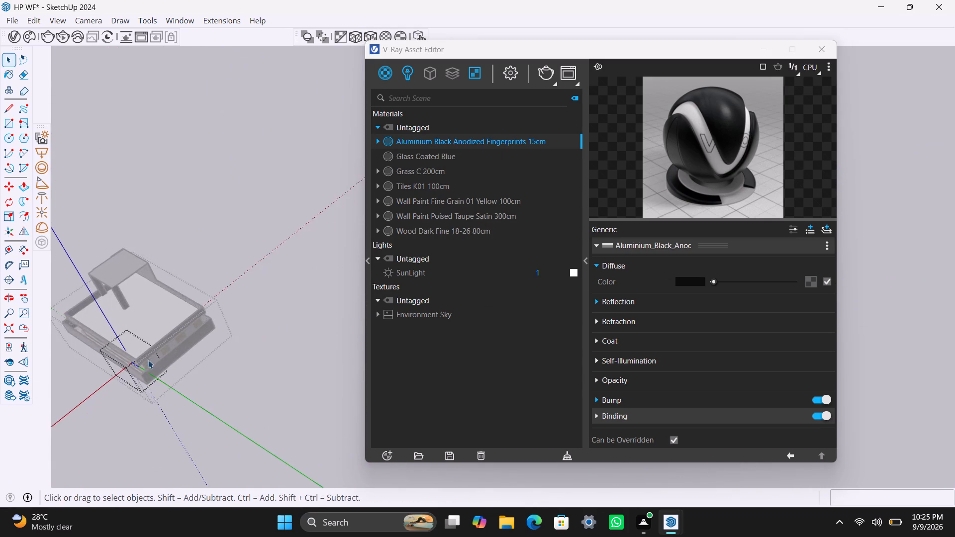
pyautogui.scroll(9, 148, 360)
pyautogui.click(249, 386)
pyautogui.scroll(14, 184, 351)
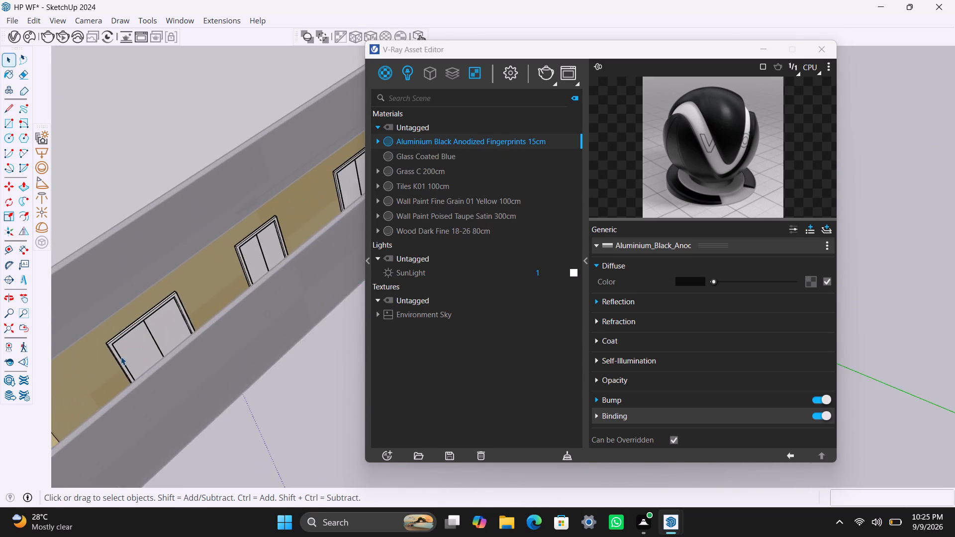
pyautogui.scroll(3, 121, 357)
pyautogui.tripleClick(110, 352)
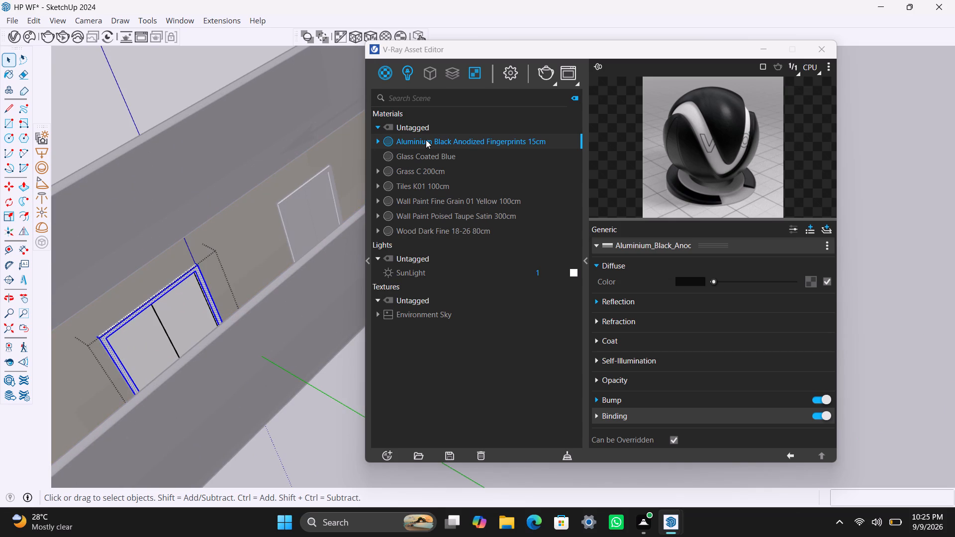
pyautogui.rightClick(433, 141)
pyautogui.click(475, 169)
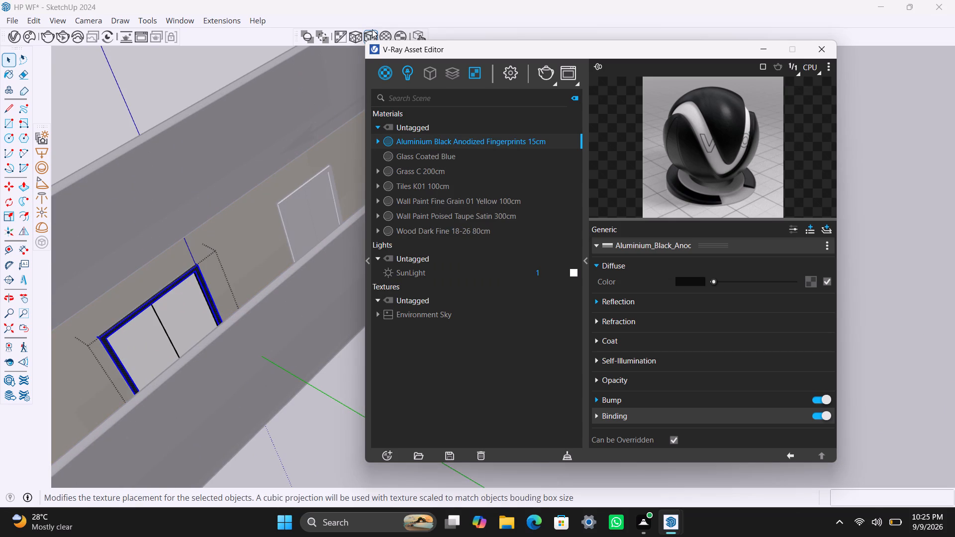
pyautogui.click(372, 36)
# Apply Aluminium Black Anodized Fingerprints 15cm with fitted cubic projection to the second window frame on the same wall.
pyautogui.scroll(2, 254, 239)
pyautogui.doubleClick(290, 192)
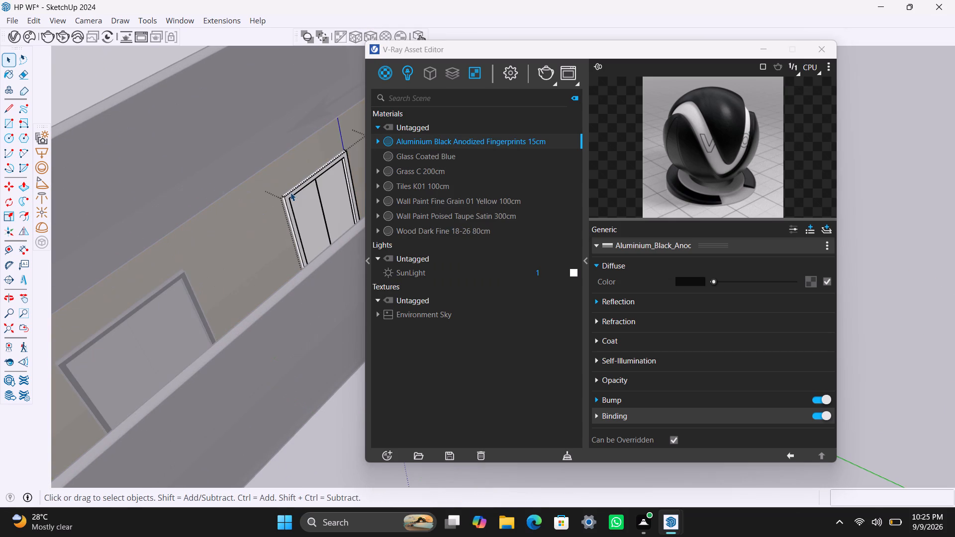
pyautogui.click(290, 192)
pyautogui.rightClick(431, 144)
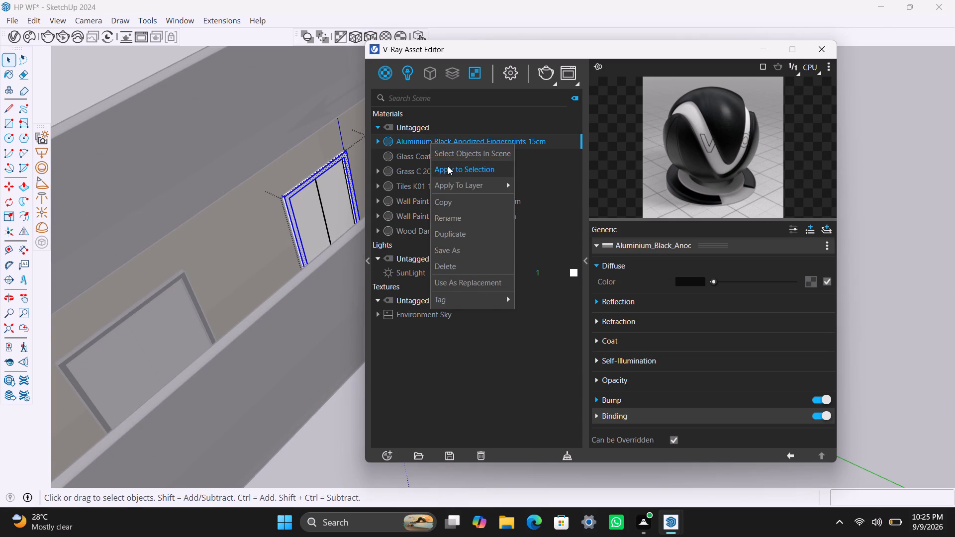
pyautogui.click(448, 166)
pyautogui.click(366, 37)
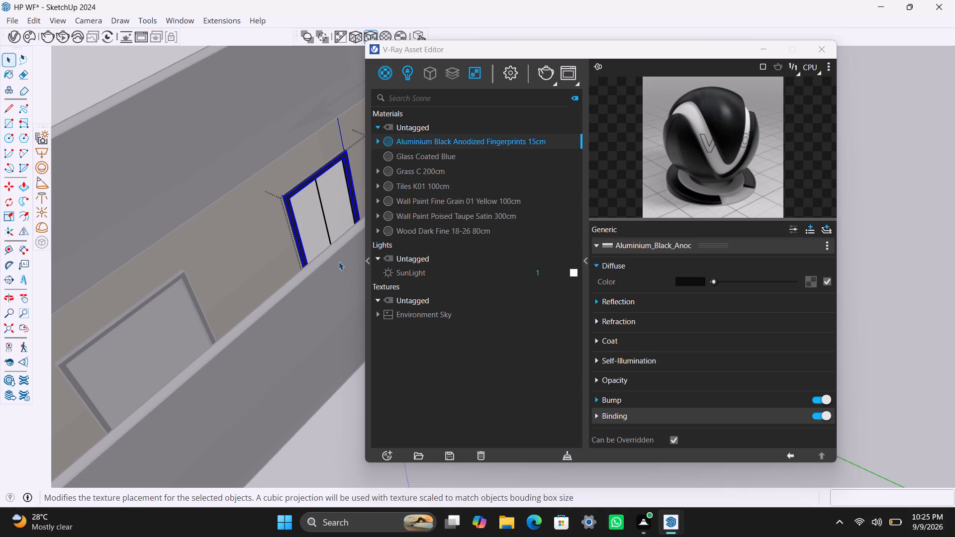
# Apply Aluminium Black Anodized Fingerprints 15cm with fitted cubic projection to the third window frame on the same wall, nearest the far corner.
pyautogui.scroll(-20, 282, 333)
pyautogui.scroll(-3, 282, 333)
pyautogui.moveTo(284, 311); pyautogui.dragTo(219, 393, button='middle')
pyautogui.scroll(3, 228, 372)
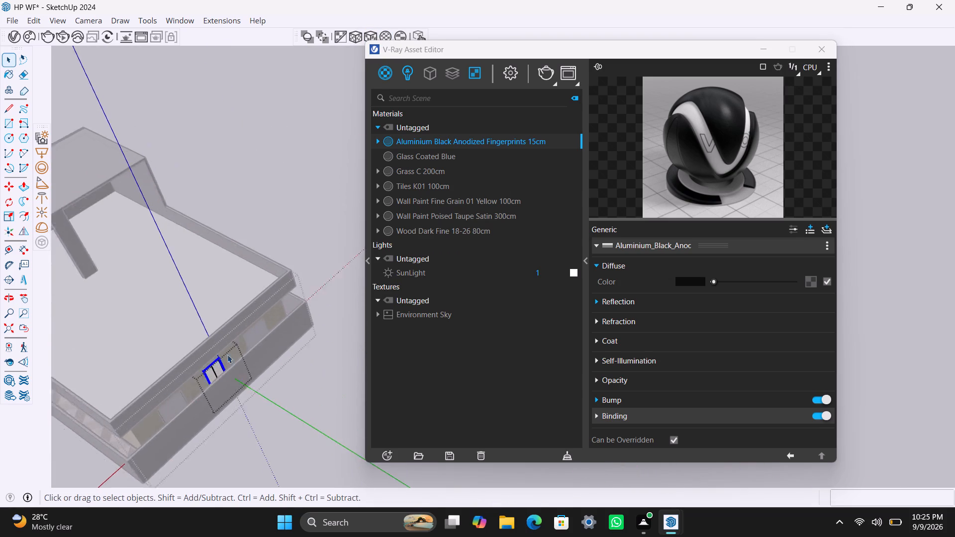
pyautogui.scroll(10, 227, 355)
pyautogui.moveTo(345, 425); pyautogui.dragTo(341, 419)
pyautogui.scroll(5, 247, 325)
pyautogui.doubleClick(246, 323)
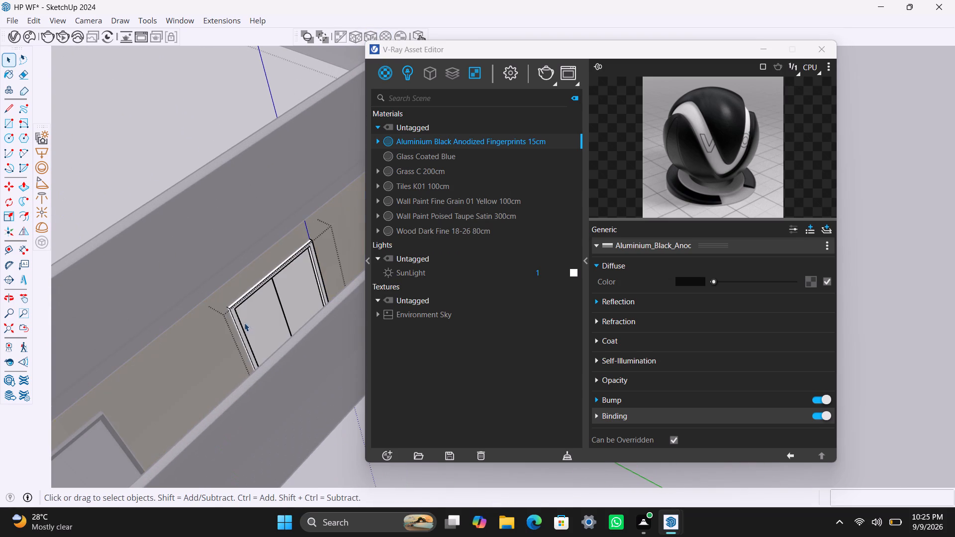
pyautogui.click(237, 312)
pyautogui.scroll(9, 231, 309)
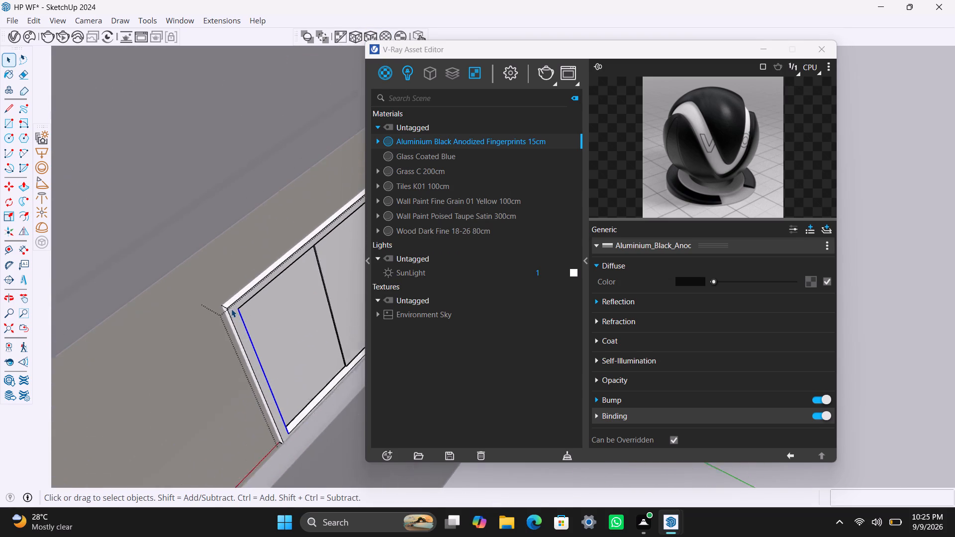
pyautogui.doubleClick(231, 309)
pyautogui.doubleClick(231, 309)
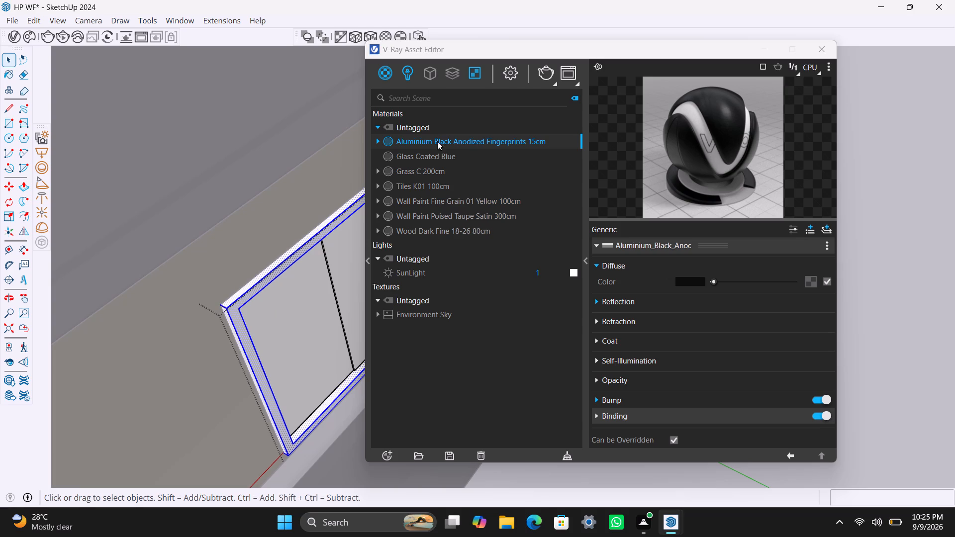
pyautogui.rightClick(438, 141)
pyautogui.click(454, 162)
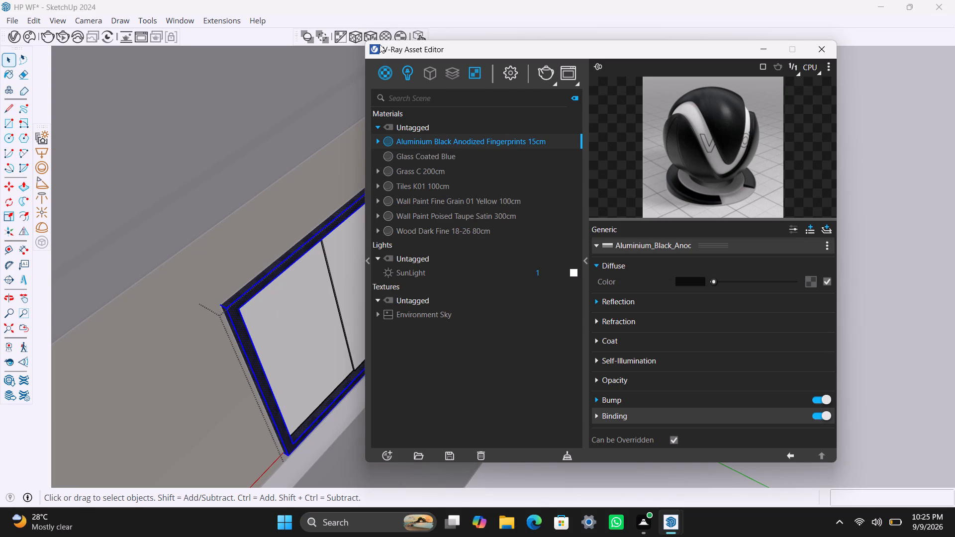
pyautogui.click(371, 35)
# Apply Aluminium Black Anodized Fingerprints 15cm with fitted cubic projection to the window frame nearest the corner on the next wall around.
pyautogui.scroll(-20, 294, 275)
pyautogui.scroll(-11, 294, 275)
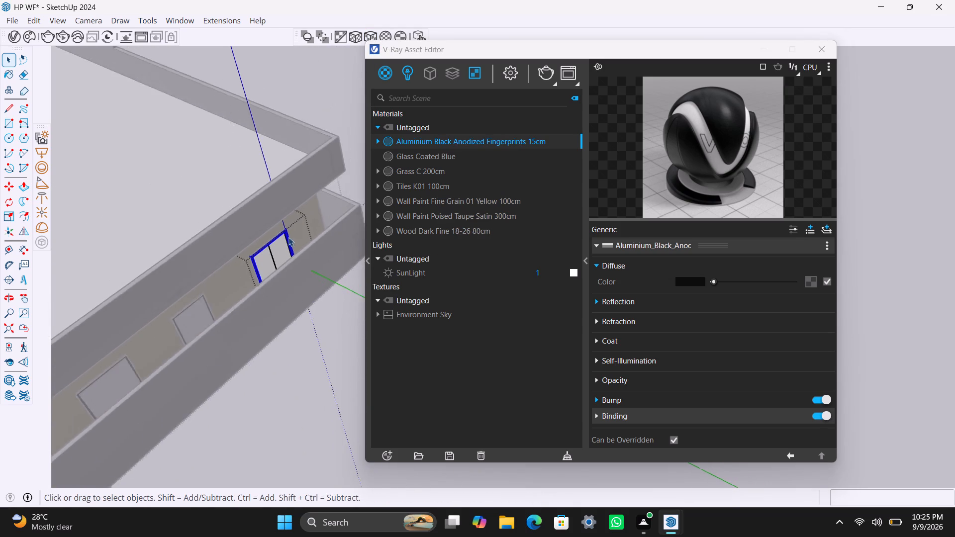
pyautogui.scroll(-1, 288, 237)
pyautogui.moveTo(308, 284); pyautogui.dragTo(13, 368, button='middle')
pyautogui.scroll(-12, 157, 247)
pyautogui.moveTo(285, 239); pyautogui.dragTo(133, 275, button='middle')
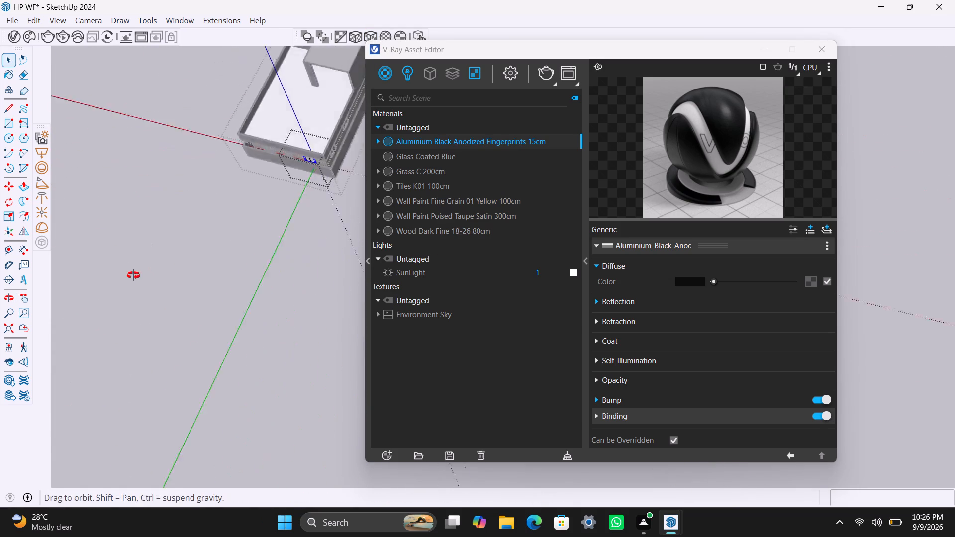
pyautogui.moveTo(133, 275); pyautogui.dragTo(132, 275, button='middle')
pyautogui.scroll(-5, 181, 240)
pyautogui.keyDown('shift'); pyautogui.moveTo(253, 253); pyautogui.dragTo(107, 356, button='middle'); pyautogui.keyUp('shift')
pyautogui.scroll(5, 194, 294)
pyautogui.click(290, 254)
pyautogui.scroll(3, 203, 227)
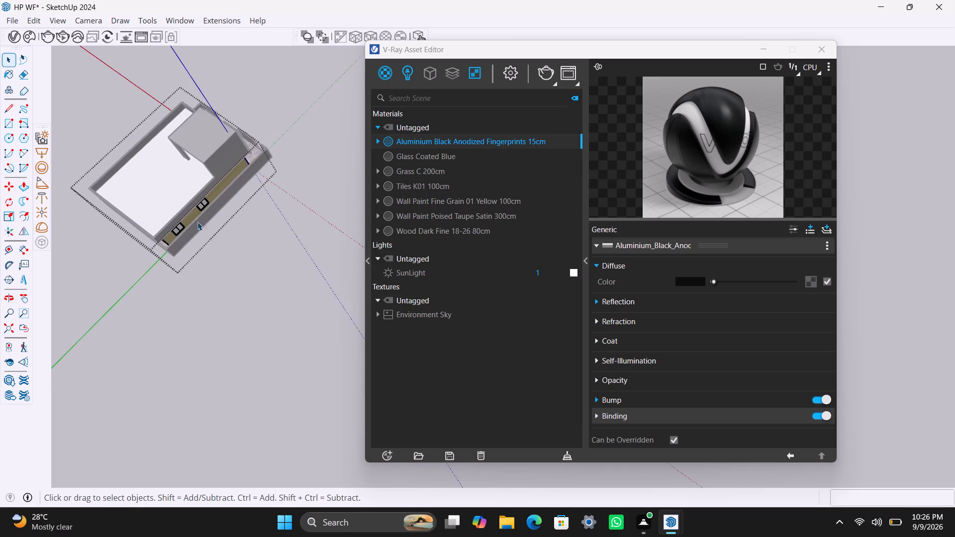
pyautogui.scroll(12, 197, 222)
pyautogui.scroll(14, 203, 207)
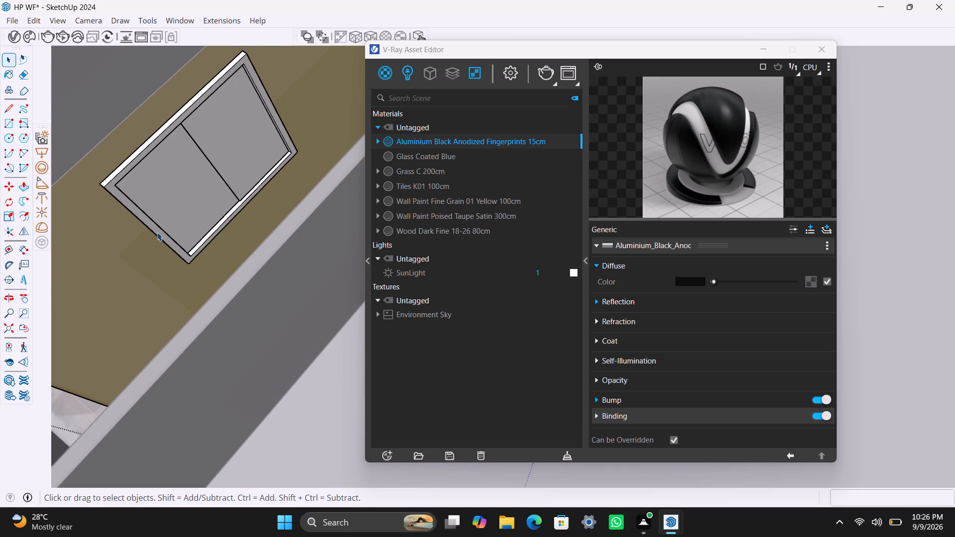
pyautogui.tripleClick(157, 232)
pyautogui.click(157, 232)
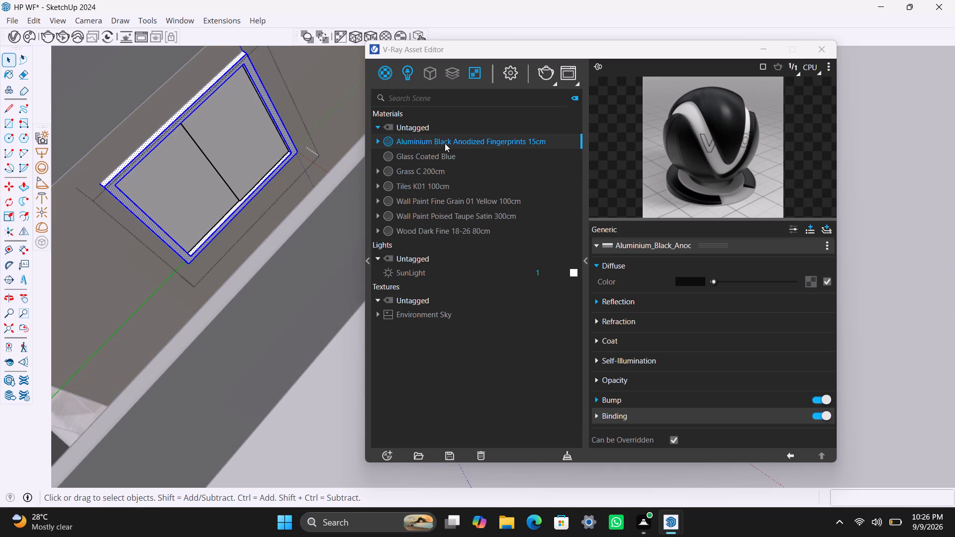
pyautogui.rightClick(445, 140)
pyautogui.click(480, 163)
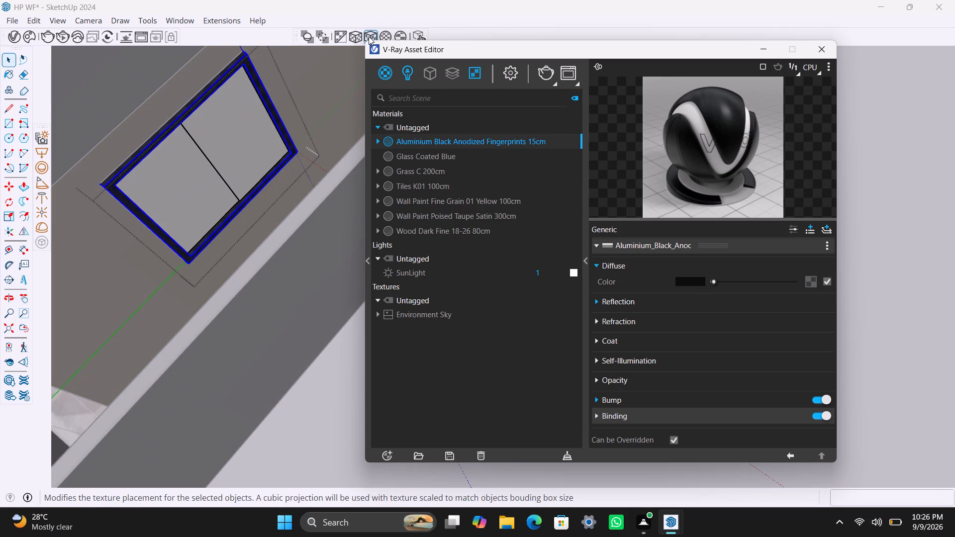
pyautogui.click(369, 36)
# Apply Aluminium Black Anodized Fingerprints 15cm with fitted cubic projection to the second window frame on that wall.
pyautogui.scroll(-18, 262, 306)
pyautogui.keyDown('shift'); pyautogui.moveTo(259, 388); pyautogui.dragTo(165, 458, button='middle'); pyautogui.keyUp('shift')
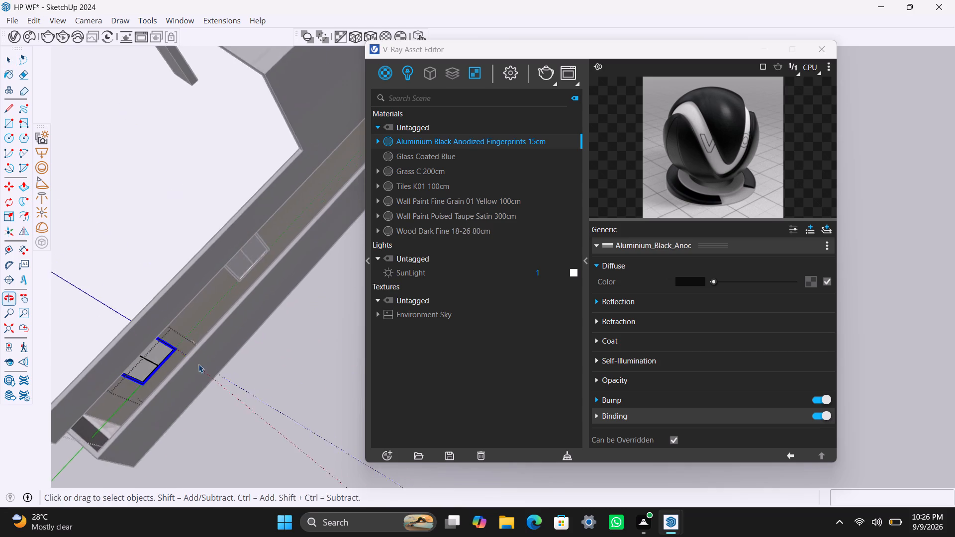
pyautogui.scroll(9, 224, 290)
pyautogui.click(326, 396)
pyautogui.scroll(7, 236, 267)
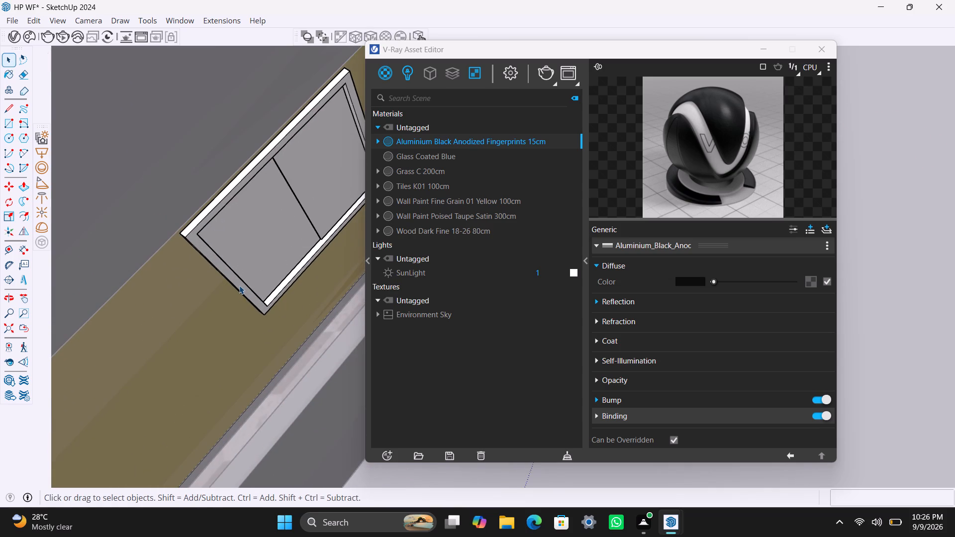
pyautogui.click(239, 285)
pyautogui.tripleClick(239, 285)
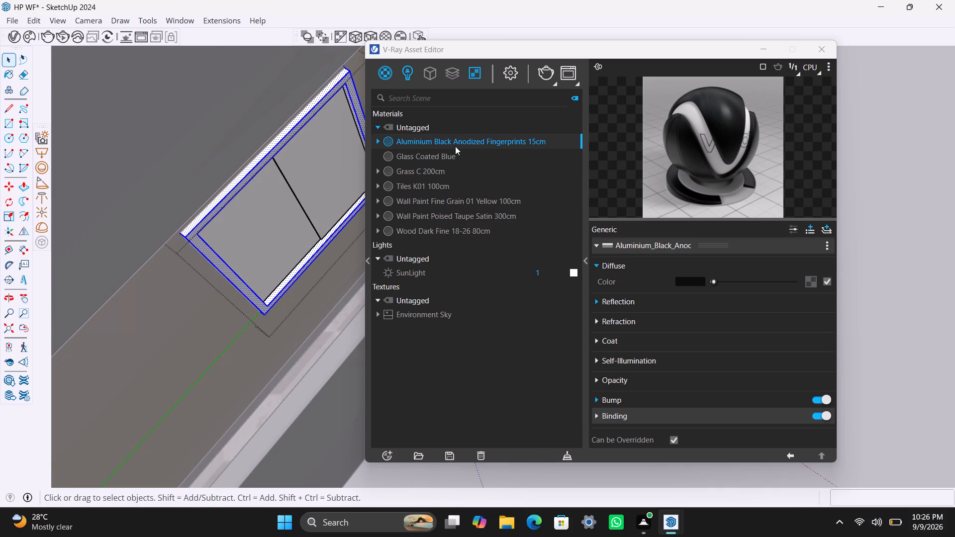
pyautogui.rightClick(456, 145)
pyautogui.click(484, 177)
pyautogui.click(374, 36)
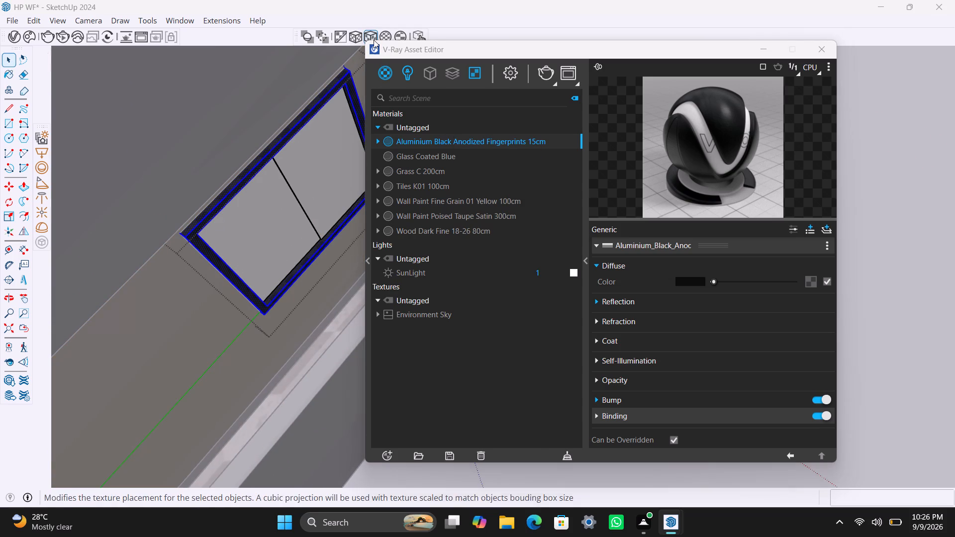
# Apply Glass Coated Blue to both panes of the second window from the corner on the two-window wall.
pyautogui.scroll(-20, 316, 320)
pyautogui.scroll(-13, 316, 320)
pyautogui.scroll(-2, 289, 377)
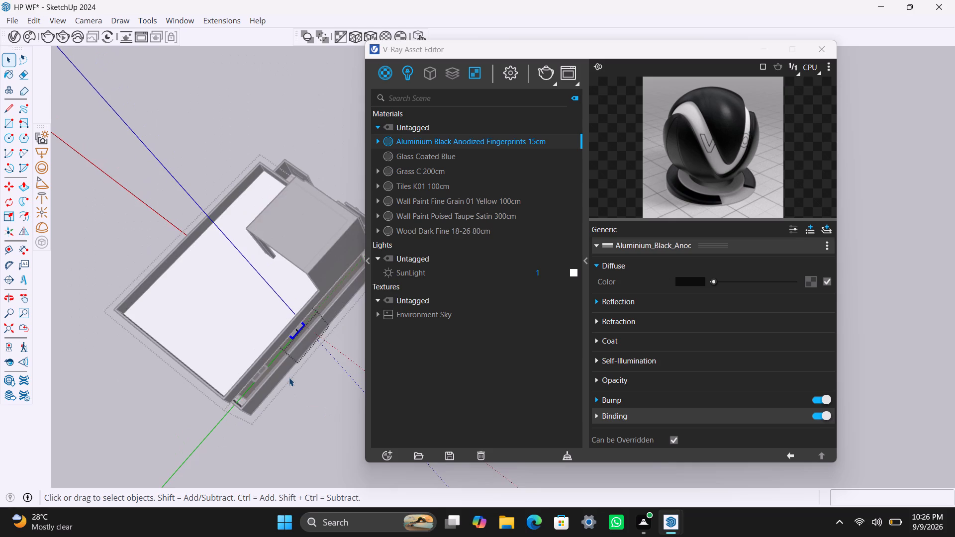
pyautogui.scroll(-4, 289, 377)
pyautogui.moveTo(291, 377); pyautogui.dragTo(193, 377, button='middle')
pyautogui.doubleClick(229, 164)
pyautogui.moveTo(233, 164); pyautogui.dragTo(239, 169)
pyautogui.scroll(2, 280, 363)
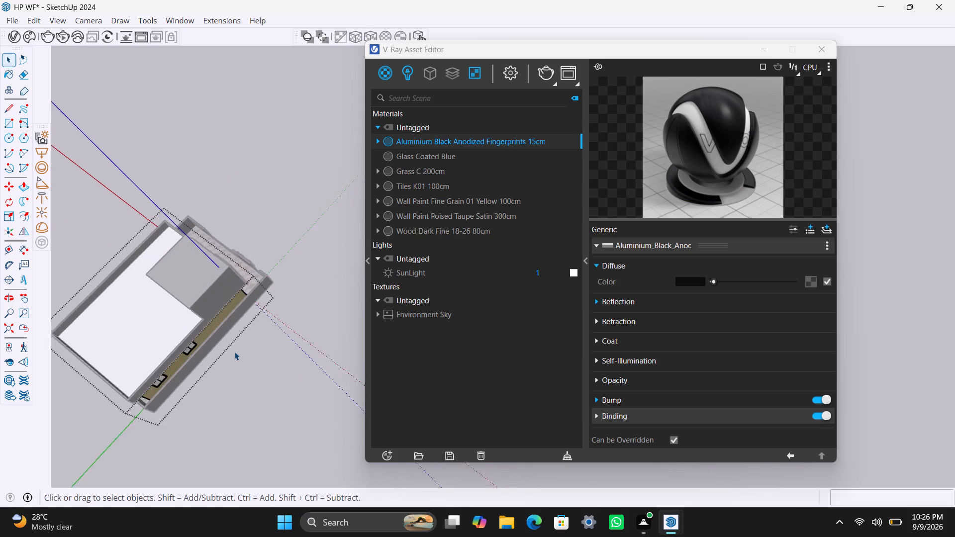
pyautogui.scroll(3, 234, 352)
pyautogui.moveTo(234, 352); pyautogui.dragTo(115, 239, button='middle')
pyautogui.scroll(12, 204, 217)
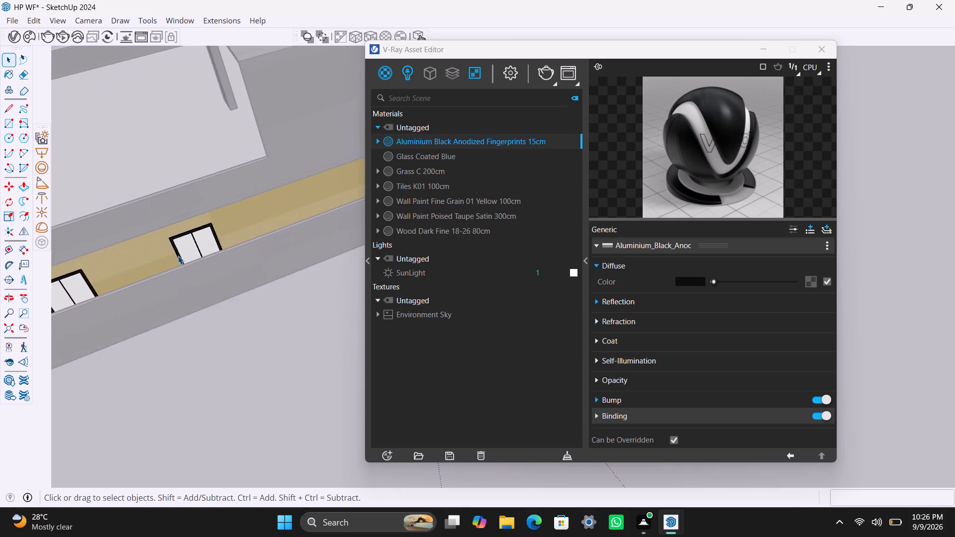
pyautogui.scroll(1, 178, 256)
pyautogui.tripleClick(184, 242)
pyautogui.scroll(4, 186, 242)
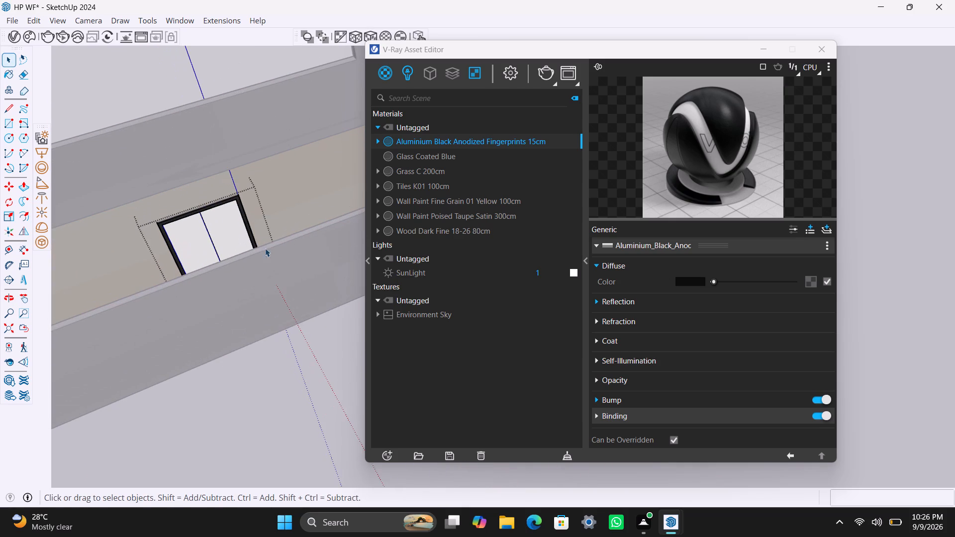
pyautogui.click(416, 156)
pyautogui.rightClick(417, 156)
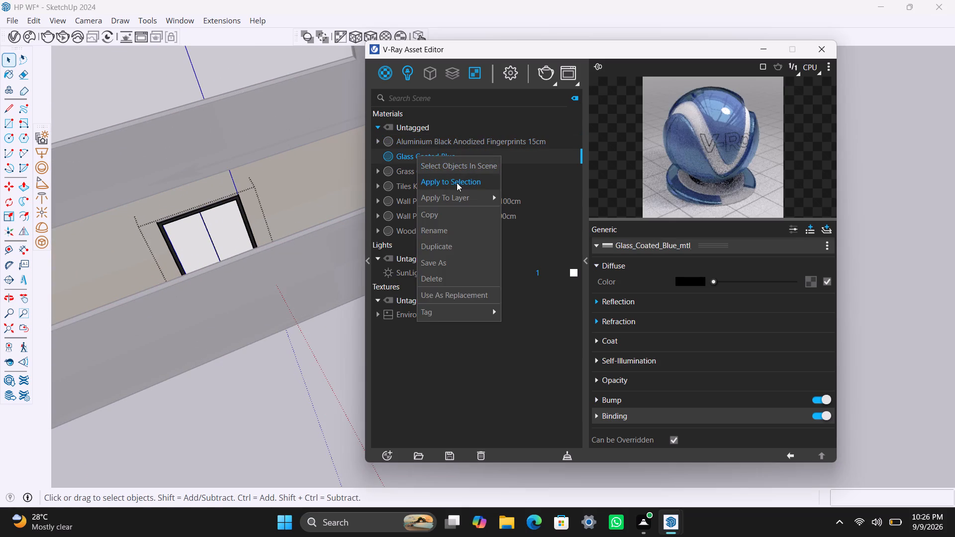
pyautogui.click(457, 183)
pyautogui.click(220, 221)
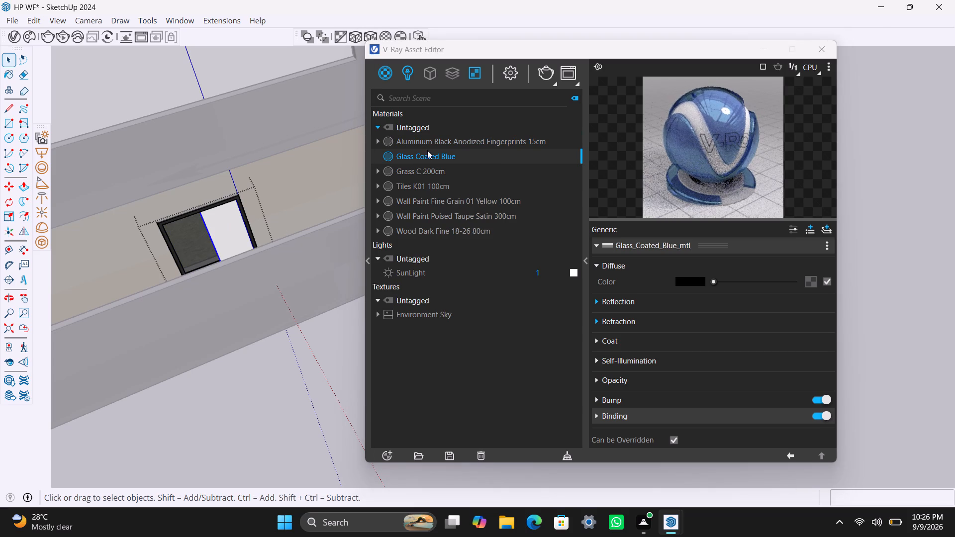
pyautogui.rightClick(432, 153)
pyautogui.click(480, 177)
# Apply Glass Coated Blue to both panes of the window nearest the corner on the same wall.
pyautogui.scroll(-7, 262, 331)
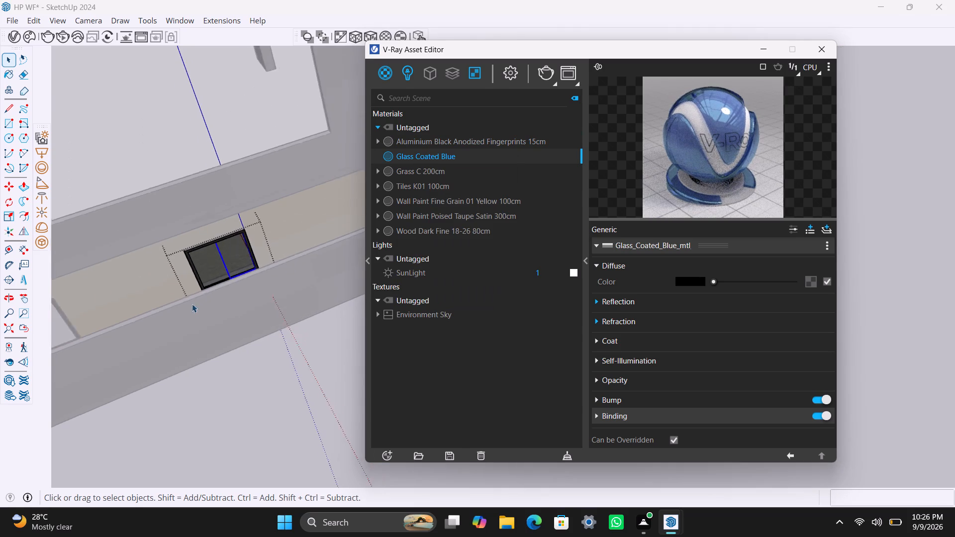
pyautogui.scroll(-3, 192, 304)
pyautogui.keyDown('shift'); pyautogui.moveTo(211, 326); pyautogui.dragTo(291, 292, button='middle'); pyautogui.keyUp('shift')
pyautogui.scroll(9, 180, 300)
pyautogui.click(191, 294)
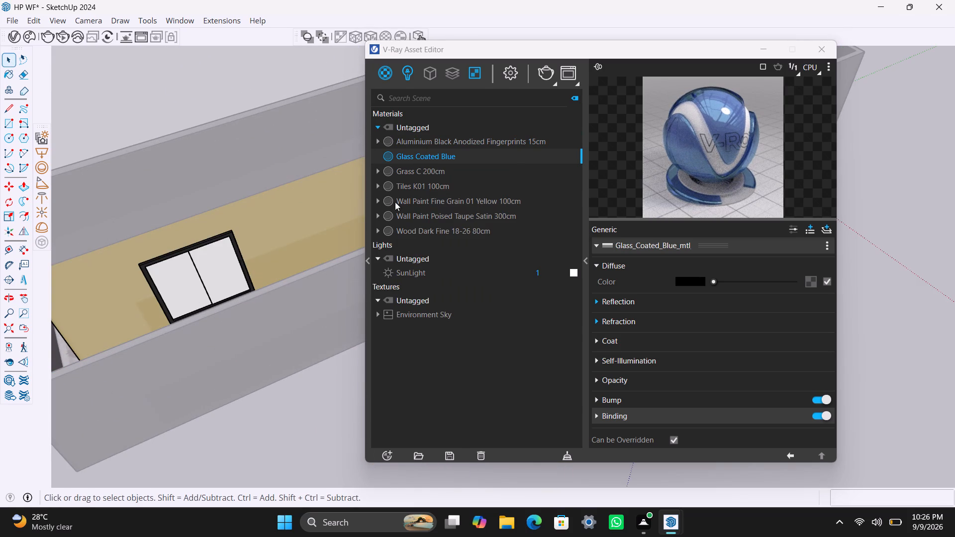
pyautogui.click(203, 273)
pyautogui.tripleClick(213, 270)
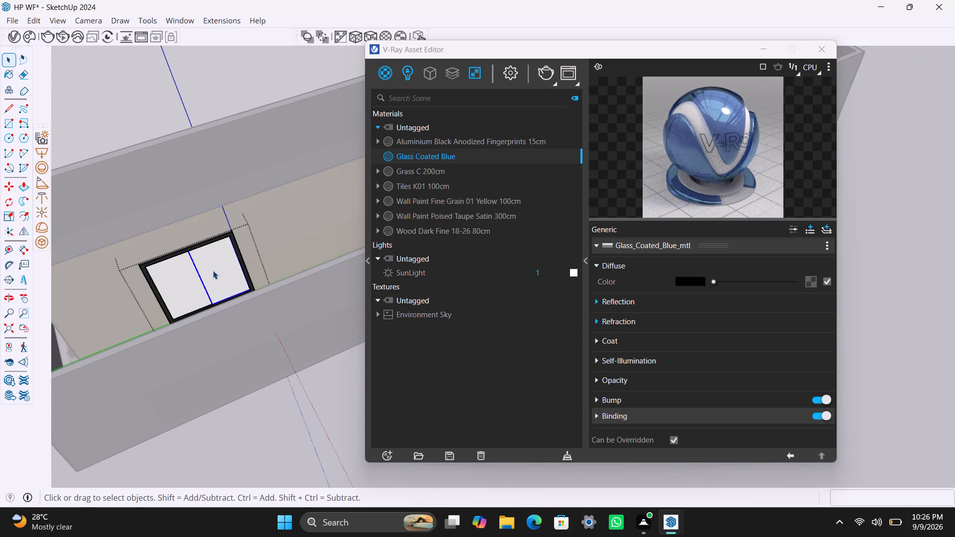
pyautogui.scroll(4, 214, 270)
pyautogui.rightClick(455, 155)
pyautogui.click(491, 175)
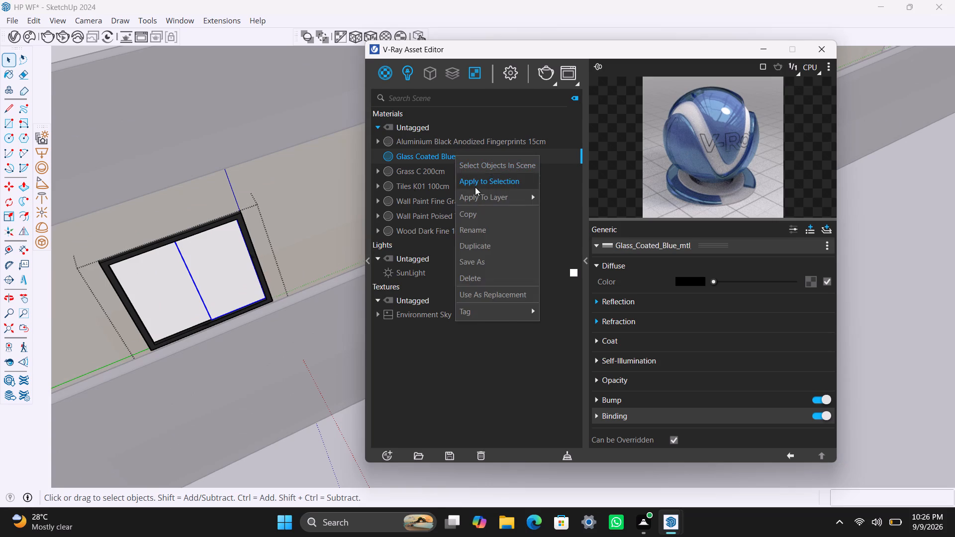
pyautogui.click(172, 294)
pyautogui.rightClick(423, 156)
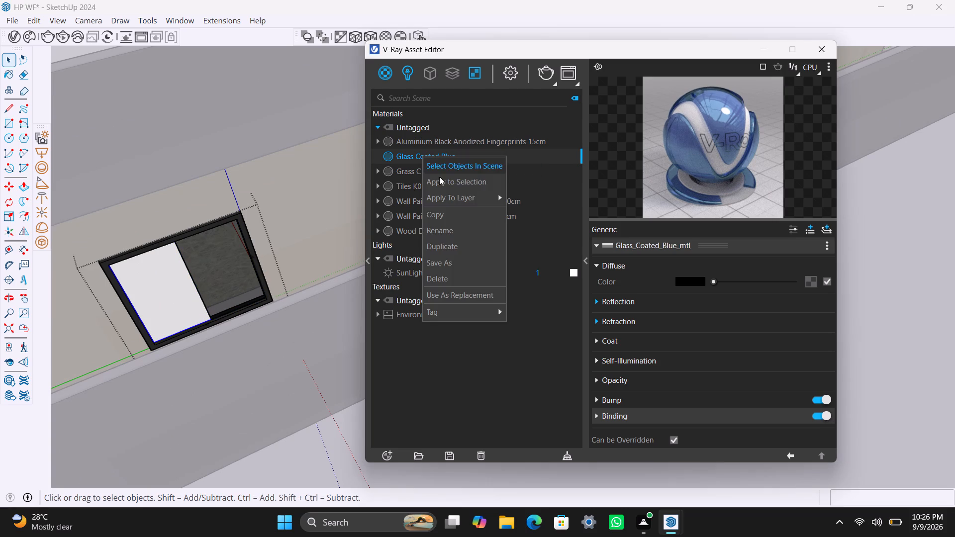
pyautogui.click(442, 182)
# Apply Glass Coated Blue to both panes of the window nearest the corner on the adjacent three-window wall.
pyautogui.scroll(-20, 247, 358)
pyautogui.scroll(-6, 197, 323)
pyautogui.moveTo(172, 350); pyautogui.dragTo(409, 237, button='middle')
pyautogui.scroll(8, 239, 423)
pyautogui.click(228, 417)
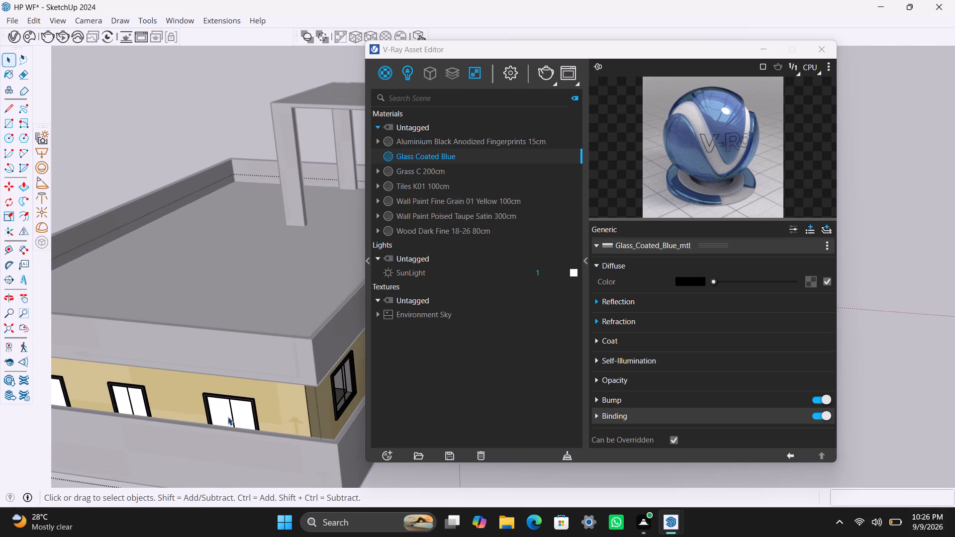
pyautogui.doubleClick(228, 417)
pyautogui.click(225, 412)
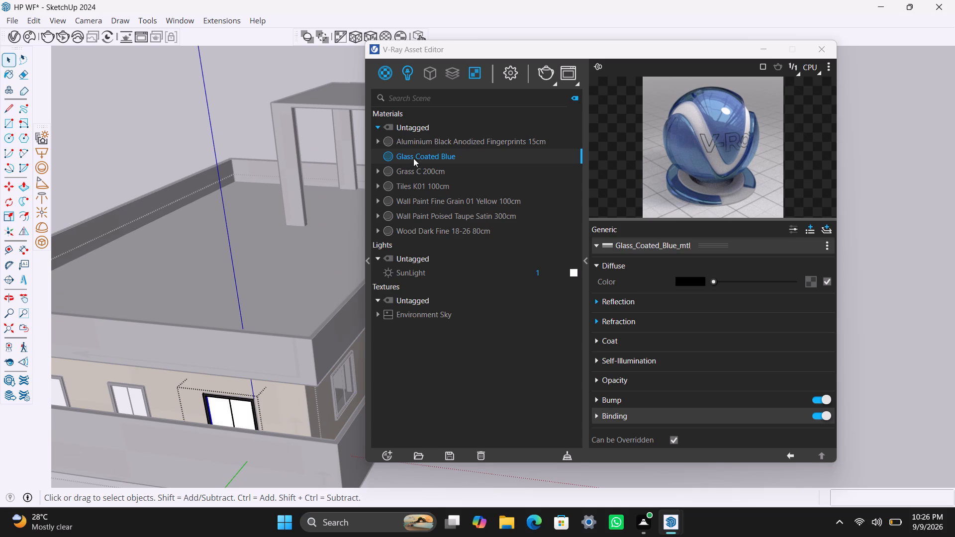
pyautogui.rightClick(413, 158)
pyautogui.click(437, 190)
pyautogui.scroll(4, 241, 416)
pyautogui.click(246, 408)
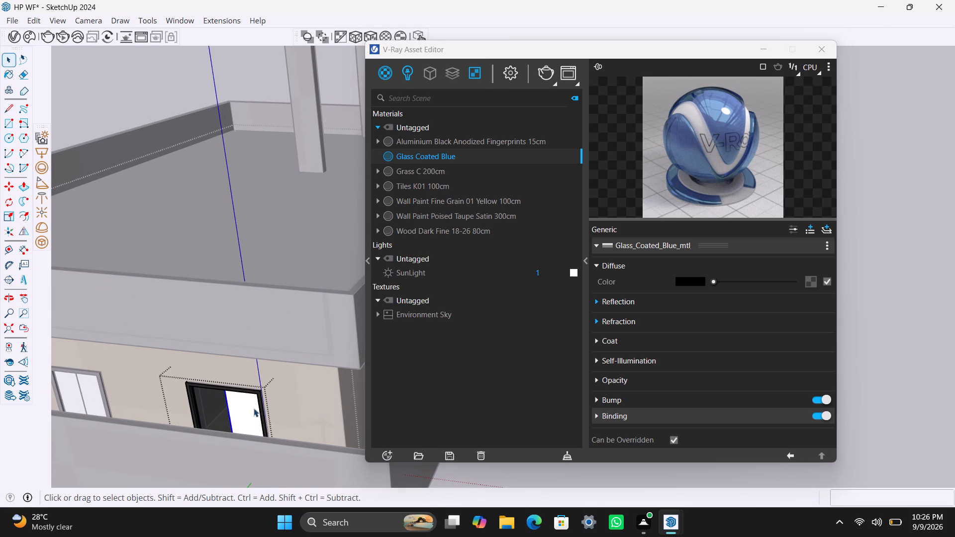
pyautogui.moveTo(425, 155); pyautogui.dragTo(425, 160, button='right')
pyautogui.click(456, 185)
# Apply Glass Coated Blue to both panes of the middle window on the three-window wall.
pyautogui.scroll(-9, 255, 355)
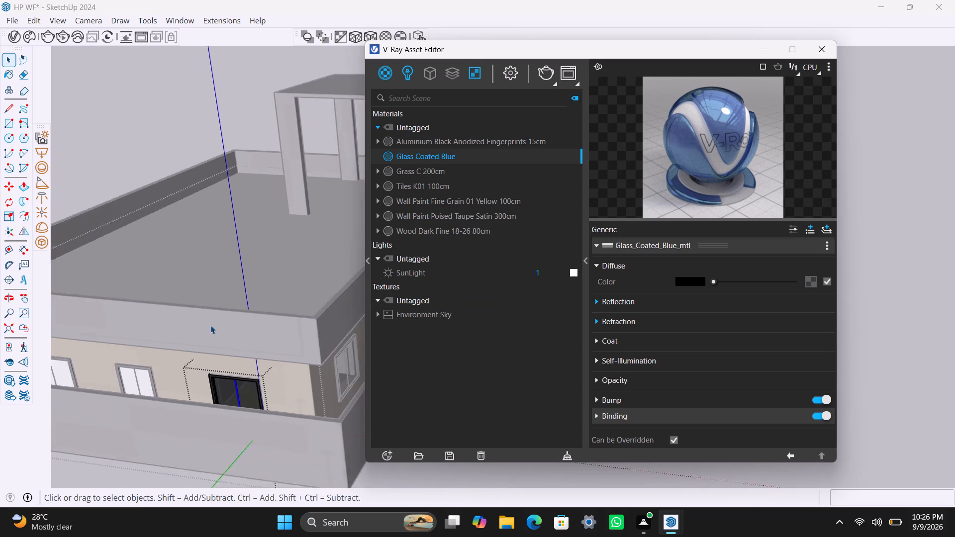
pyautogui.scroll(-4, 210, 325)
pyautogui.keyDown('shift'); pyautogui.moveTo(196, 363); pyautogui.dragTo(302, 369, button='middle'); pyautogui.keyUp('shift')
pyautogui.scroll(10, 264, 384)
pyautogui.click(259, 347)
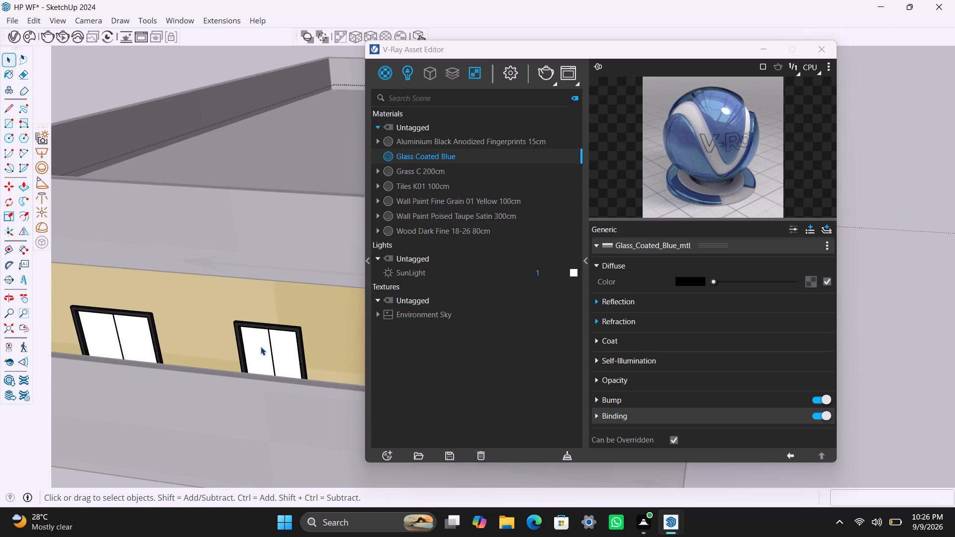
pyautogui.doubleClick(261, 347)
pyautogui.scroll(3, 261, 347)
pyautogui.click(261, 347)
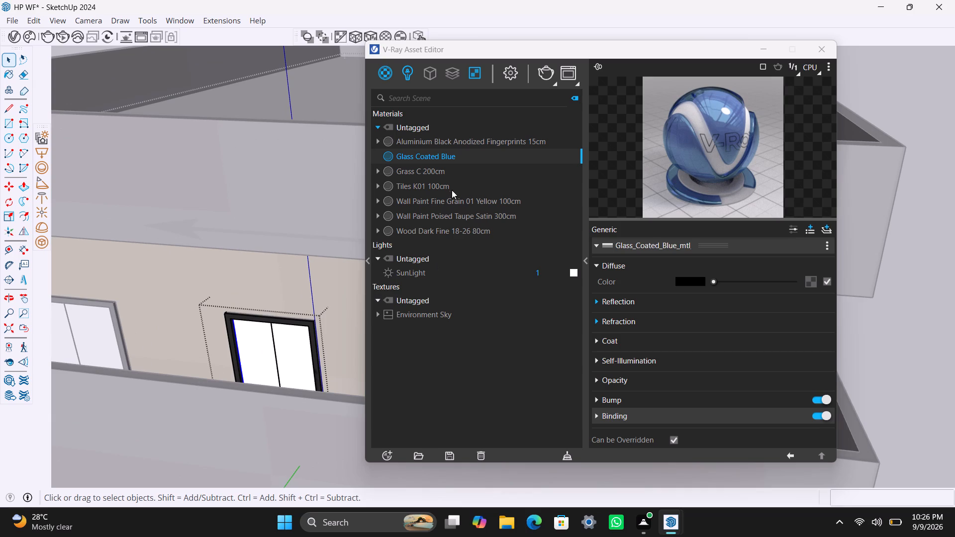
pyautogui.rightClick(441, 152)
pyautogui.click(485, 177)
pyautogui.click(309, 367)
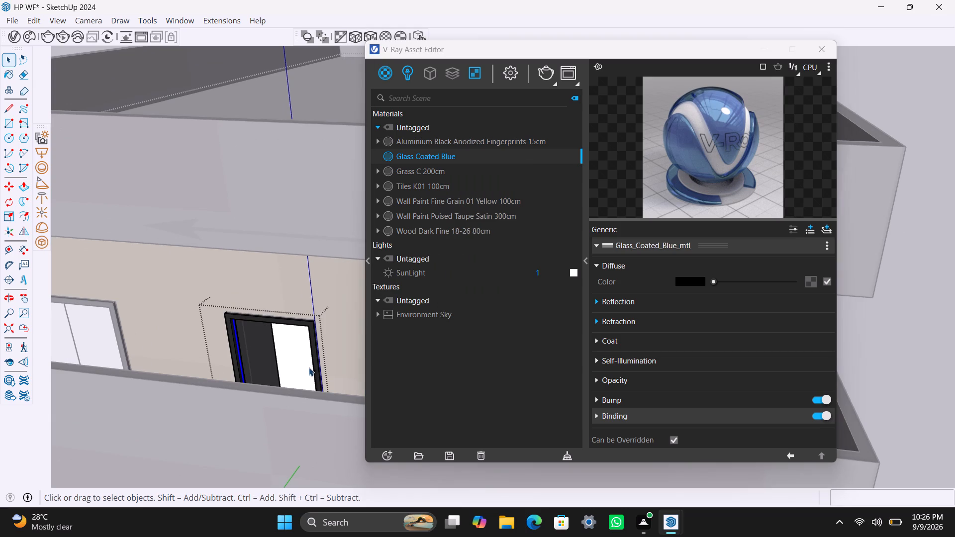
pyautogui.rightClick(444, 155)
pyautogui.click(459, 184)
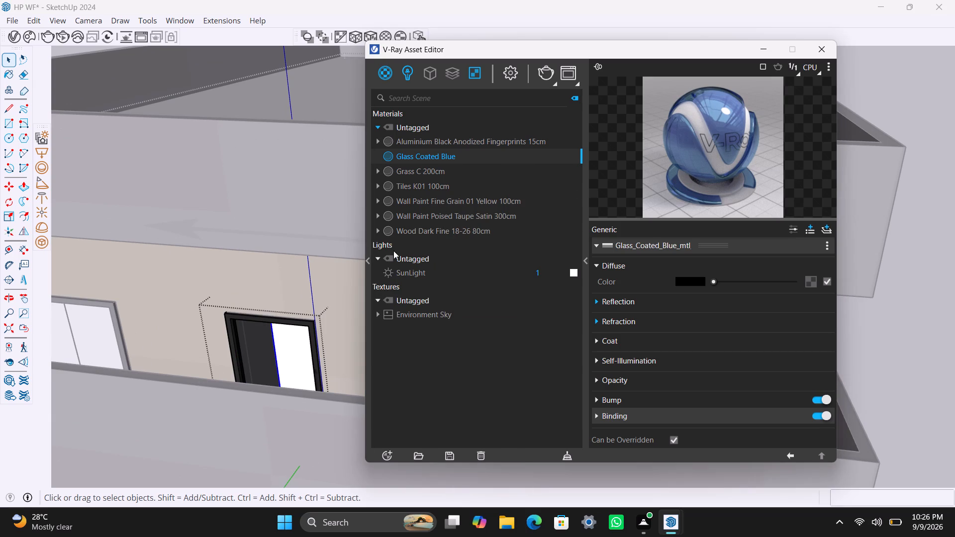
# Apply Glass Coated Blue to both panes of the last unglazed window on the current three-window wall.
pyautogui.scroll(-11, 288, 356)
pyautogui.moveTo(228, 366); pyautogui.dragTo(306, 387, button='middle')
pyautogui.scroll(9, 351, 355)
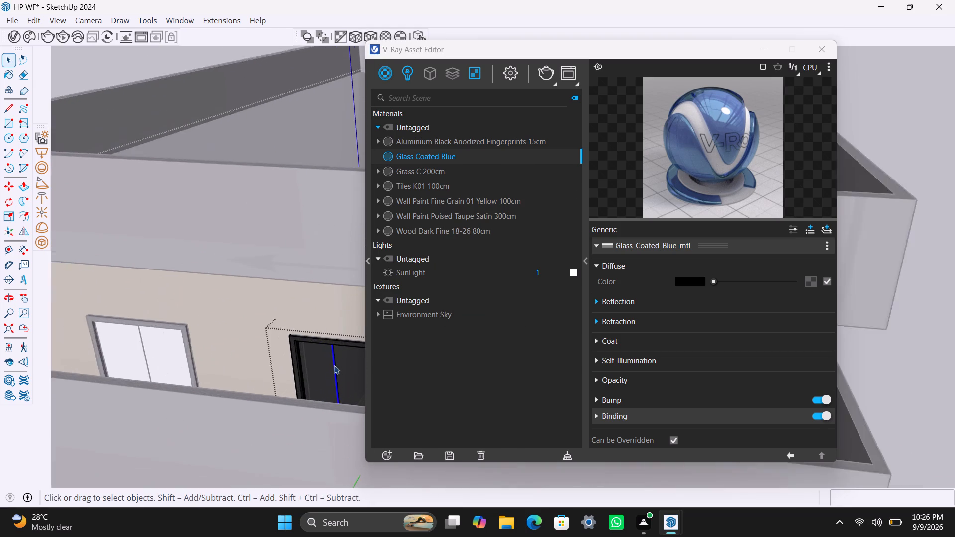
pyautogui.scroll(5, 334, 365)
pyautogui.moveTo(294, 413); pyautogui.dragTo(331, 520, button='middle')
pyautogui.scroll(-4, 247, 459)
pyautogui.moveTo(248, 458); pyautogui.dragTo(337, 428, button='middle')
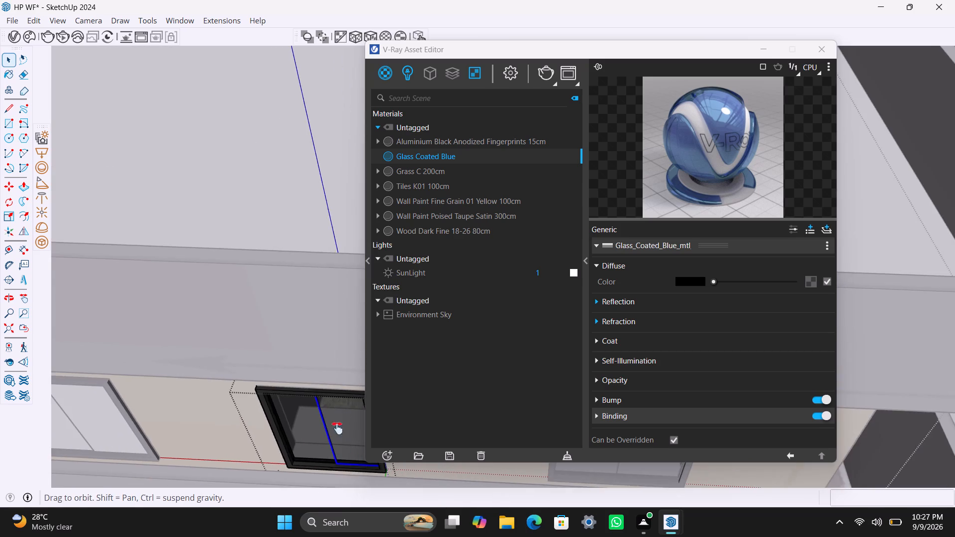
pyautogui.moveTo(337, 428); pyautogui.dragTo(358, 415, button='middle')
pyautogui.scroll(2, 138, 386)
pyautogui.tripleClick(159, 362)
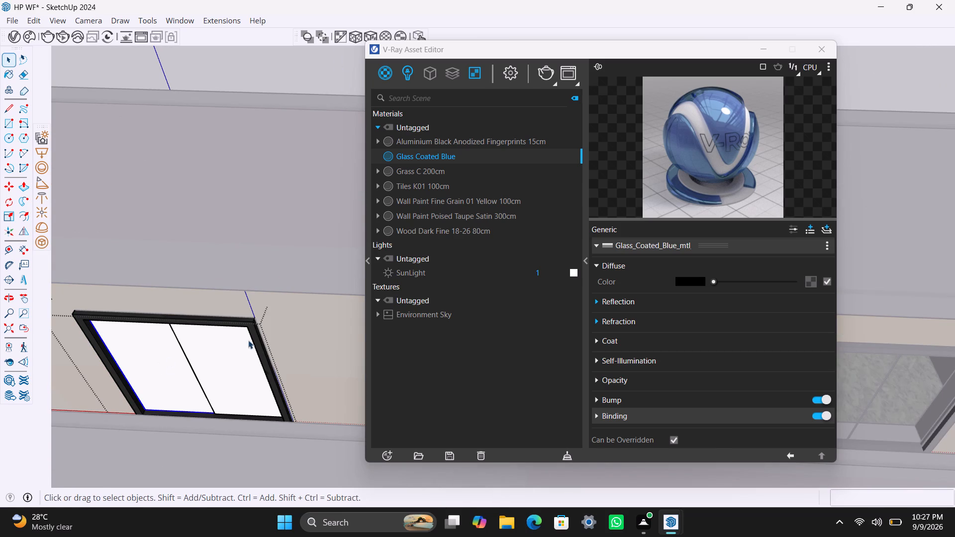
pyautogui.rightClick(446, 153)
pyautogui.click(477, 180)
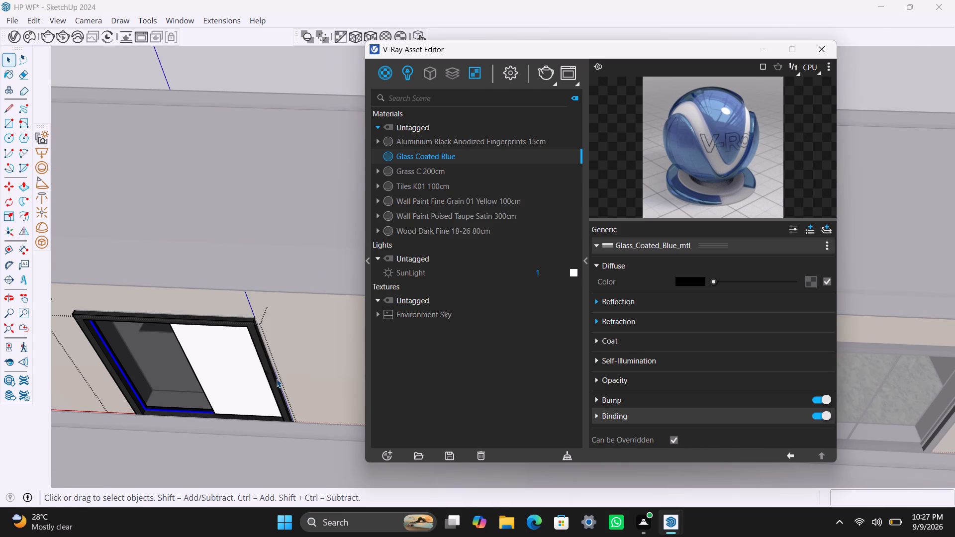
pyautogui.click(242, 361)
pyautogui.rightClick(466, 150)
pyautogui.click(489, 177)
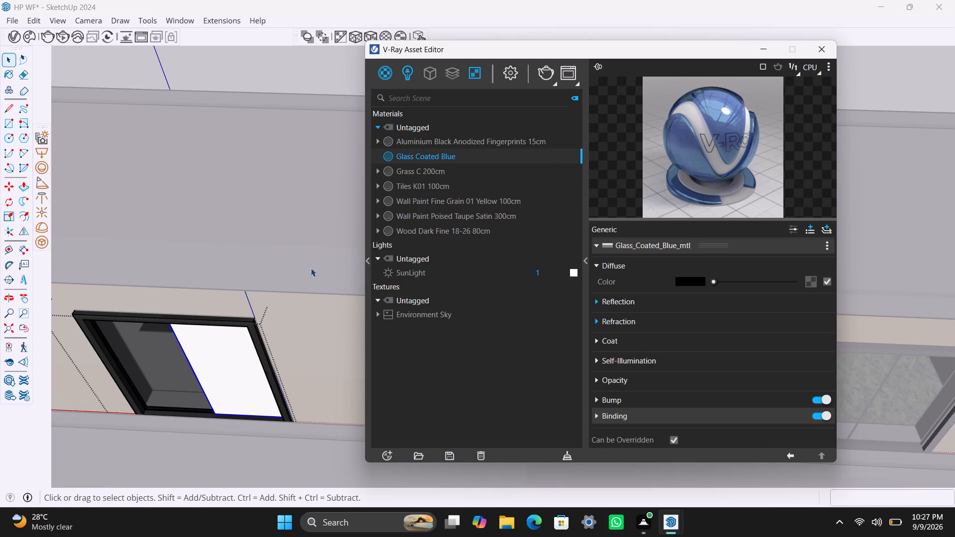
# Around the corner, apply Glass Coated Blue to both panes of the nearest window on the next three-window wall.
pyautogui.scroll(-19, 282, 356)
pyautogui.moveTo(116, 362); pyautogui.dragTo(432, 299, button='middle')
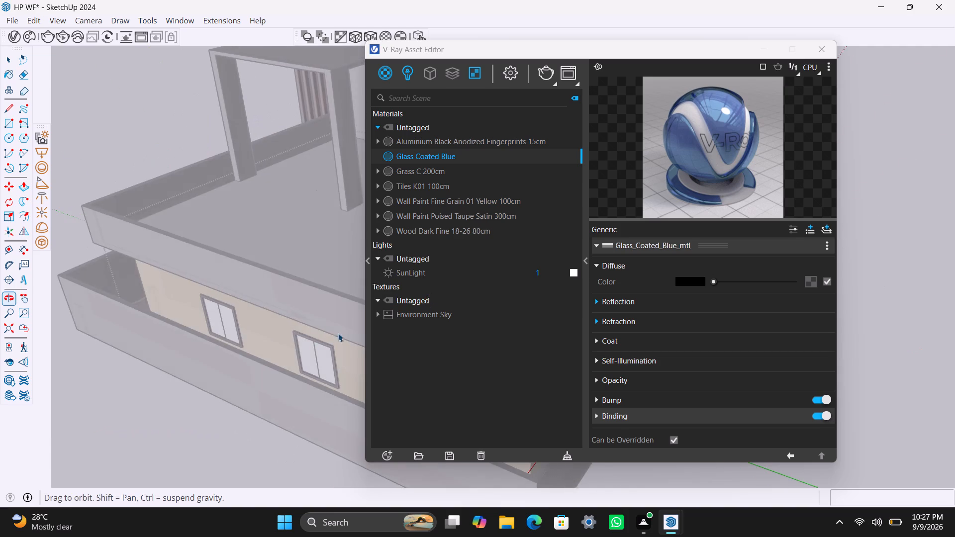
pyautogui.scroll(-7, 292, 344)
pyautogui.scroll(-6, 199, 308)
pyautogui.keyDown('shift'); pyautogui.moveTo(214, 310); pyautogui.dragTo(163, 325, button='middle'); pyautogui.keyUp('shift')
pyautogui.scroll(4, 244, 360)
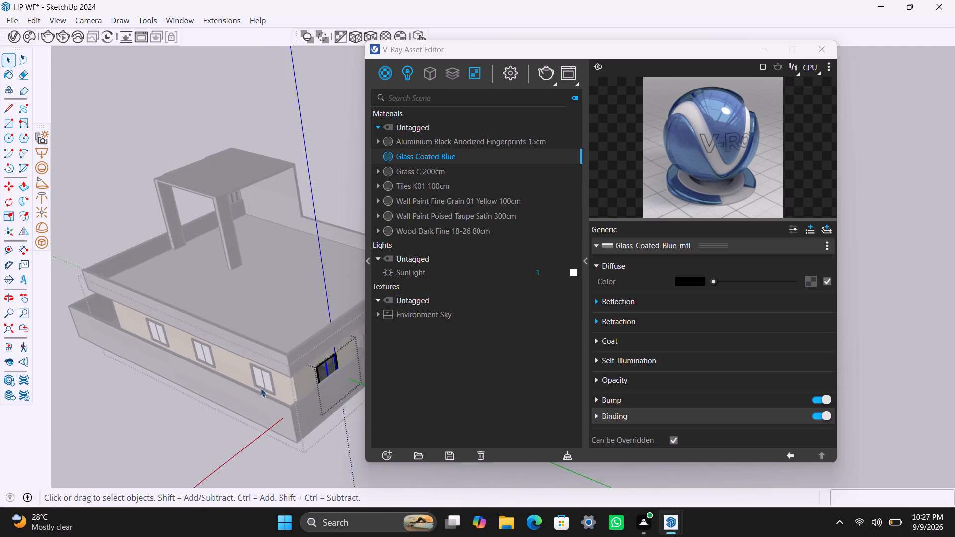
pyautogui.moveTo(304, 395); pyautogui.dragTo(377, 391, button='middle')
pyautogui.scroll(4, 298, 395)
pyautogui.click(306, 423)
pyautogui.tripleClick(304, 419)
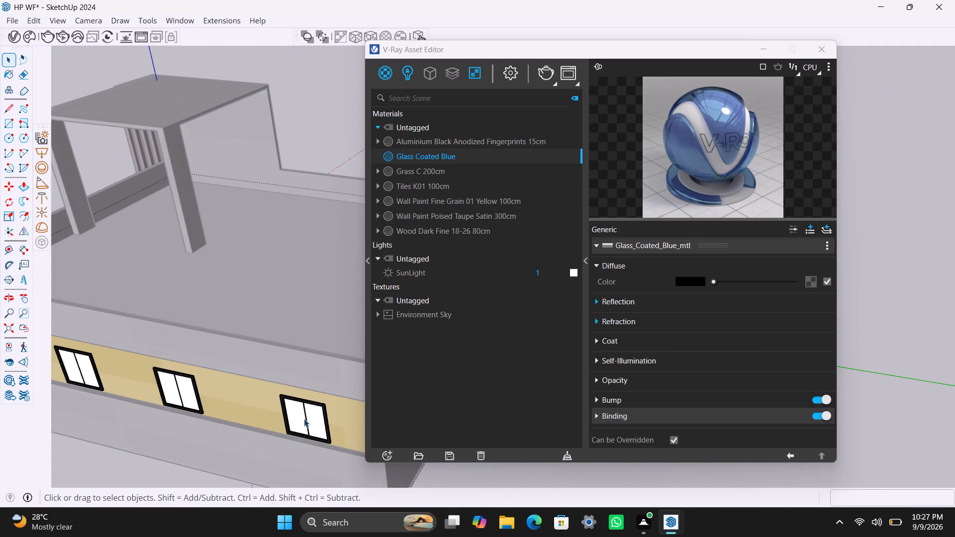
pyautogui.scroll(4, 302, 417)
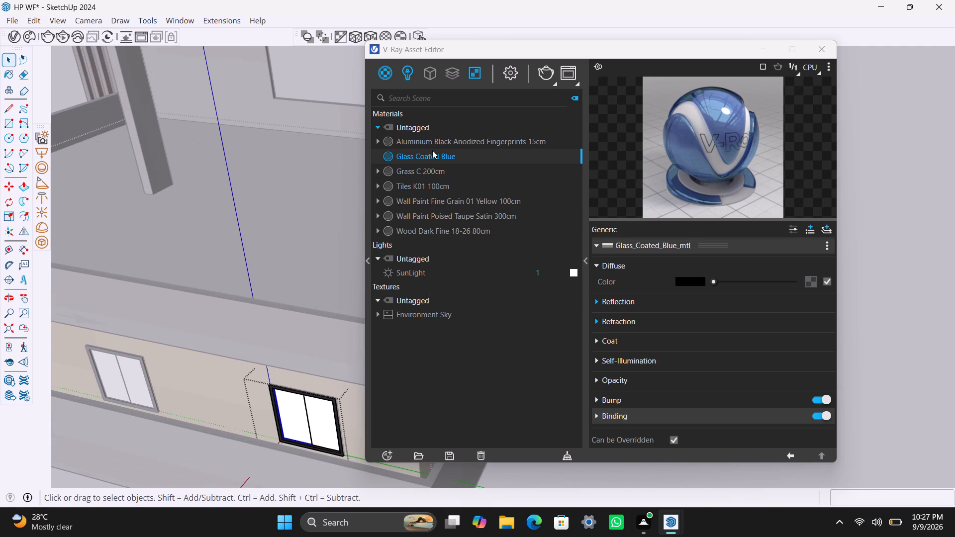
pyautogui.moveTo(437, 160); pyautogui.dragTo(440, 165, button='right')
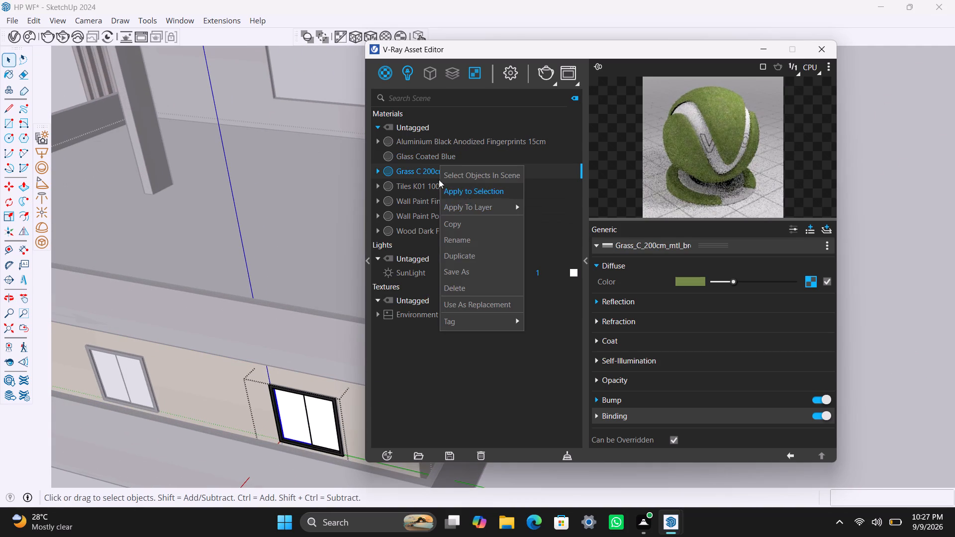
pyautogui.click(421, 157)
pyautogui.rightClick(421, 157)
pyautogui.click(484, 184)
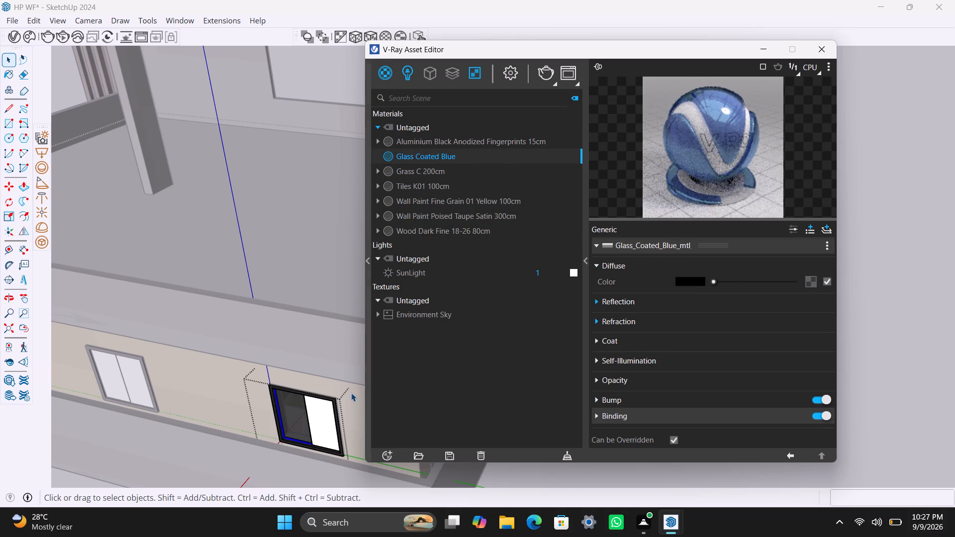
pyautogui.click(316, 426)
pyautogui.rightClick(437, 159)
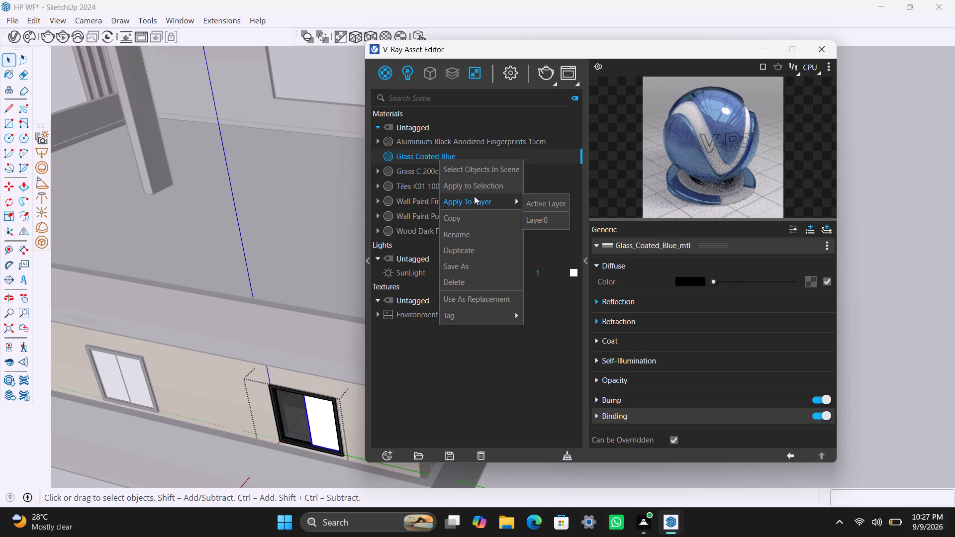
pyautogui.click(474, 187)
# Apply Glass Coated Blue to both panes of the middle window on the same wall.
pyautogui.scroll(-11, 235, 391)
pyautogui.keyDown('shift'); pyautogui.moveTo(134, 393); pyautogui.dragTo(197, 392, button='middle'); pyautogui.keyUp('shift')
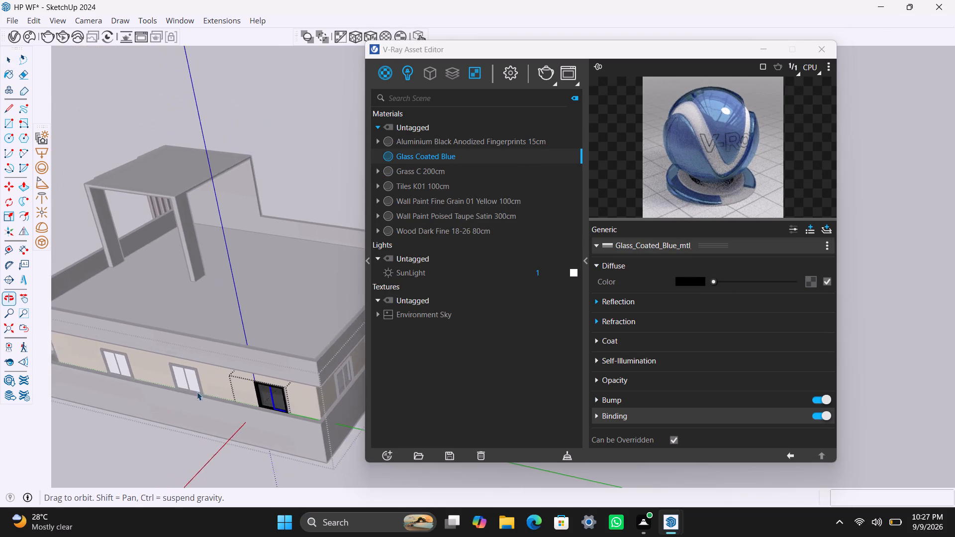
pyautogui.keyDown('shift'); pyautogui.moveTo(197, 392); pyautogui.dragTo(196, 392, button='middle'); pyautogui.keyUp('shift')
pyautogui.scroll(9, 192, 377)
pyautogui.tripleClick(227, 378)
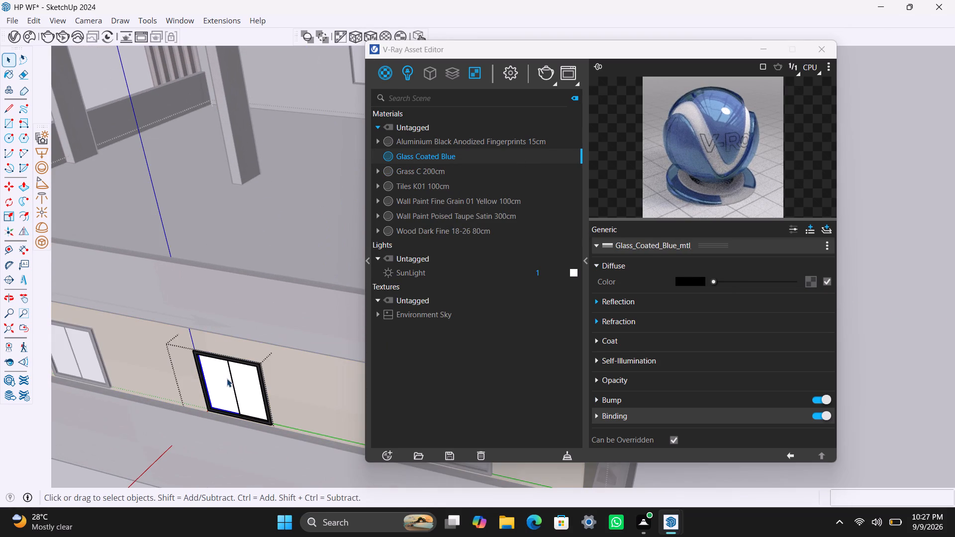
pyautogui.rightClick(418, 160)
pyautogui.click(439, 179)
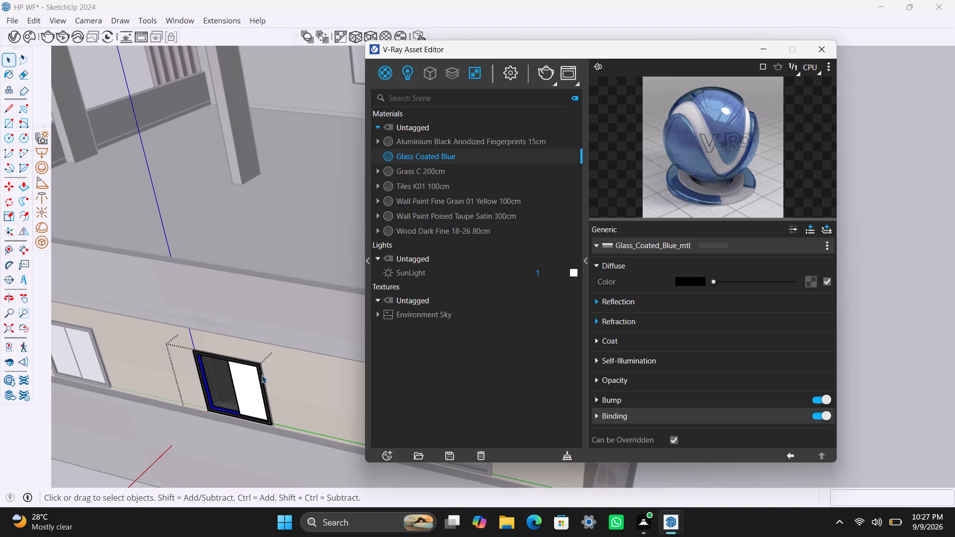
pyautogui.click(255, 398)
pyautogui.rightClick(478, 157)
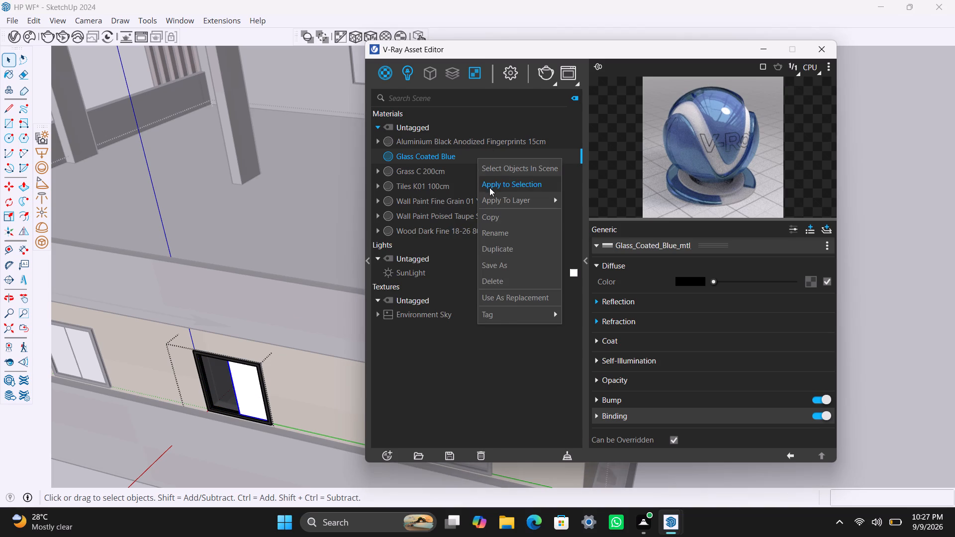
pyautogui.click(490, 187)
# Apply Glass Coated Blue to both panes of the remaining far window on the same wall.
pyautogui.scroll(-13, 258, 376)
pyautogui.keyDown('shift'); pyautogui.moveTo(127, 375); pyautogui.dragTo(210, 400, button='middle'); pyautogui.keyUp('shift')
pyautogui.scroll(2, 193, 376)
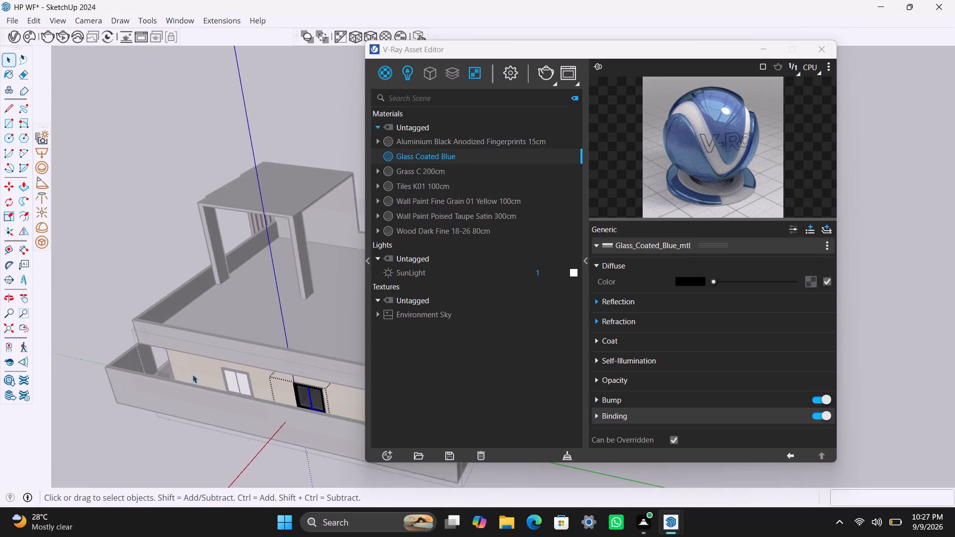
pyautogui.scroll(11, 192, 374)
pyautogui.click(272, 377)
pyautogui.click(272, 379)
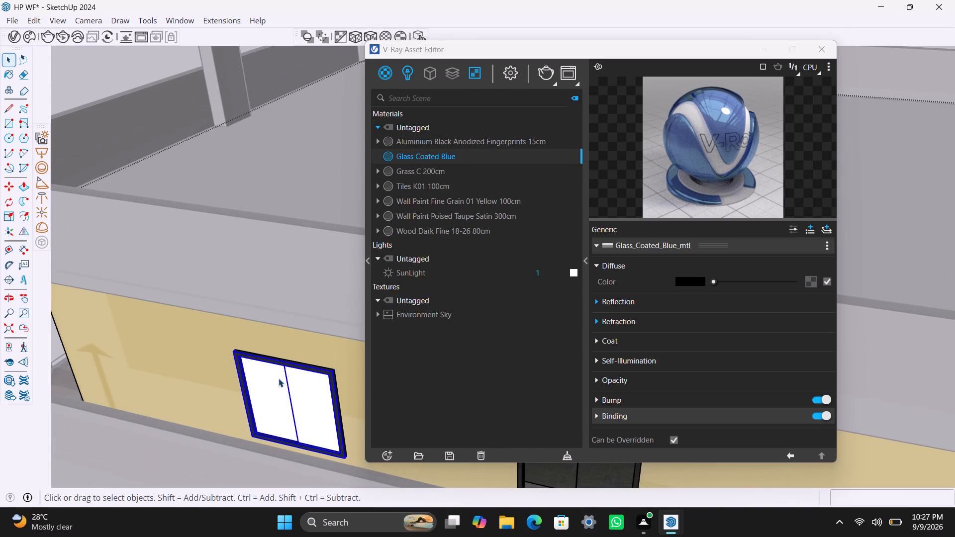
pyautogui.tripleClick(279, 378)
pyautogui.scroll(2, 281, 388)
pyautogui.rightClick(436, 161)
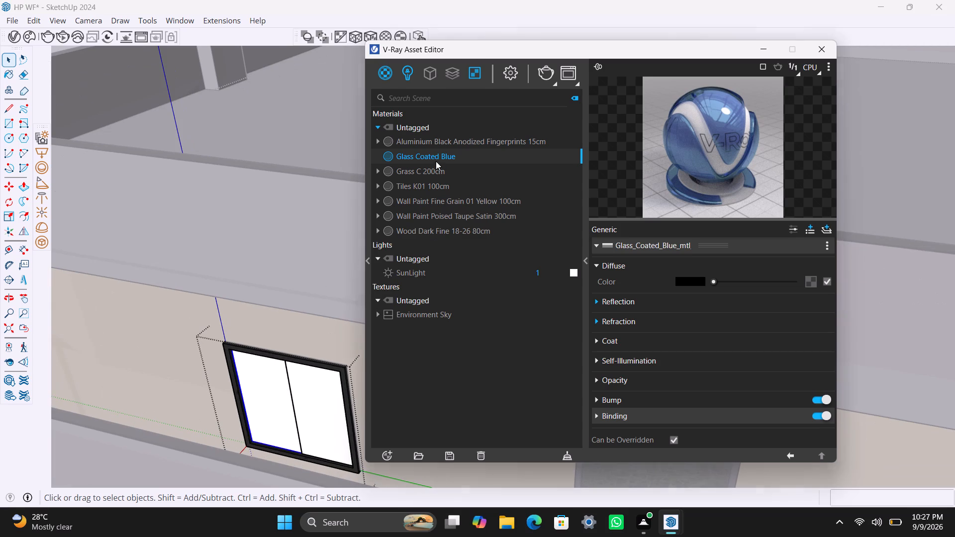
pyautogui.click(464, 182)
pyautogui.click(327, 405)
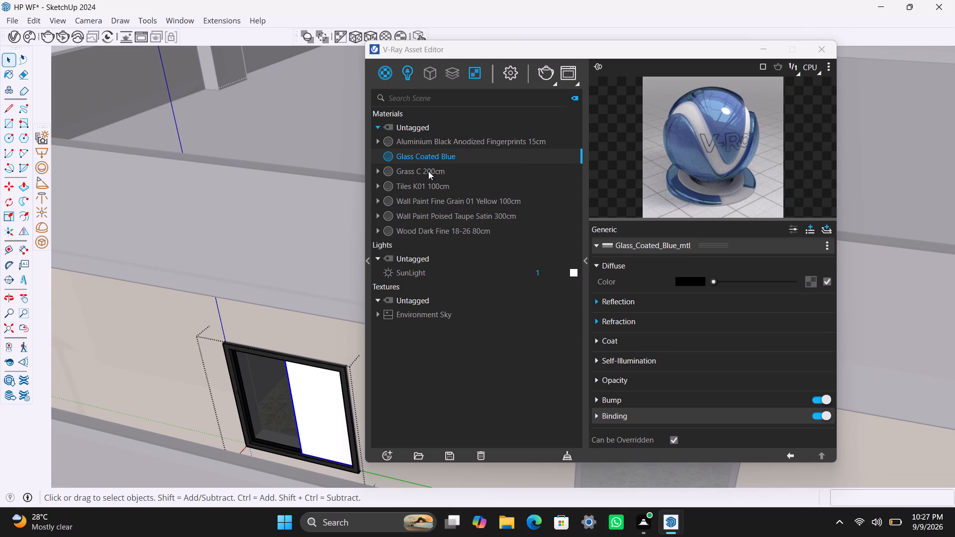
pyautogui.rightClick(416, 157)
pyautogui.click(437, 187)
# On the entrance facade, apply Glass Coated Blue to both panes of the window beside the louvred vent.
pyautogui.scroll(-8, 242, 347)
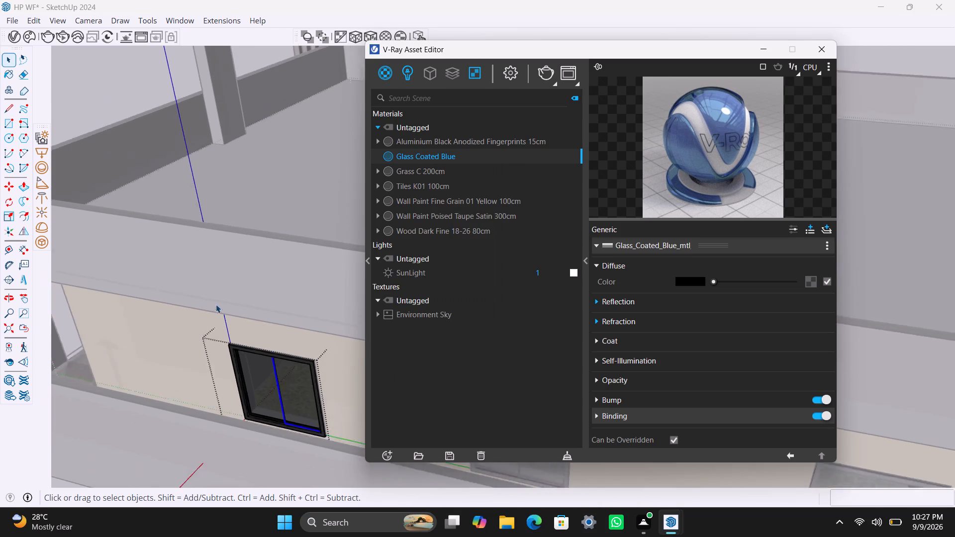
pyautogui.scroll(-20, 216, 304)
pyautogui.scroll(-13, 216, 304)
pyautogui.moveTo(126, 326); pyautogui.dragTo(291, 301, button='middle')
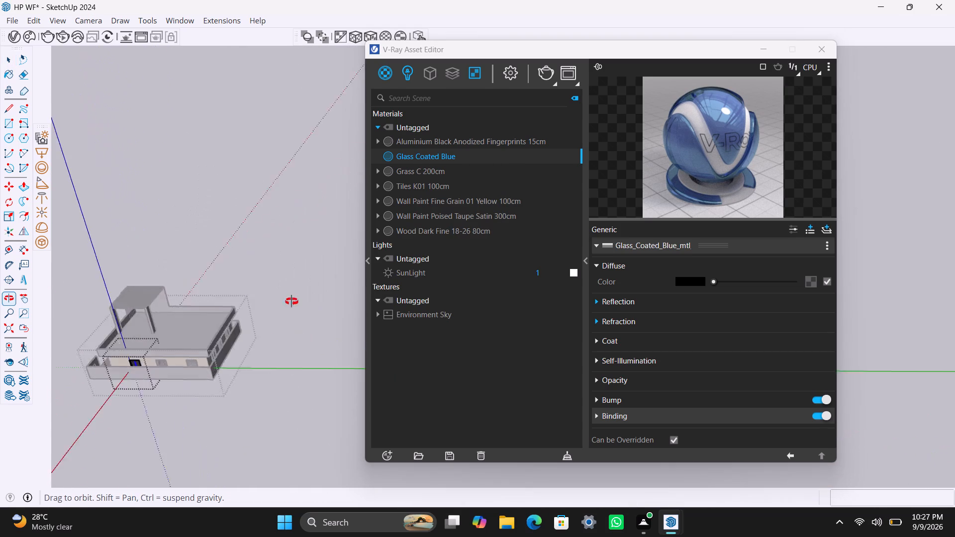
pyautogui.moveTo(291, 301); pyautogui.dragTo(439, 250, button='middle')
pyautogui.scroll(-6, 256, 366)
pyautogui.moveTo(172, 402); pyautogui.dragTo(303, 385, button='middle')
pyautogui.scroll(3, 272, 401)
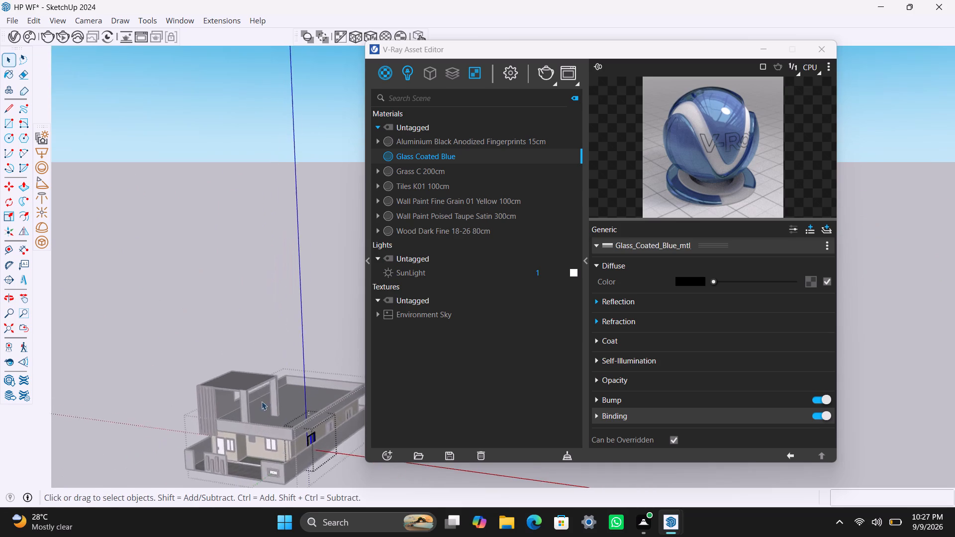
pyautogui.scroll(2, 262, 401)
pyautogui.keyDown('shift'); pyautogui.moveTo(300, 411); pyautogui.dragTo(306, 273, button='middle'); pyautogui.keyUp('shift')
pyautogui.scroll(4, 287, 343)
pyautogui.moveTo(261, 363); pyautogui.dragTo(335, 380, button='middle')
pyautogui.scroll(5, 282, 319)
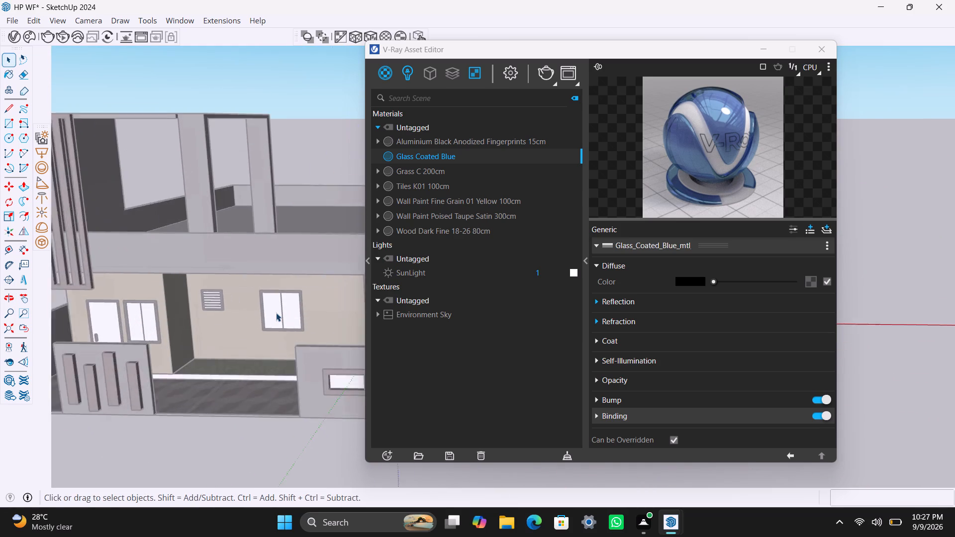
pyautogui.scroll(4, 276, 313)
pyautogui.tripleClick(276, 314)
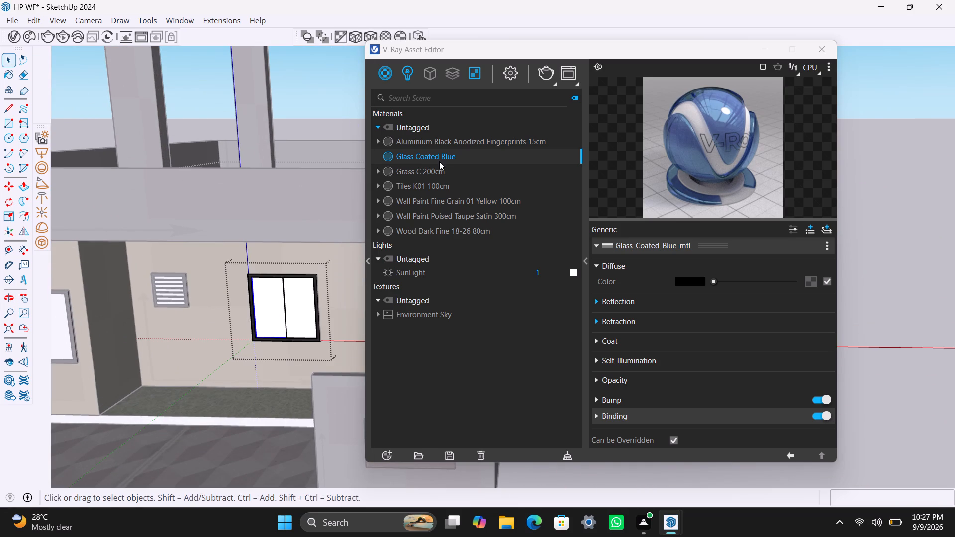
pyautogui.rightClick(439, 161)
pyautogui.click(477, 190)
pyautogui.click(298, 331)
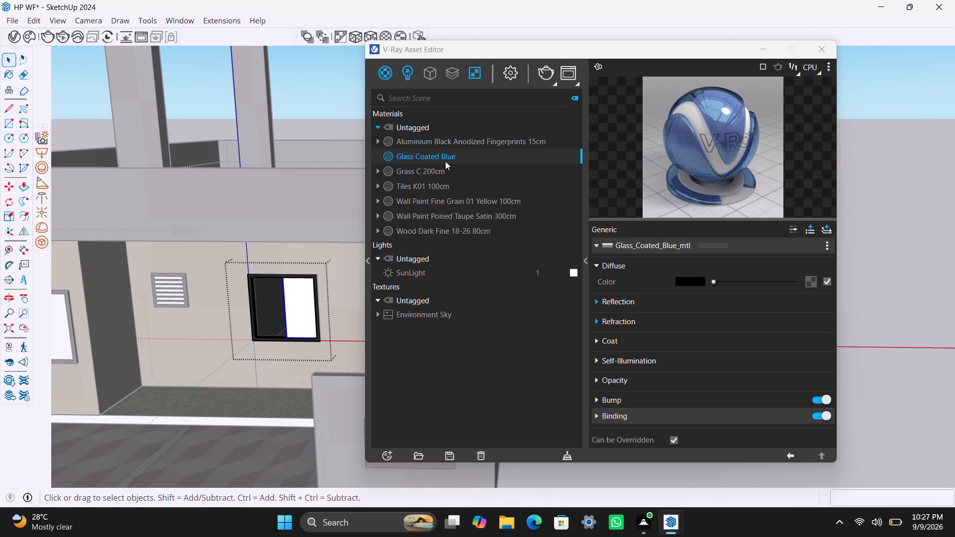
pyautogui.rightClick(445, 153)
pyautogui.click(468, 176)
# Apply Glass Coated Blue to all seven slats of the louvred vent window on the entrance facade.
pyautogui.scroll(5, 163, 299)
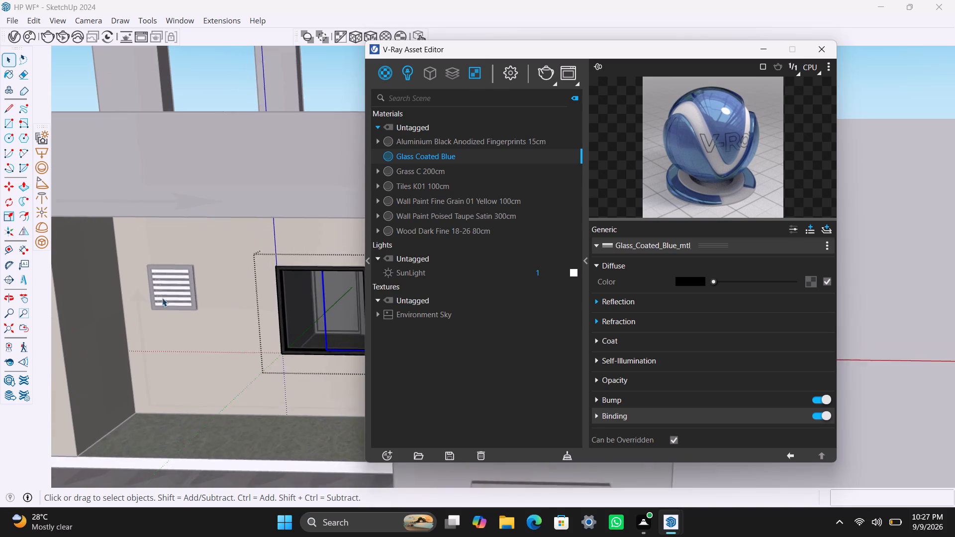
pyautogui.scroll(10, 162, 298)
pyautogui.click(174, 258)
pyautogui.click(182, 258)
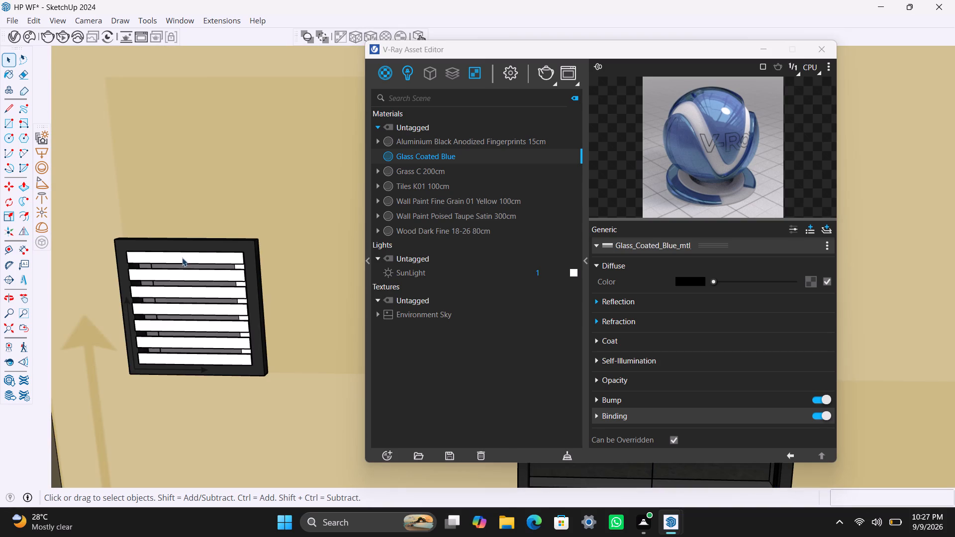
pyautogui.tripleClick(219, 260)
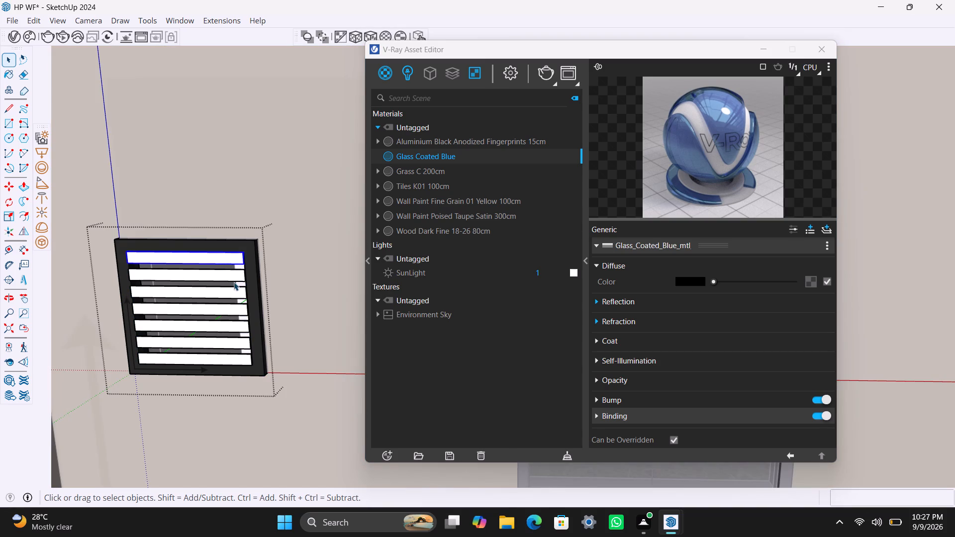
pyautogui.keyDown('shift'); pyautogui.click(234, 274); pyautogui.keyUp('shift')
pyautogui.keyDown('shift'); pyautogui.click(237, 291); pyautogui.keyUp('shift')
pyautogui.keyDown('shift'); pyautogui.click(235, 308); pyautogui.keyUp('shift')
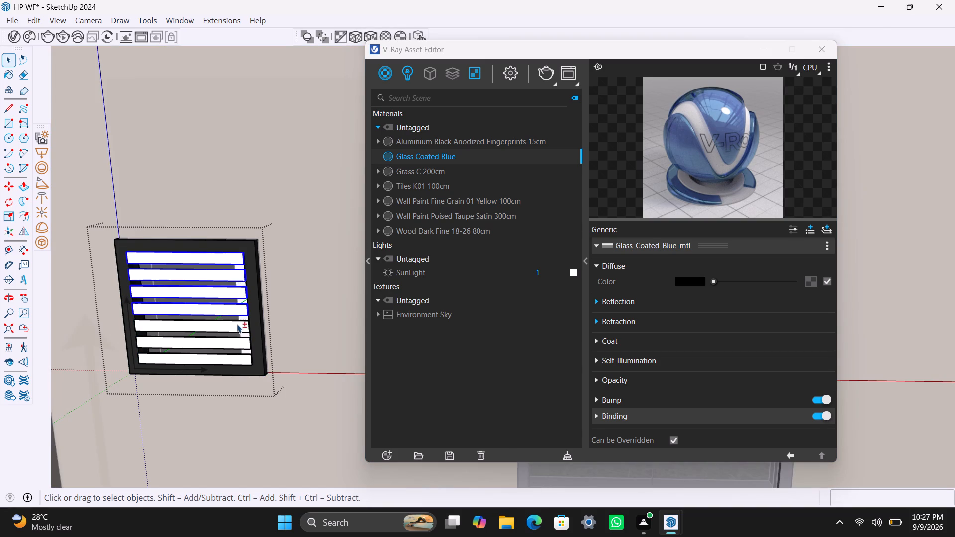
pyautogui.keyDown('shift'); pyautogui.click(237, 324); pyautogui.keyUp('shift')
pyautogui.keyDown('shift'); pyautogui.click(243, 346); pyautogui.keyUp('shift')
pyautogui.keyDown('shift'); pyautogui.click(235, 360); pyautogui.keyUp('shift')
pyautogui.keyDown('shift'); pyautogui.click(234, 327); pyautogui.keyUp('shift')
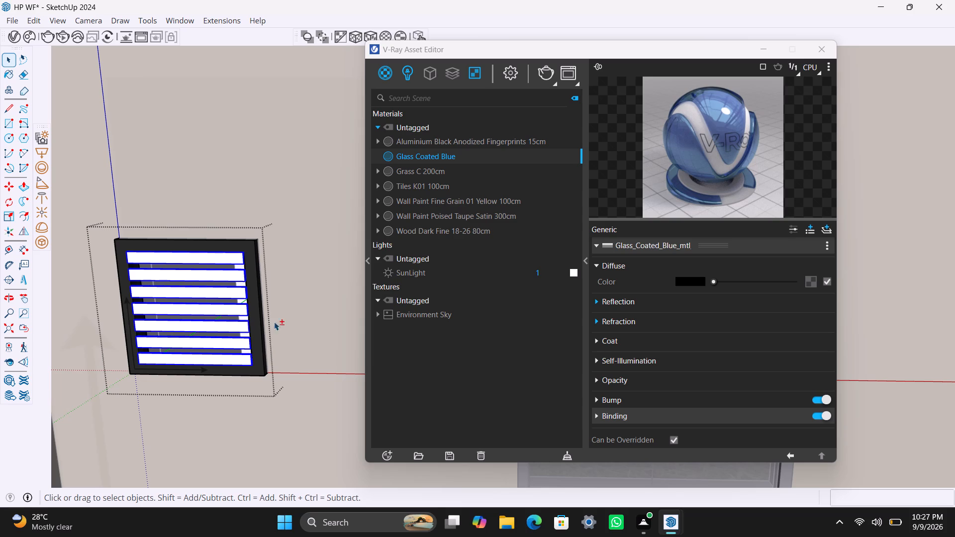
pyautogui.rightClick(431, 155)
pyautogui.click(457, 185)
# Apply Glass Coated Blue to both panes of the window beside the entrance door, and save the model.
pyautogui.scroll(-3, 244, 339)
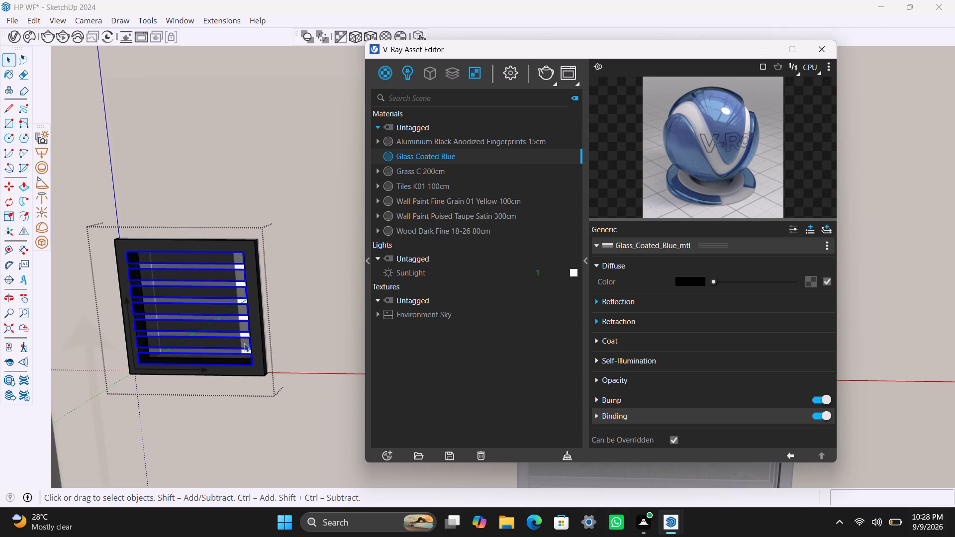
pyautogui.scroll(-17, 244, 343)
pyautogui.moveTo(229, 371); pyautogui.dragTo(288, 368, button='middle')
pyautogui.doubleClick(188, 362)
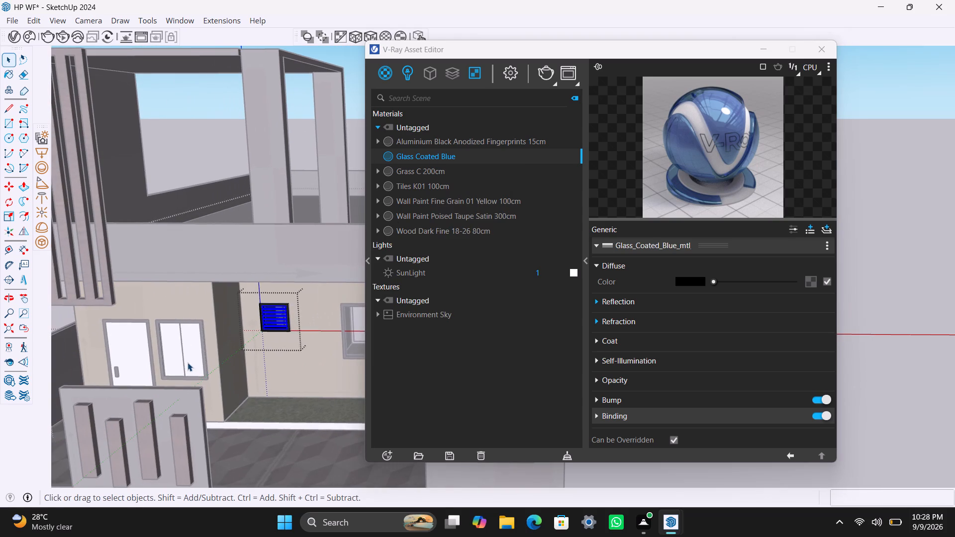
pyautogui.click(183, 362)
pyautogui.scroll(3, 191, 358)
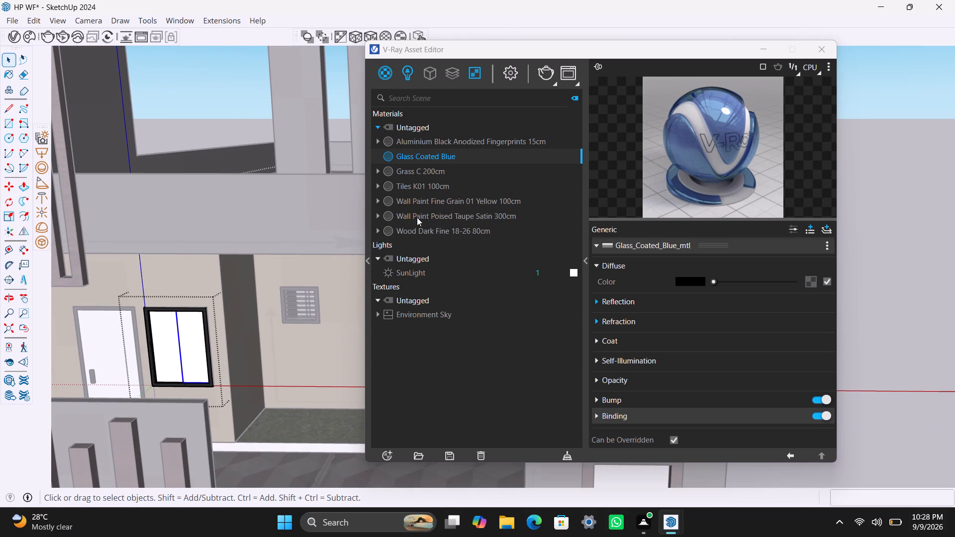
pyautogui.rightClick(424, 158)
pyautogui.click(477, 181)
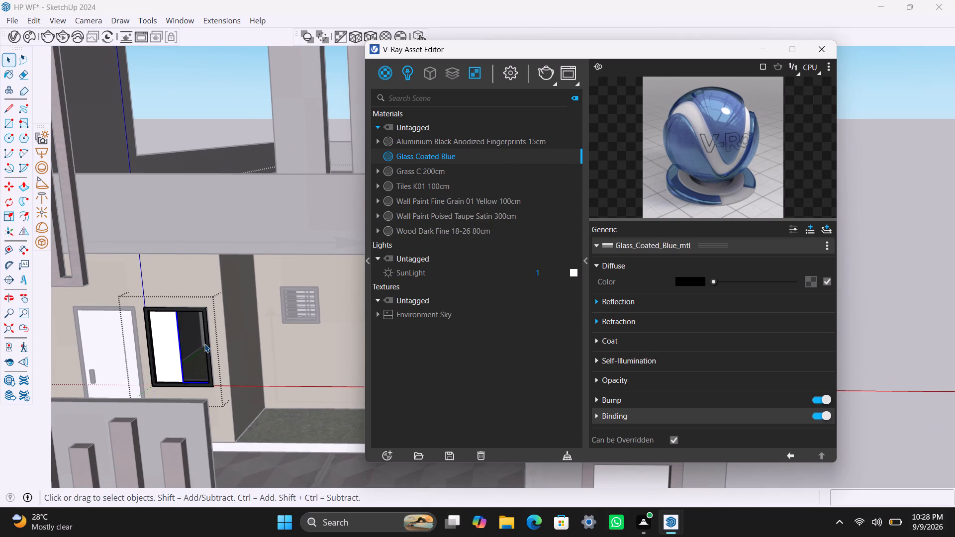
pyautogui.scroll(3, 180, 348)
pyautogui.click(167, 347)
pyautogui.rightClick(426, 158)
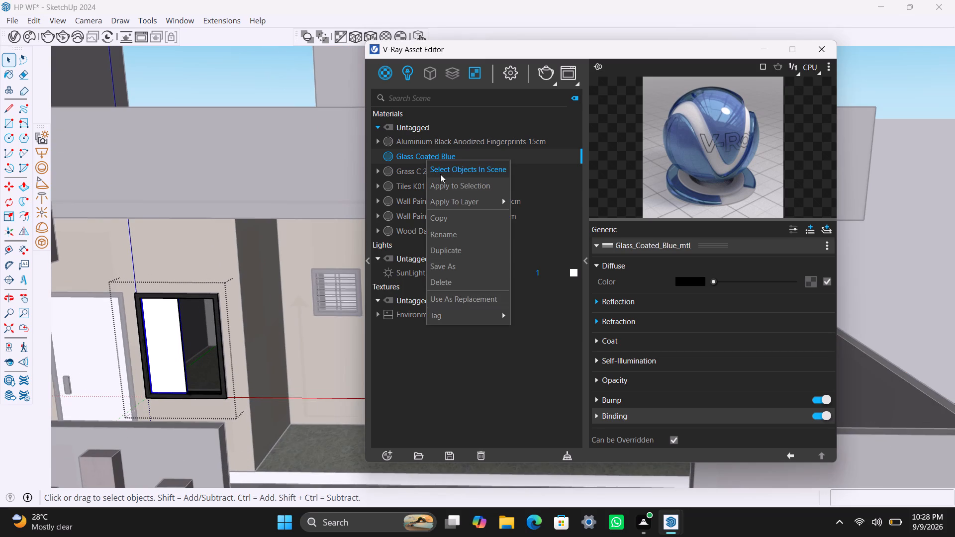
pyautogui.click(443, 182)
pyautogui.scroll(-4, 200, 323)
pyautogui.hotkey('ctrl', 's')
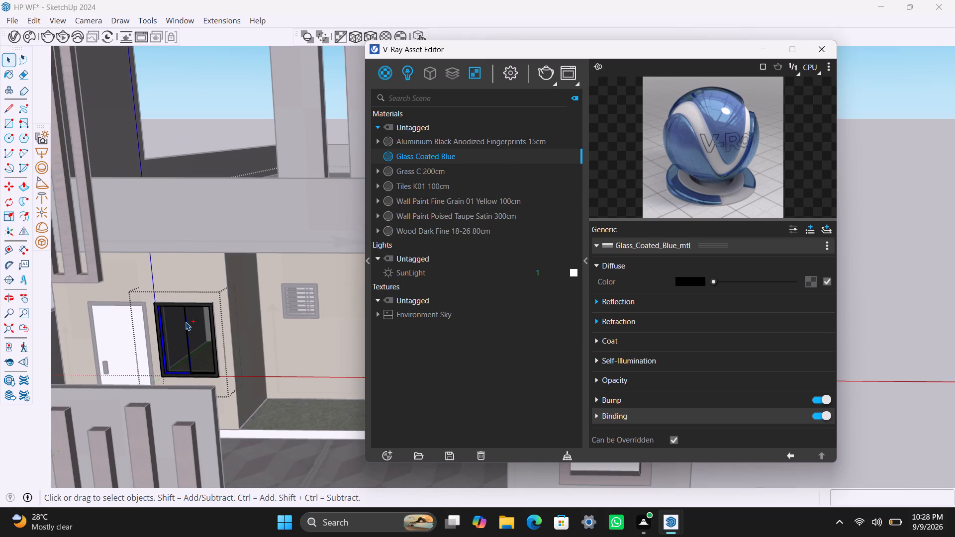
pyautogui.press('space')
pyautogui.scroll(-13, 166, 299)
# Apply Wood Dark Fine 18-26 80cm to the blank panel inside the wooden frame on the front compound wall.
pyautogui.doubleClick(198, 425)
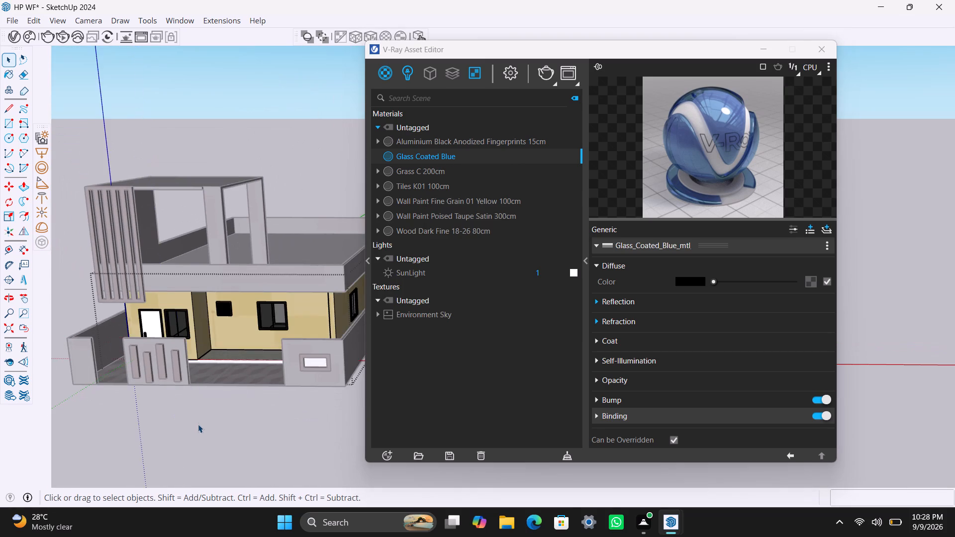
pyautogui.scroll(7, 236, 369)
pyautogui.tripleClick(297, 439)
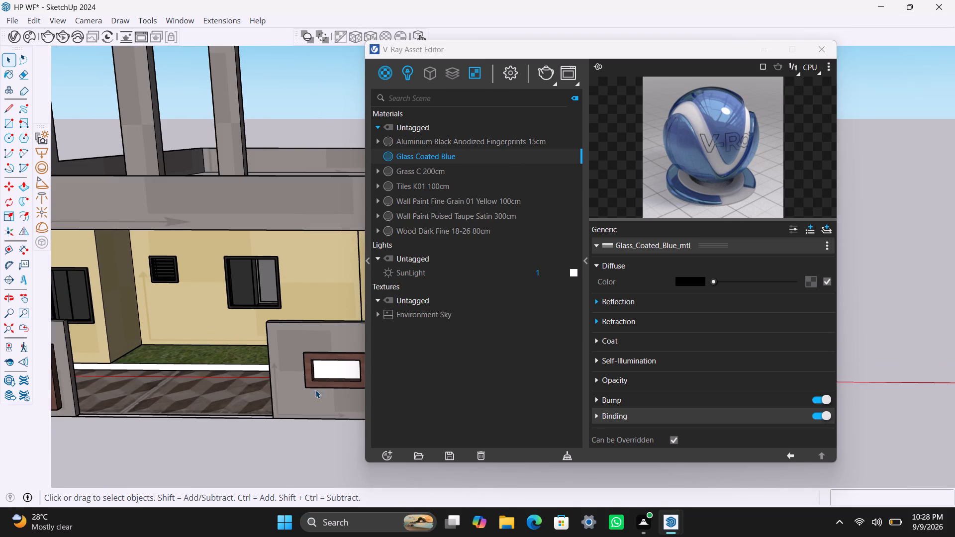
pyautogui.scroll(2, 315, 374)
pyautogui.click(327, 368)
pyautogui.tripleClick(331, 371)
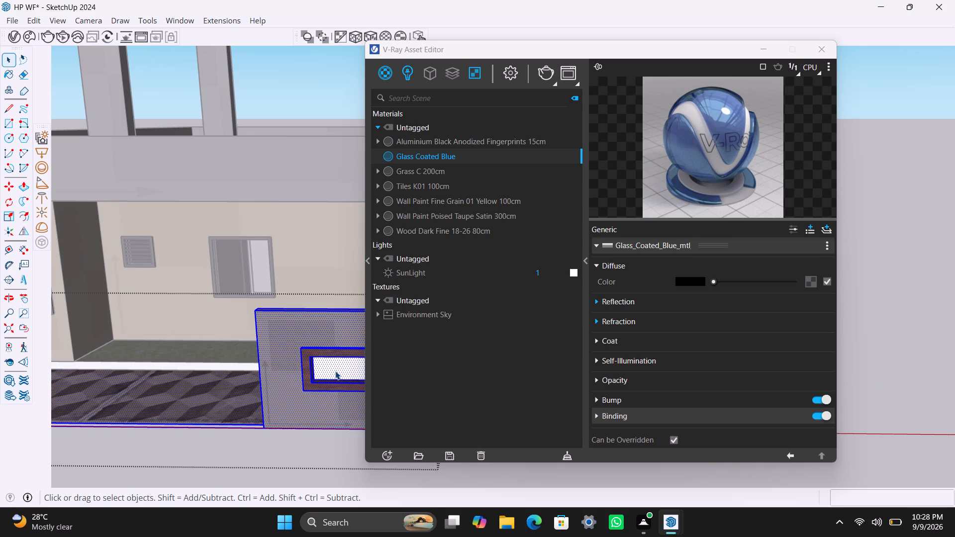
pyautogui.scroll(4, 336, 370)
pyautogui.click(336, 370)
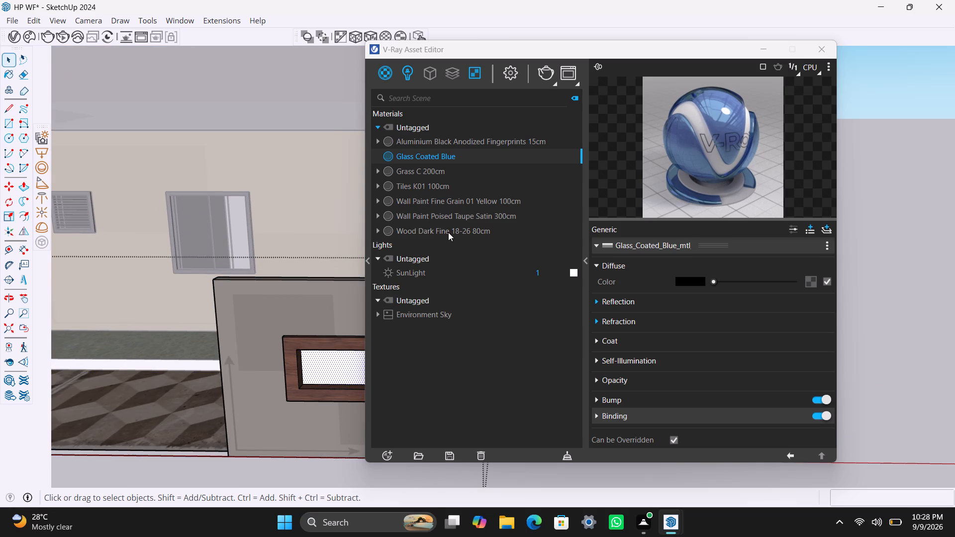
pyautogui.click(449, 232)
pyautogui.rightClick(449, 234)
pyautogui.click(477, 256)
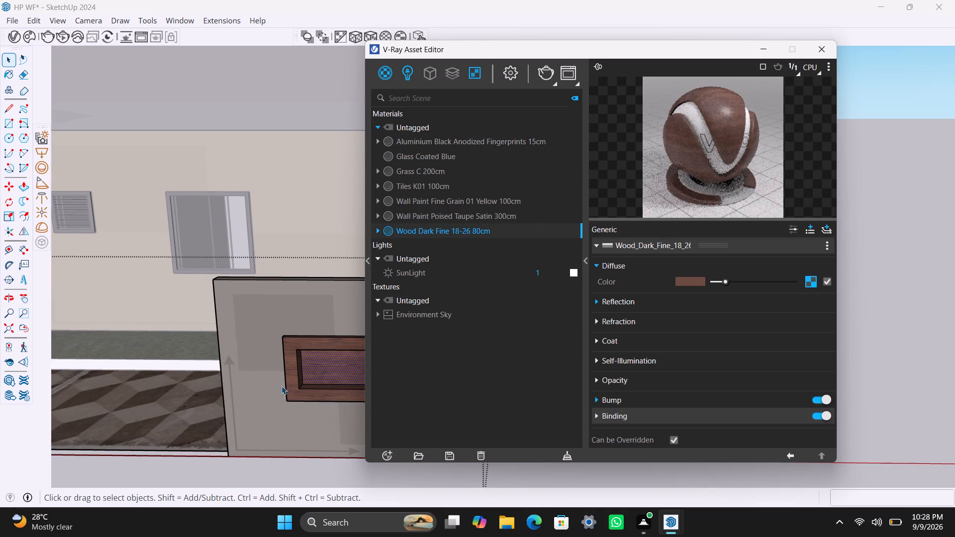
pyautogui.click(371, 35)
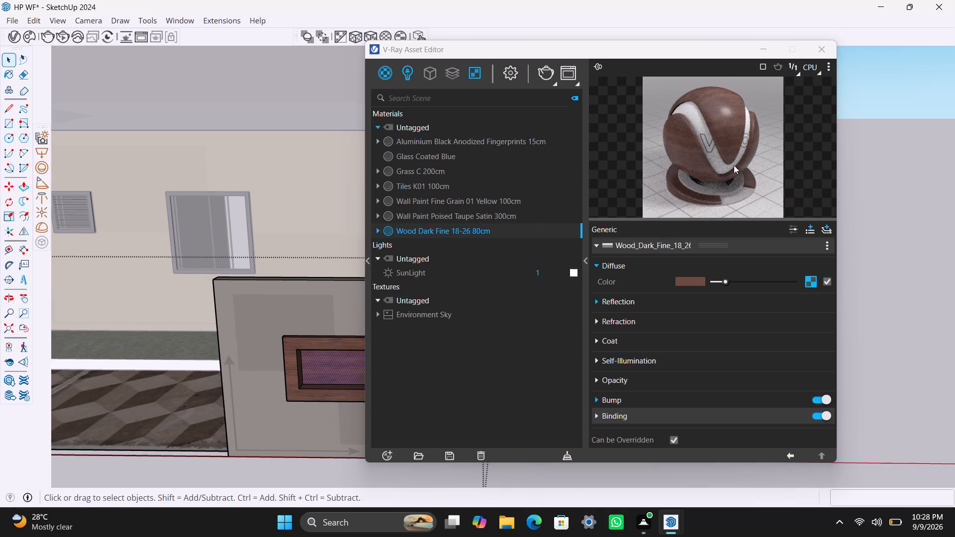
pyautogui.click(889, 168)
pyautogui.scroll(-12, 330, 331)
pyautogui.doubleClick(251, 466)
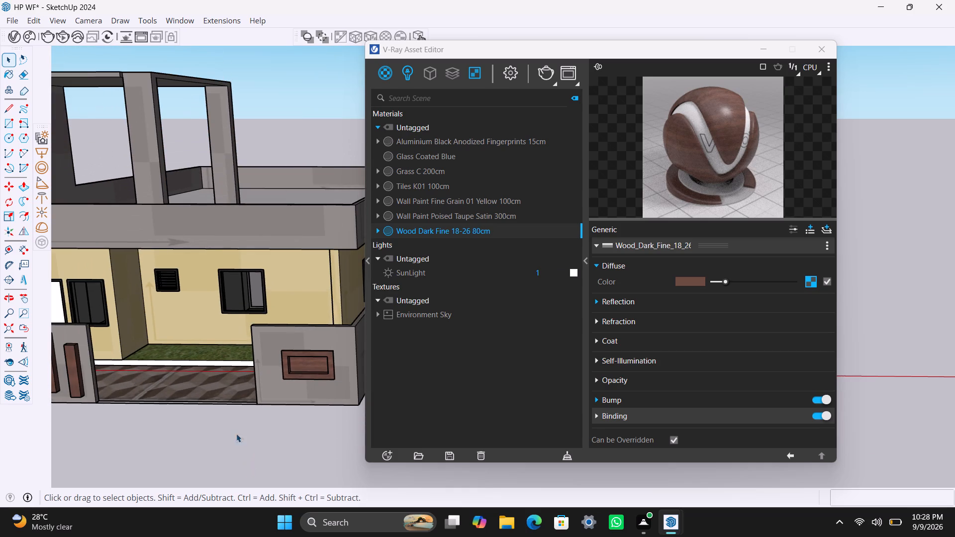
# Examine the materials on the house's front and side from several angles.
pyautogui.scroll(-6, 234, 422)
pyautogui.click(280, 428)
pyautogui.scroll(-11, 229, 430)
pyautogui.moveTo(169, 443); pyautogui.dragTo(266, 454, button='middle')
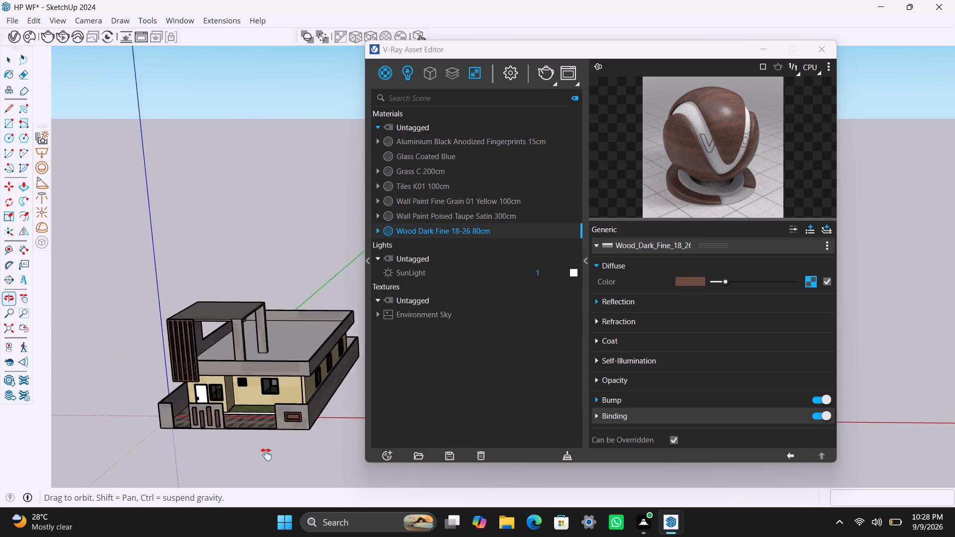
pyautogui.moveTo(266, 454); pyautogui.dragTo(290, 448, button='middle')
pyautogui.scroll(4, 291, 446)
pyautogui.moveTo(308, 452); pyautogui.dragTo(340, 459, button='middle')
pyautogui.scroll(-5, 295, 392)
pyautogui.moveTo(284, 416); pyautogui.dragTo(298, 404, button='middle')
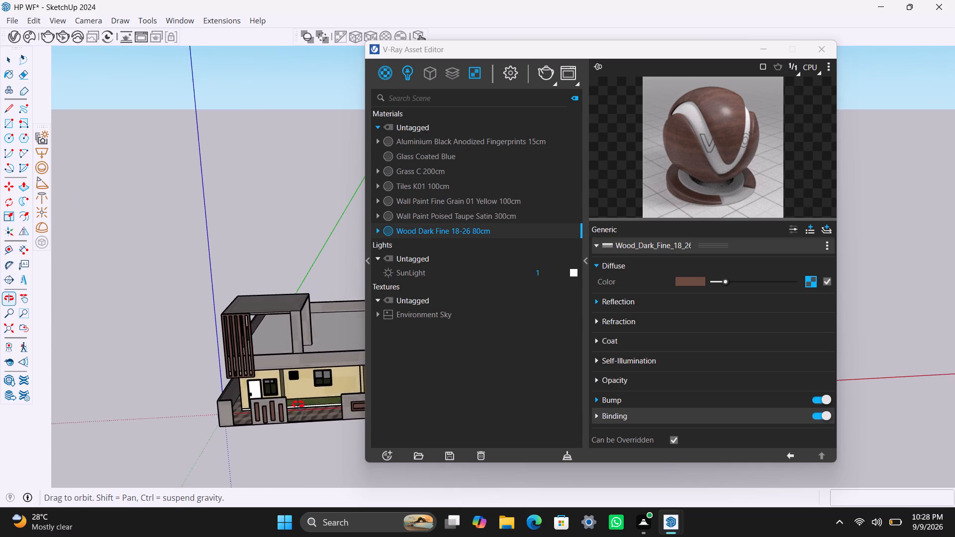
pyautogui.moveTo(298, 404); pyautogui.dragTo(306, 369, button='middle')
pyautogui.scroll(-5, 304, 367)
pyautogui.moveTo(276, 358); pyautogui.dragTo(240, 354, button='middle')
pyautogui.scroll(3, 286, 378)
pyautogui.moveTo(302, 395); pyautogui.dragTo(306, 395, button='middle')
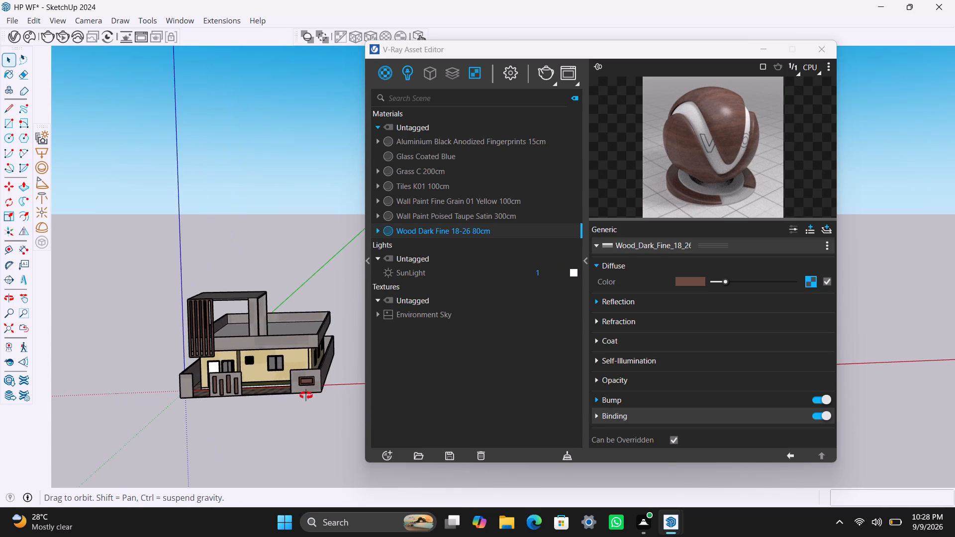
pyautogui.moveTo(306, 395); pyautogui.dragTo(330, 387, button='middle')
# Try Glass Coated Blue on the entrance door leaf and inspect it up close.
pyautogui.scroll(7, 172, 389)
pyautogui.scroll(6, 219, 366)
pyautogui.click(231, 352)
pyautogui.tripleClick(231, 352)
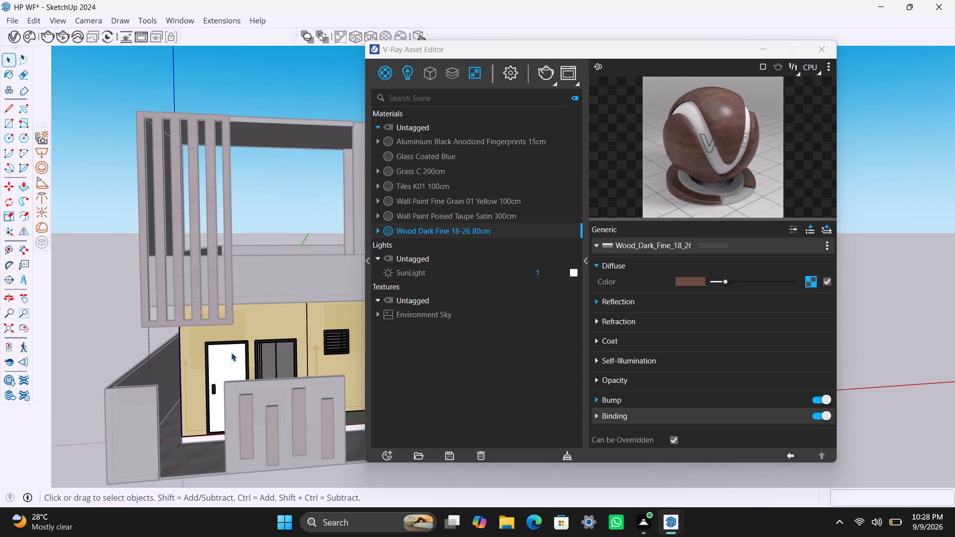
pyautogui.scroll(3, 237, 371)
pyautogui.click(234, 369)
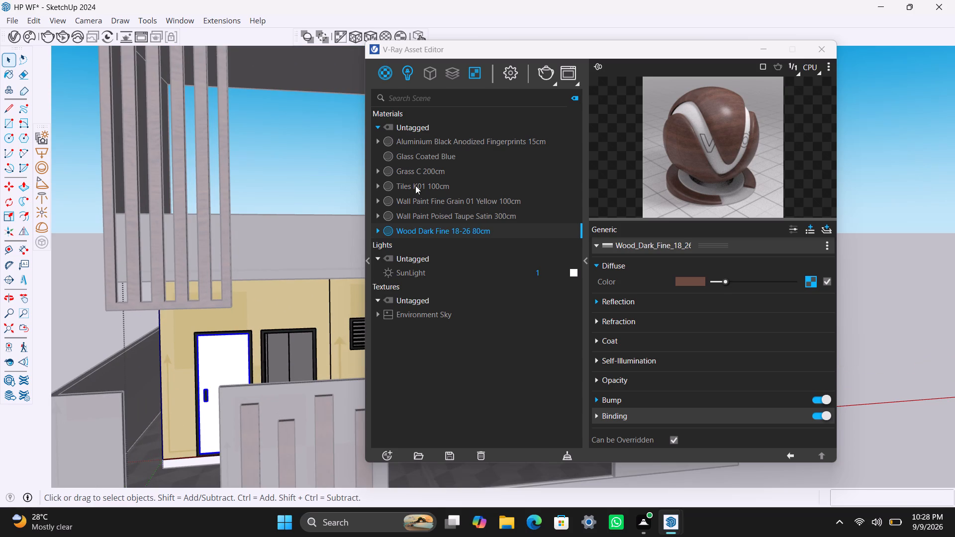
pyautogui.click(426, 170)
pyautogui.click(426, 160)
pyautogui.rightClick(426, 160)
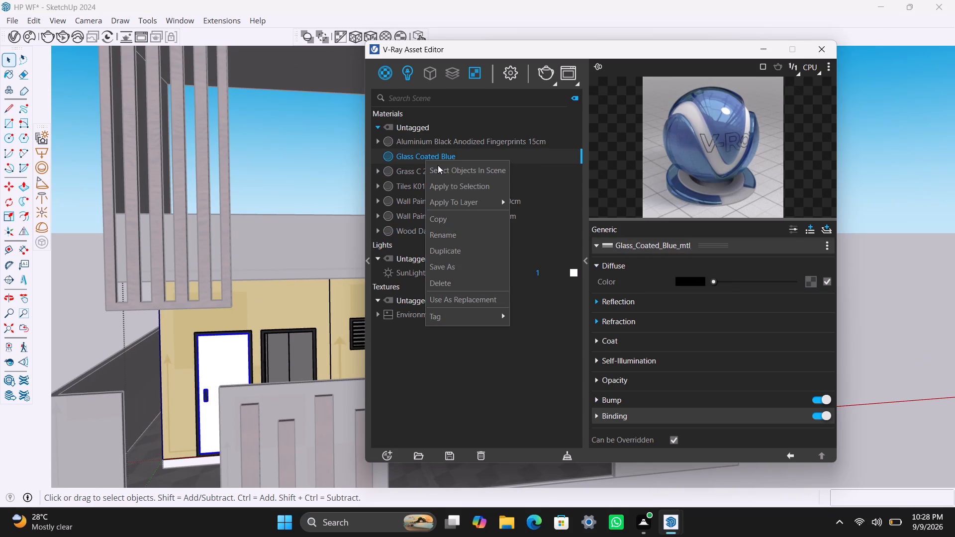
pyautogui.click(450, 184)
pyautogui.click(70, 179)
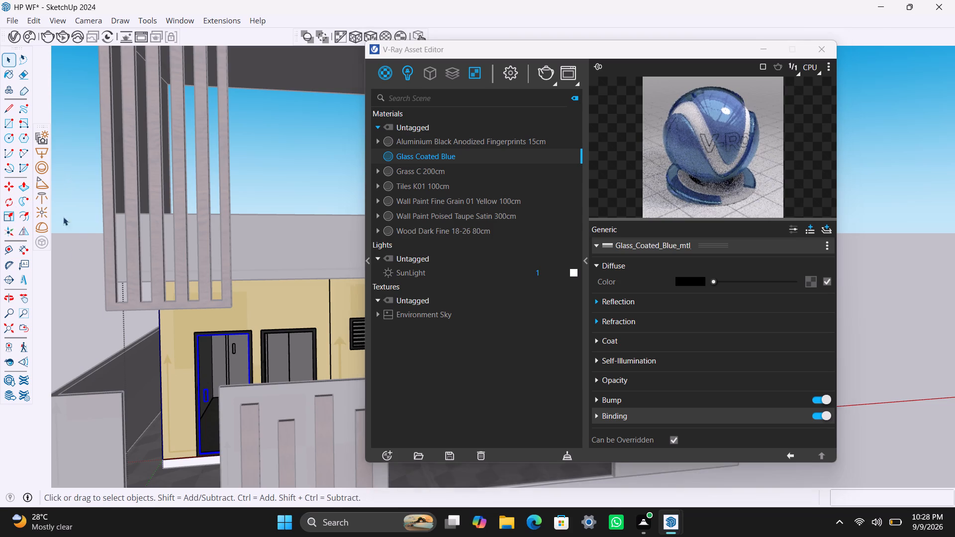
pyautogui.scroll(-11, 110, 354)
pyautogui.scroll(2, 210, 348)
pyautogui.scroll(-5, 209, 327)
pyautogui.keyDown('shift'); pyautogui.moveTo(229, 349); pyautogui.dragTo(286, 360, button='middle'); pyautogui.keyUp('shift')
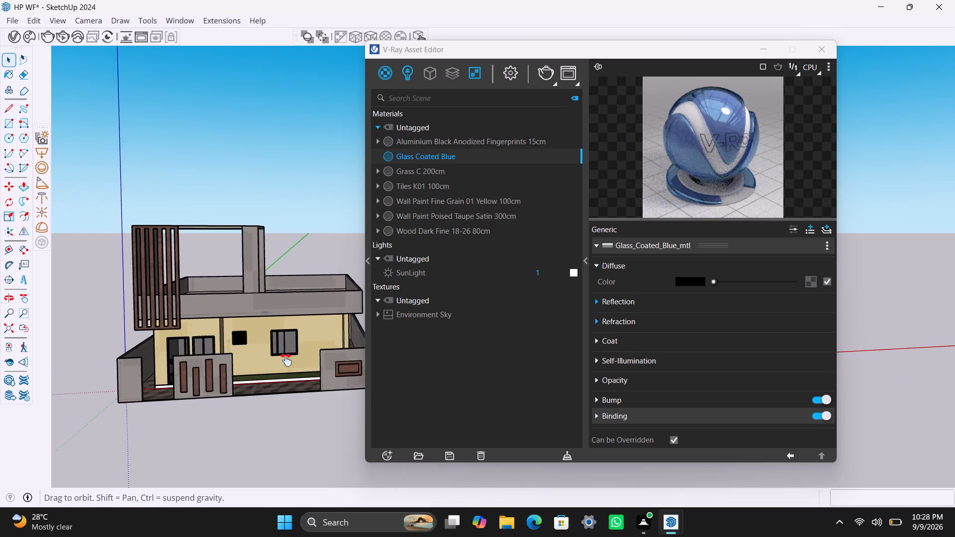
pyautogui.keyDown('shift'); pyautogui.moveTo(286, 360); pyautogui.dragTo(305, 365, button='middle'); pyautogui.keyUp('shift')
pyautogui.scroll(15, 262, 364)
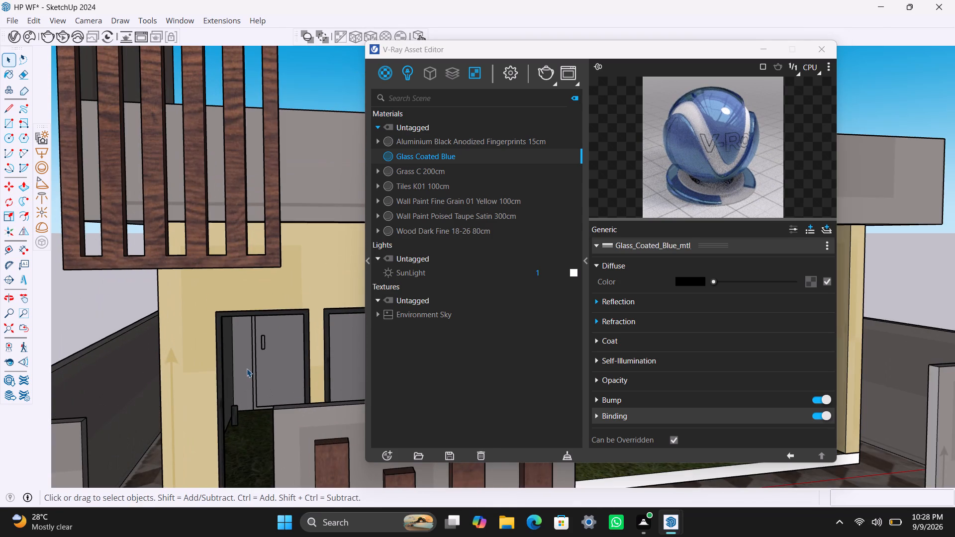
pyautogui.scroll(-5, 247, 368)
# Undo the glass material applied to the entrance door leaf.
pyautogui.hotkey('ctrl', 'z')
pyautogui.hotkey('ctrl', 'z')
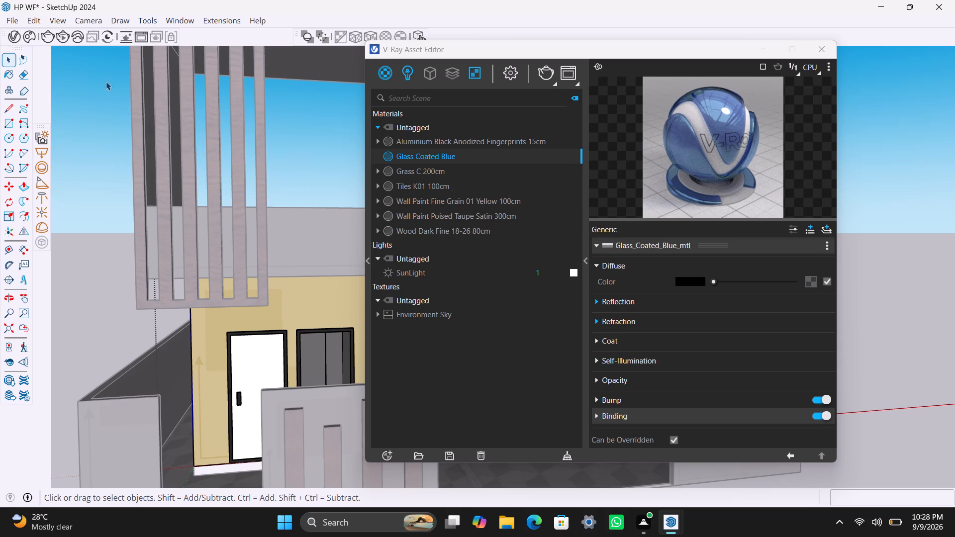
# Import Wood Dark 02 100cm from the Wood materials in the Chaos Cosmos Browser, and minimize the browser.
pyautogui.click(34, 36)
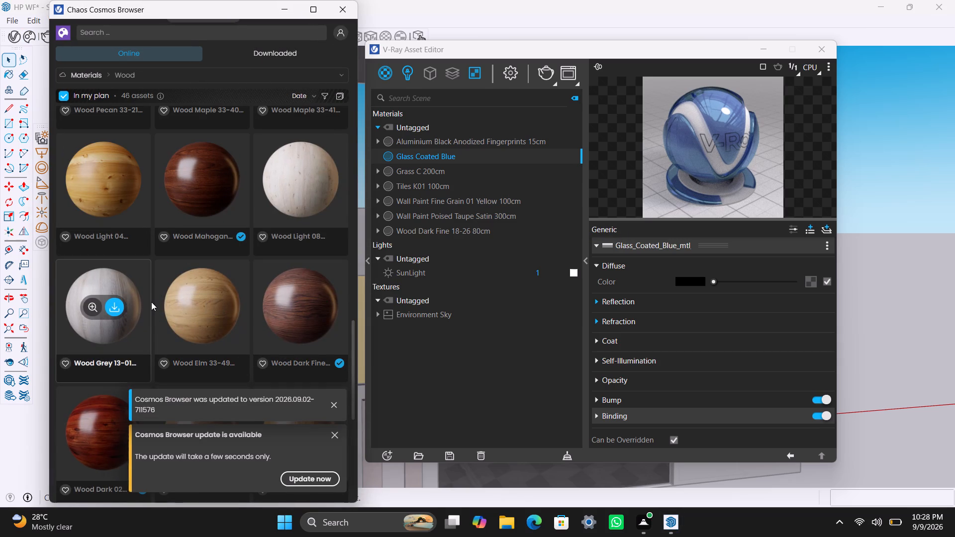
pyautogui.scroll(-10, 157, 310)
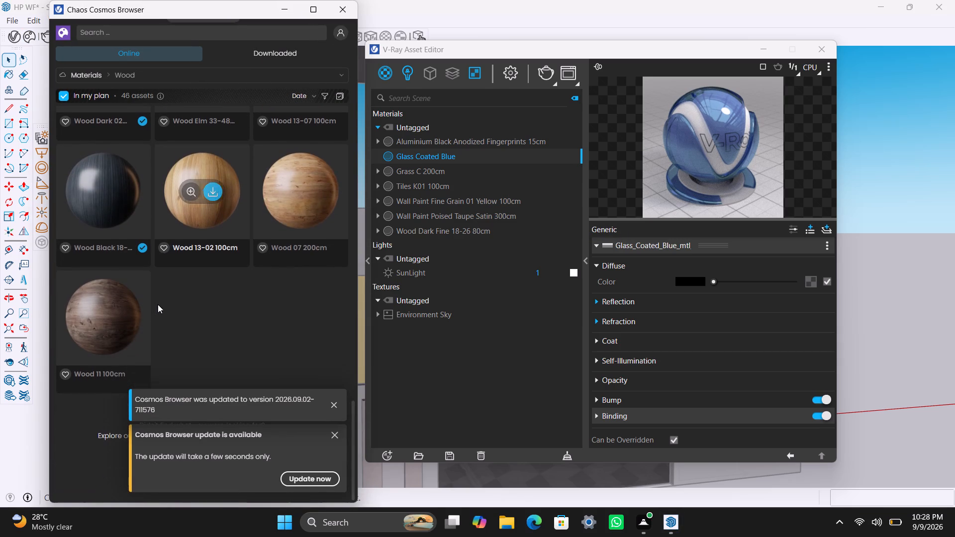
pyautogui.scroll(5, 158, 303)
pyautogui.scroll(3, 111, 349)
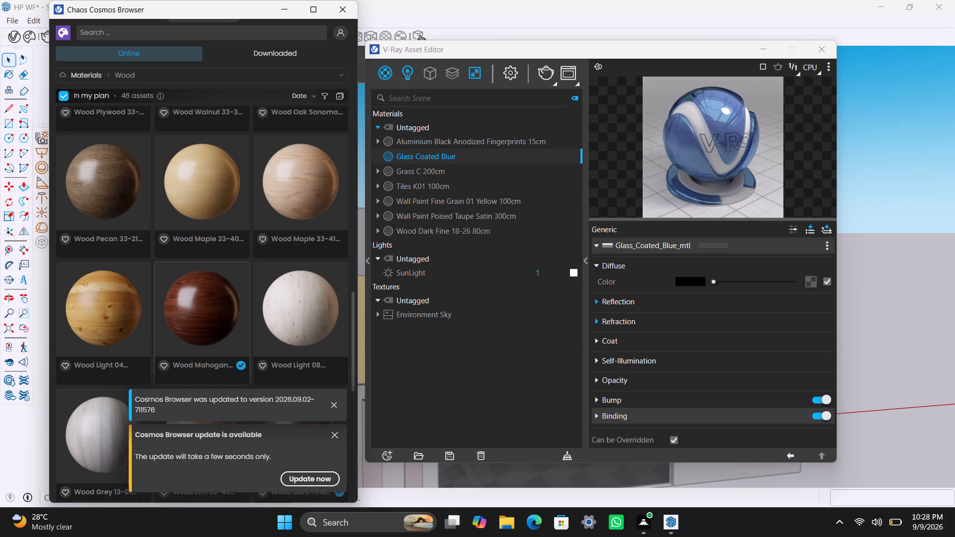
pyautogui.scroll(7, 160, 321)
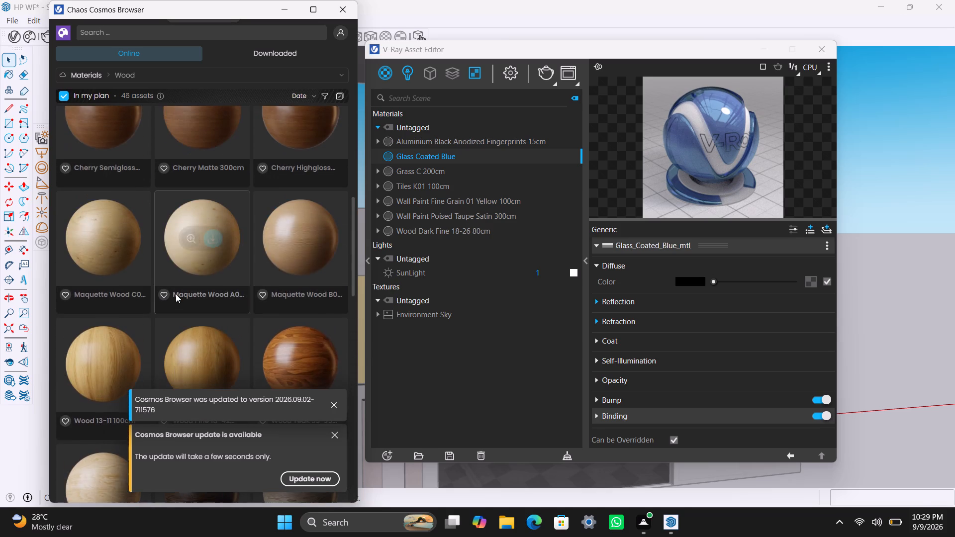
pyautogui.scroll(-13, 176, 294)
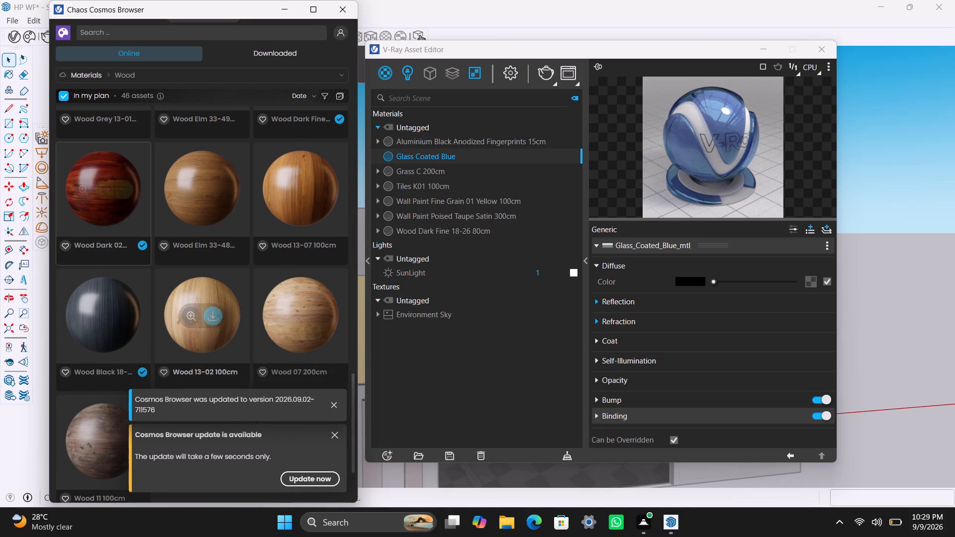
pyautogui.click(107, 193)
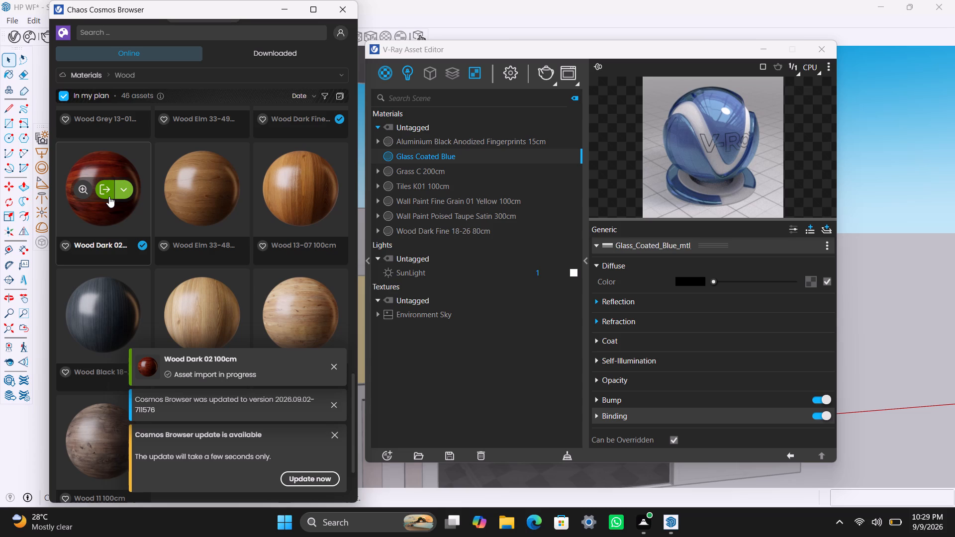
pyautogui.click(290, 3)
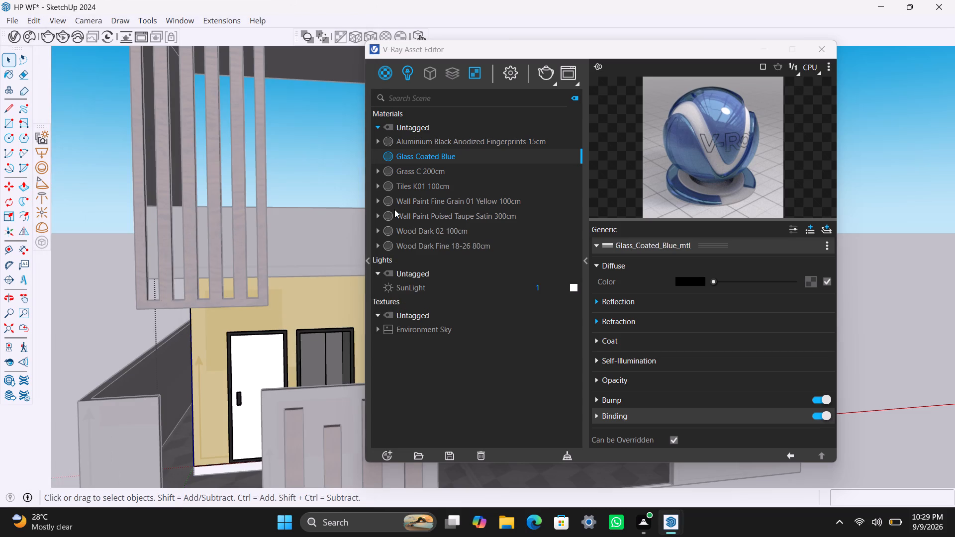
# Apply the Wood Dark 02 100cm material to the entrance door leaf, and exit the door's group.
pyautogui.click(447, 245)
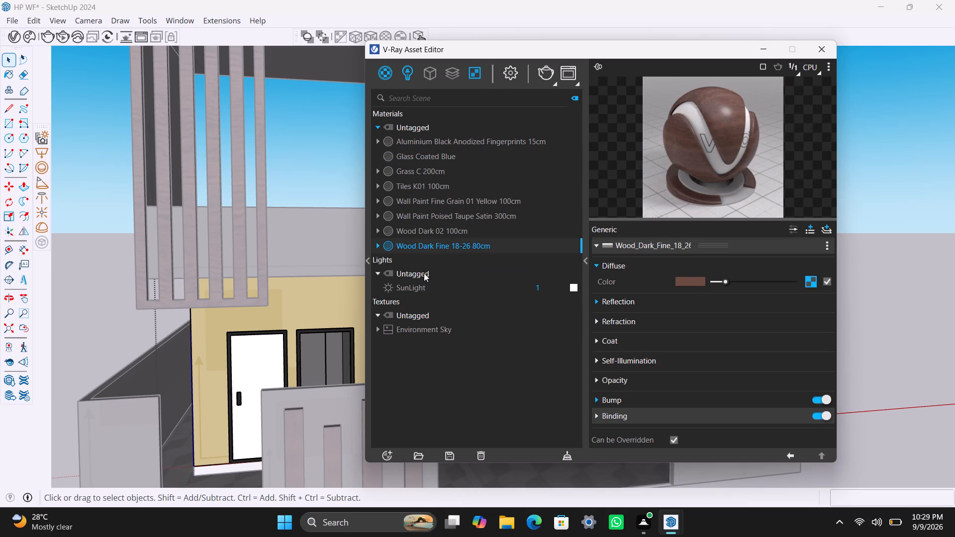
pyautogui.click(422, 229)
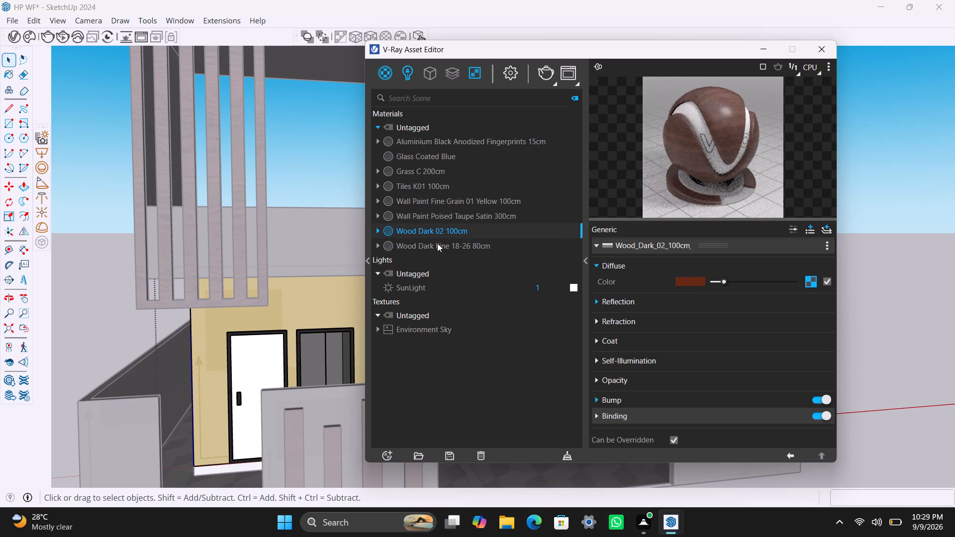
pyautogui.click(438, 243)
pyautogui.click(438, 235)
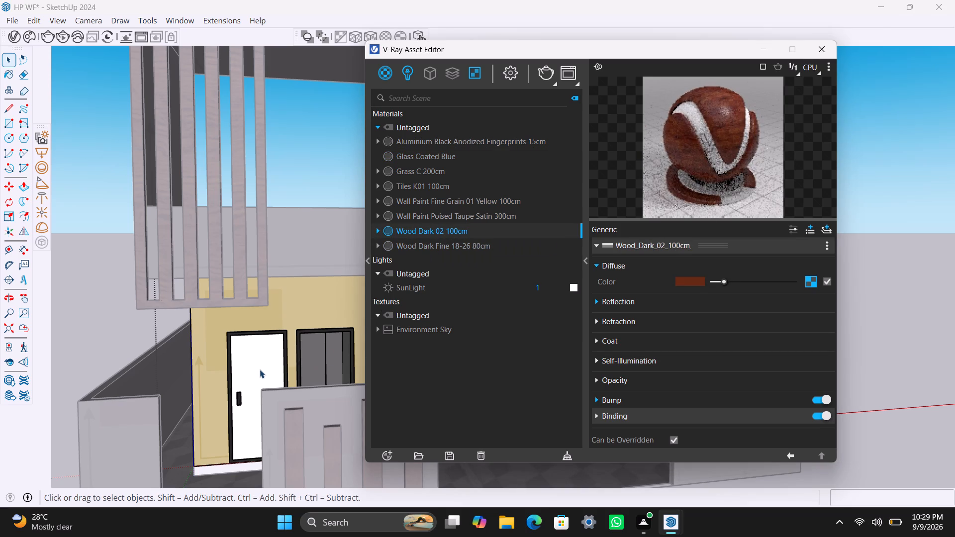
pyautogui.click(261, 366)
pyautogui.tripleClick(262, 366)
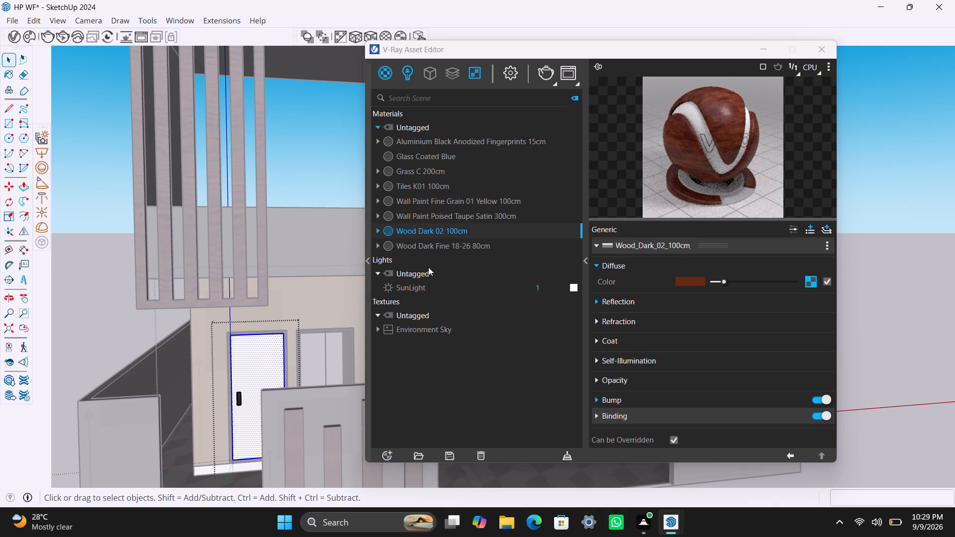
pyautogui.rightClick(427, 231)
pyautogui.click(466, 261)
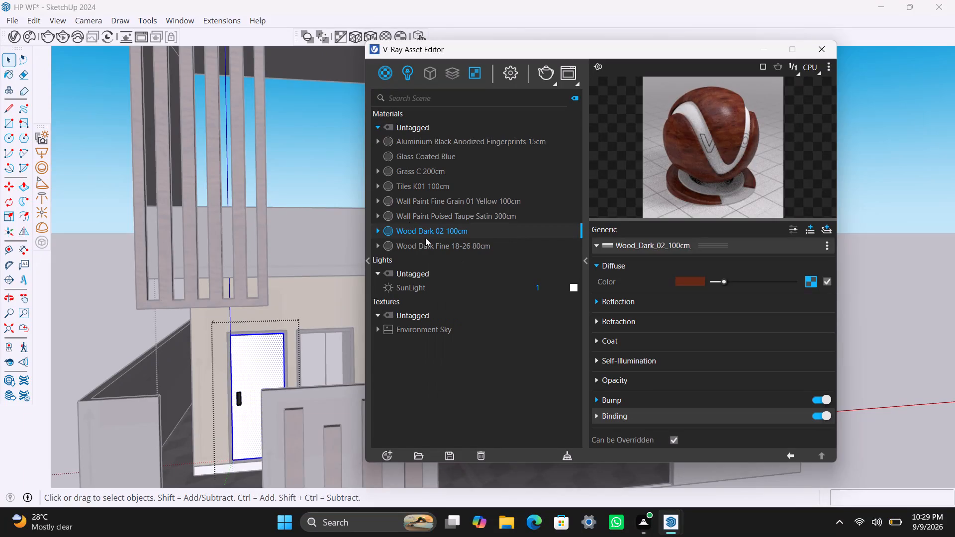
pyautogui.click(372, 38)
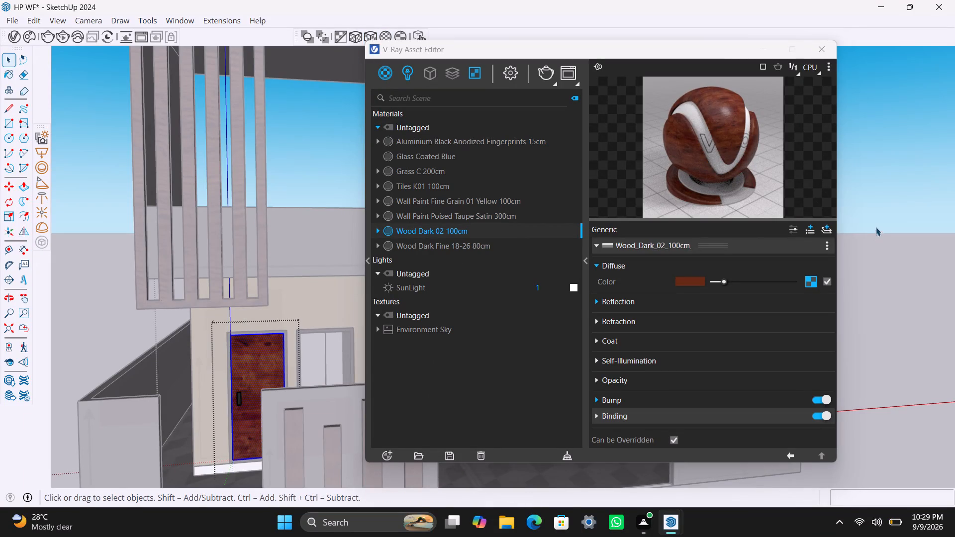
pyautogui.click(876, 227)
pyautogui.scroll(-13, 310, 362)
pyautogui.moveTo(254, 351); pyautogui.dragTo(198, 369, button='middle')
pyautogui.scroll(-5, 211, 355)
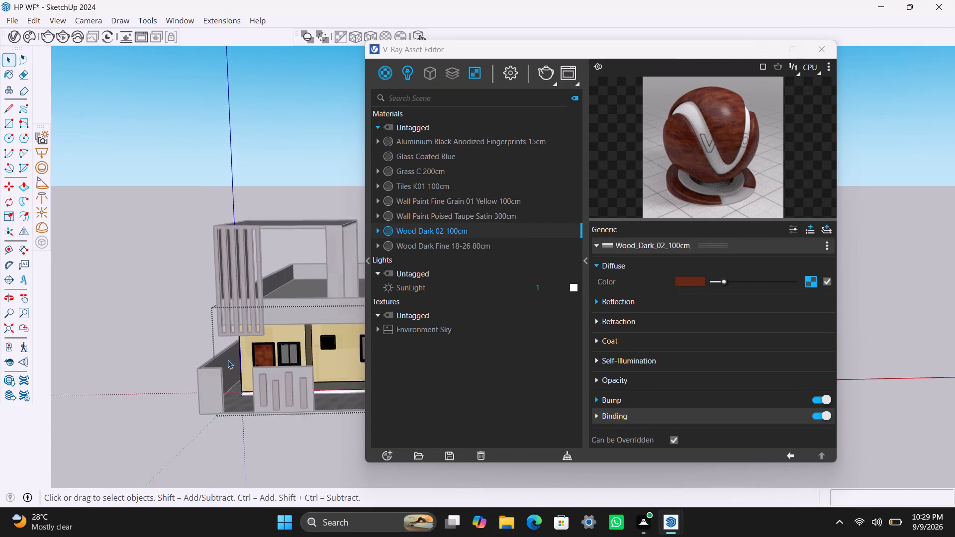
pyautogui.tripleClick(136, 296)
pyautogui.doubleClick(138, 295)
# Examine the house's front with its wood door, windows, slatted screen and boundary walls from several angles and distances.
pyautogui.scroll(-4, 331, 424)
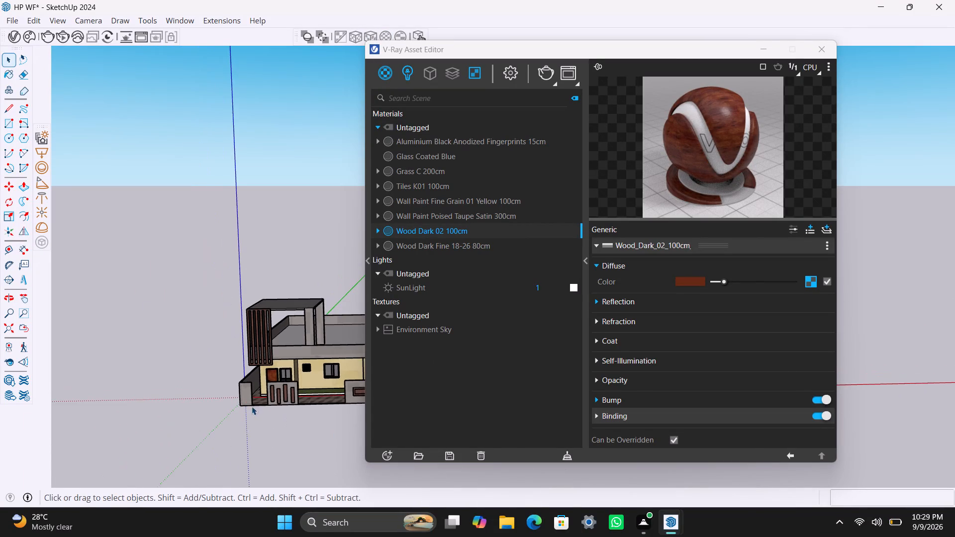
pyautogui.moveTo(252, 406); pyautogui.dragTo(223, 426, button='middle')
pyautogui.moveTo(254, 433); pyautogui.dragTo(194, 394, button='middle')
pyautogui.scroll(4, 270, 377)
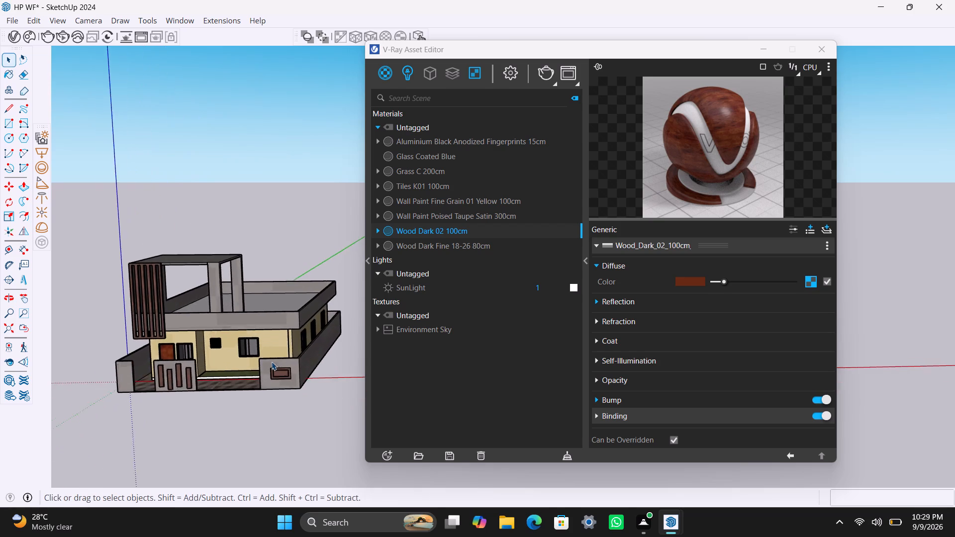
pyautogui.scroll(4, 244, 363)
pyautogui.keyDown('shift'); pyautogui.moveTo(233, 395); pyautogui.dragTo(258, 397, button='middle'); pyautogui.keyUp('shift')
pyautogui.scroll(3, 260, 405)
pyautogui.moveTo(260, 413); pyautogui.dragTo(268, 415, button='middle')
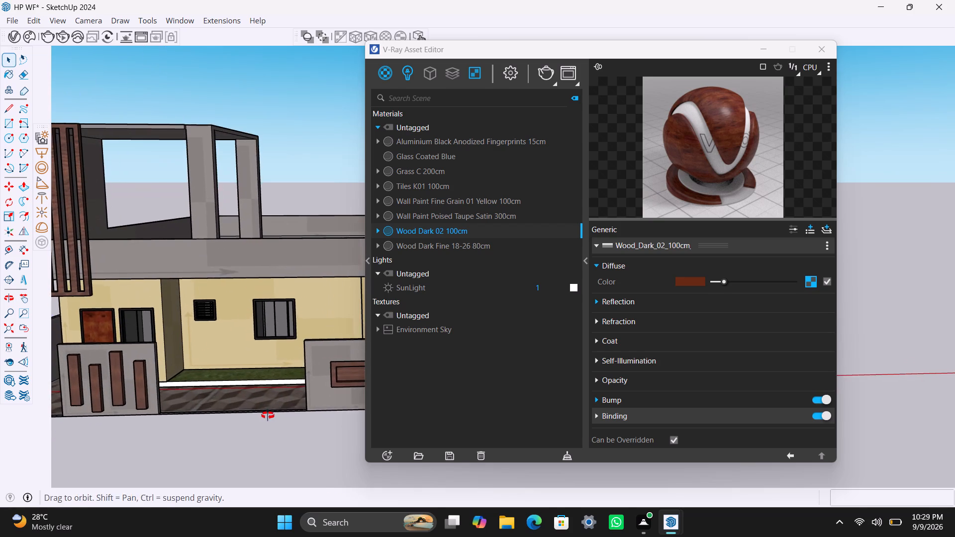
pyautogui.moveTo(268, 415); pyautogui.dragTo(278, 418, button='middle')
pyautogui.scroll(-7, 265, 402)
pyautogui.keyDown('shift'); pyautogui.moveTo(227, 390); pyautogui.dragTo(229, 371, button='middle'); pyautogui.keyUp('shift')
pyautogui.scroll(3, 286, 382)
pyautogui.scroll(5, 343, 372)
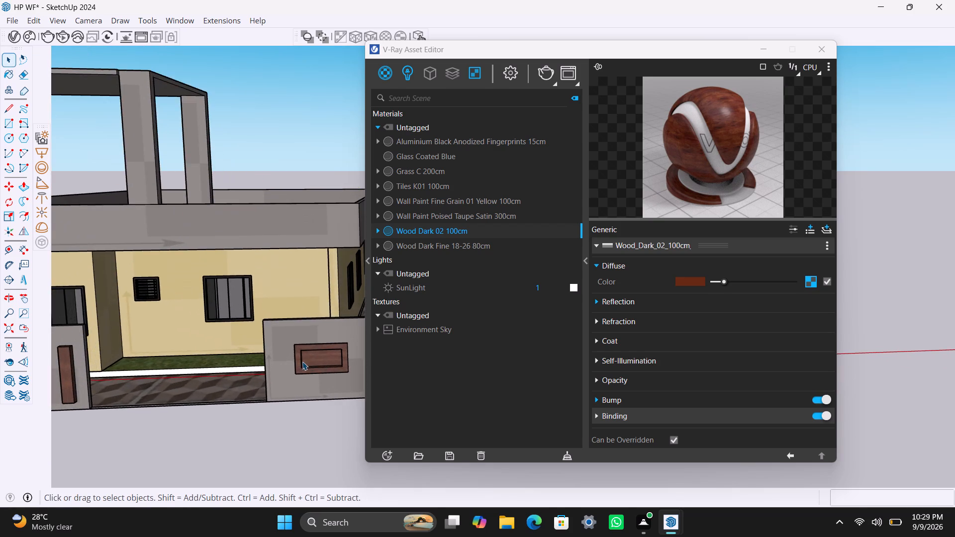
pyautogui.scroll(-4, 301, 363)
pyautogui.keyDown('shift'); pyautogui.moveTo(257, 387); pyautogui.dragTo(317, 380, button='middle'); pyautogui.keyUp('shift')
pyautogui.scroll(1, 236, 345)
pyautogui.scroll(-3, 251, 345)
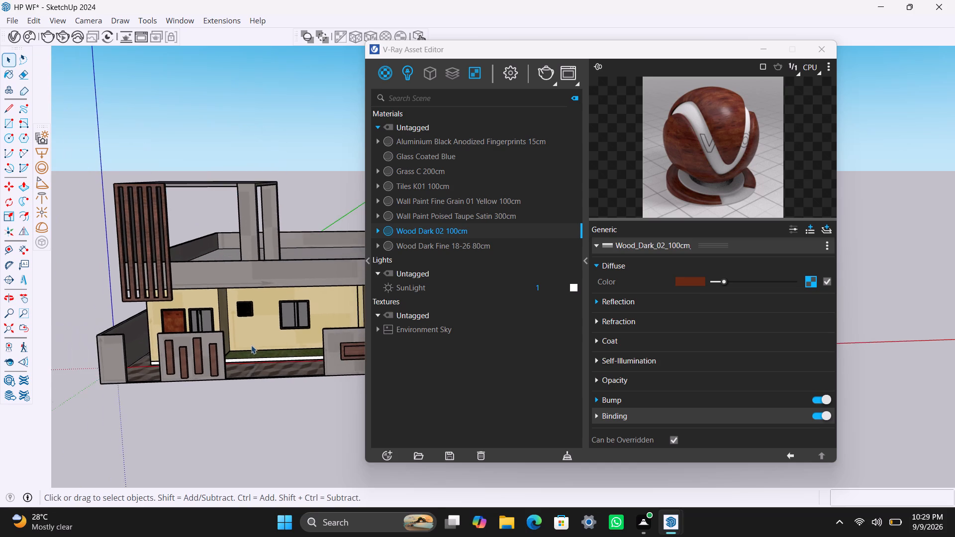
pyautogui.keyDown('shift'); pyautogui.moveTo(254, 352); pyautogui.dragTo(316, 372, button='middle'); pyautogui.keyUp('shift')
# Save the house model.
pyautogui.hotkey('ctrl', 's')
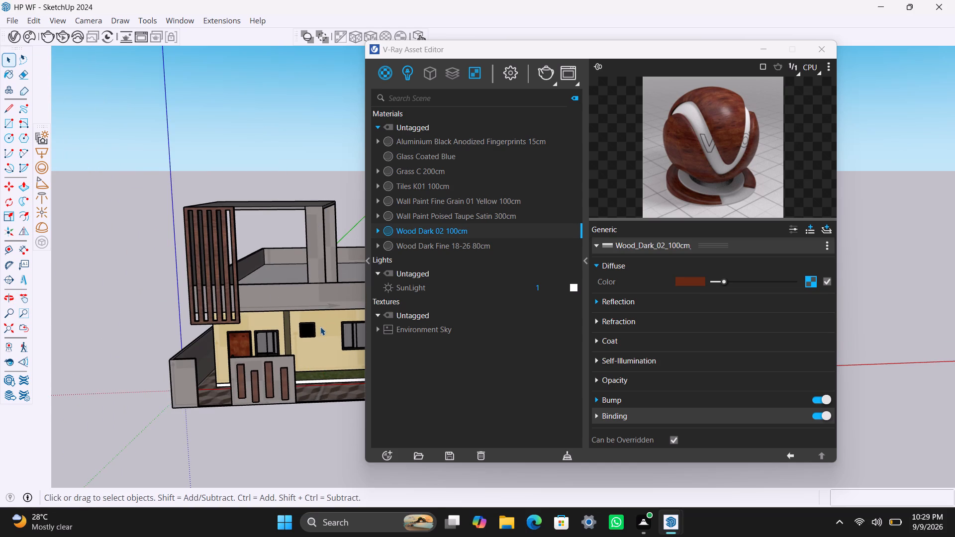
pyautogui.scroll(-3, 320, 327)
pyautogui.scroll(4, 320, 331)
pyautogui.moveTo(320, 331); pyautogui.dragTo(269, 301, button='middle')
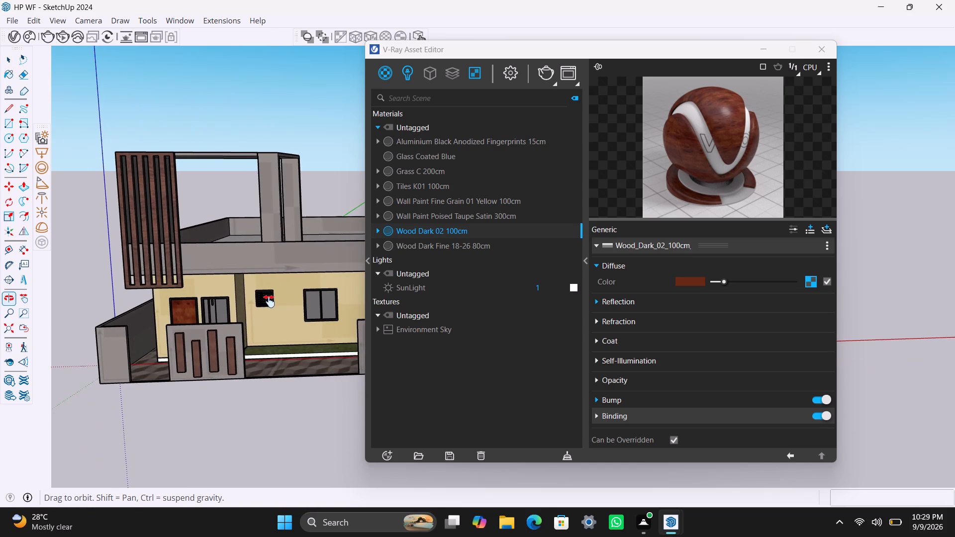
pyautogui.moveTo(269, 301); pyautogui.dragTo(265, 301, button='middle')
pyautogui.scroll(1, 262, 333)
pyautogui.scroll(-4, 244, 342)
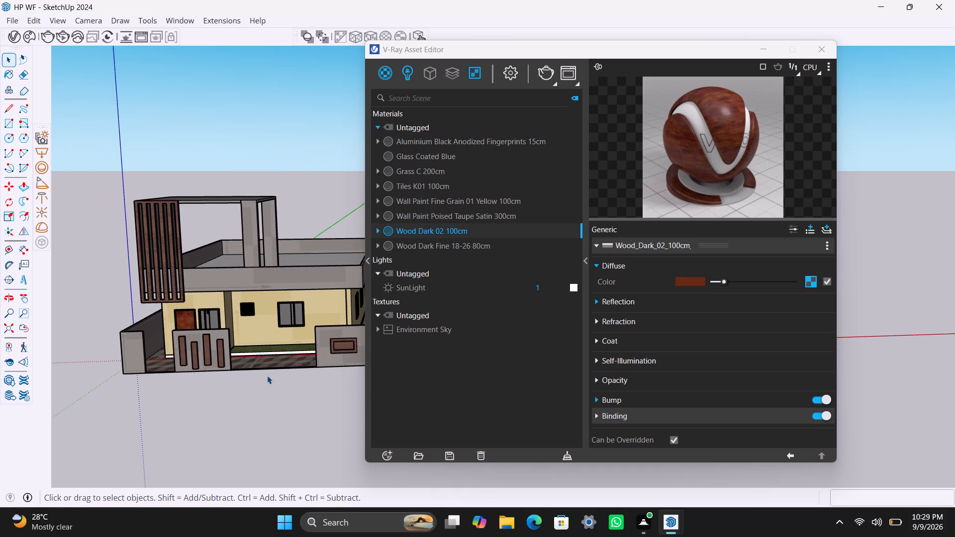
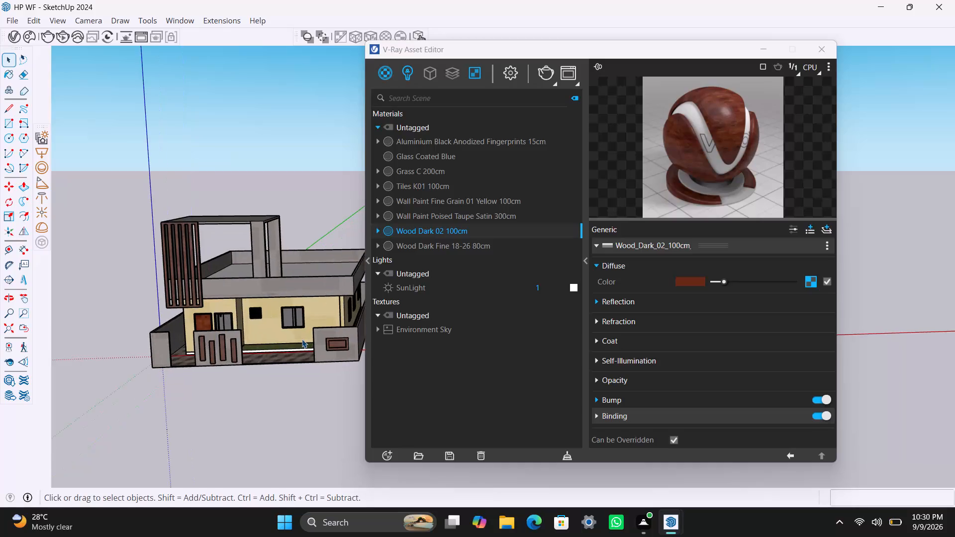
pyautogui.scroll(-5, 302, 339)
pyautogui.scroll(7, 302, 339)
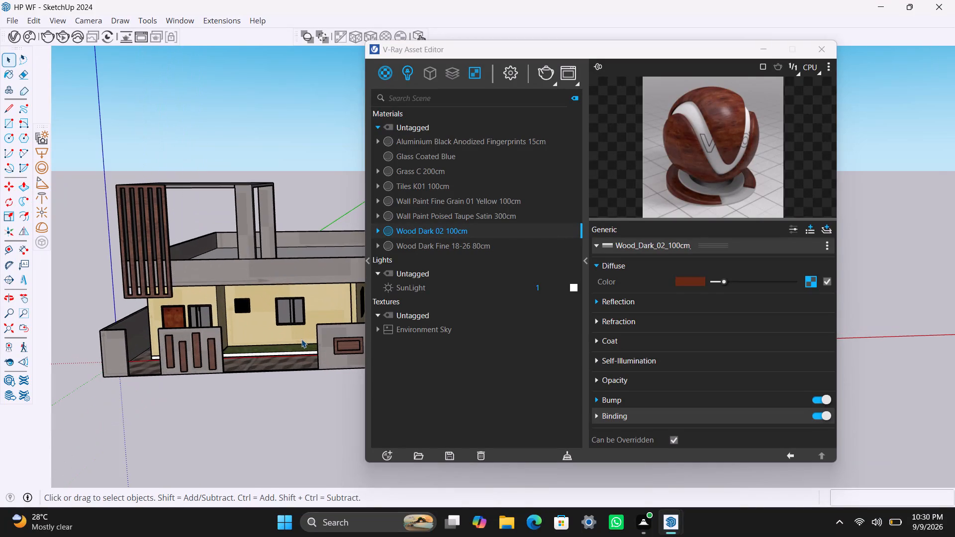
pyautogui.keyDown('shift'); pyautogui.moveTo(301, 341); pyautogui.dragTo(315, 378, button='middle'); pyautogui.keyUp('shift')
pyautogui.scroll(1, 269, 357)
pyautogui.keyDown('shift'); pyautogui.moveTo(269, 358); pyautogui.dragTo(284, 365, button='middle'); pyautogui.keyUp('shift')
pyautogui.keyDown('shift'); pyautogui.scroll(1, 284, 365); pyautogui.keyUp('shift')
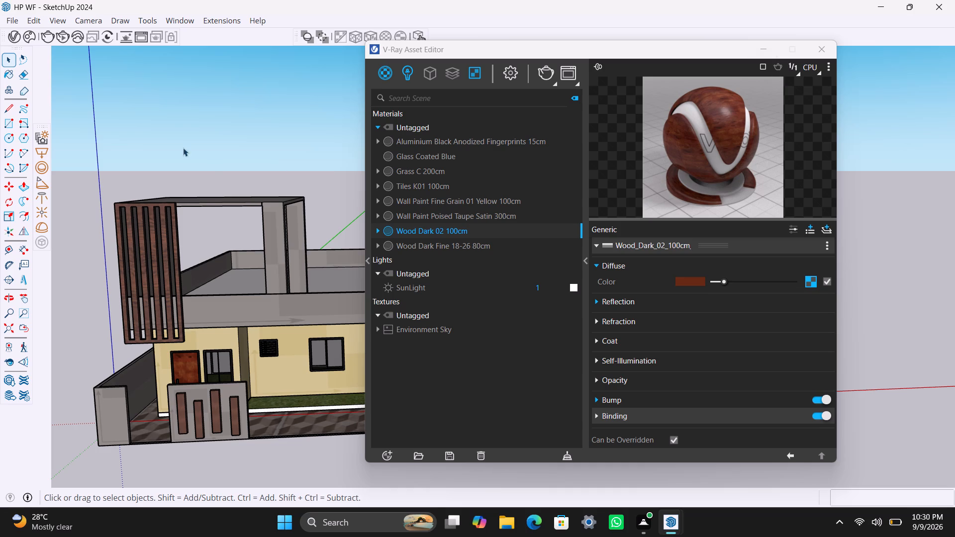
# Open Chaos Cosmos and browse the downloaded 3D models to the Vegetation category Shrubs & bushes.
pyautogui.click(29, 36)
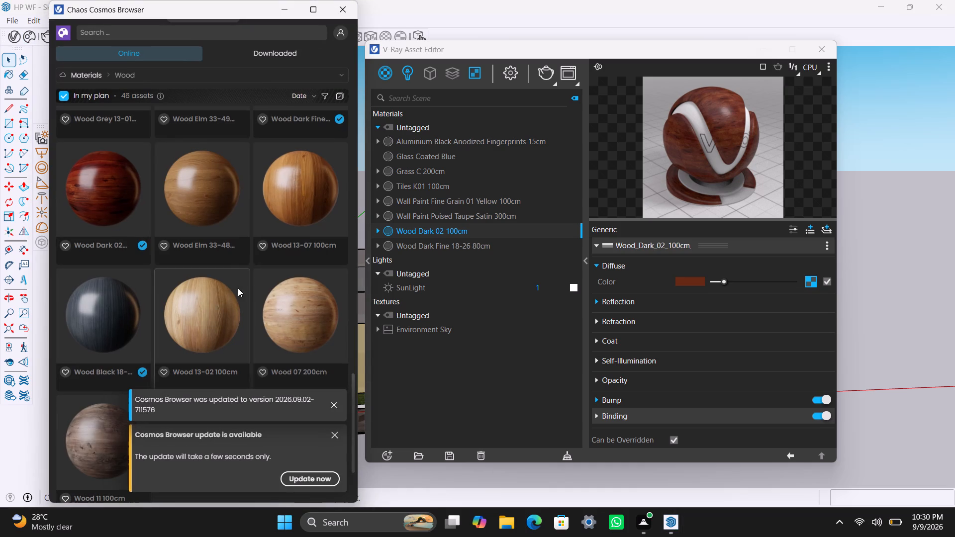
pyautogui.click(288, 56)
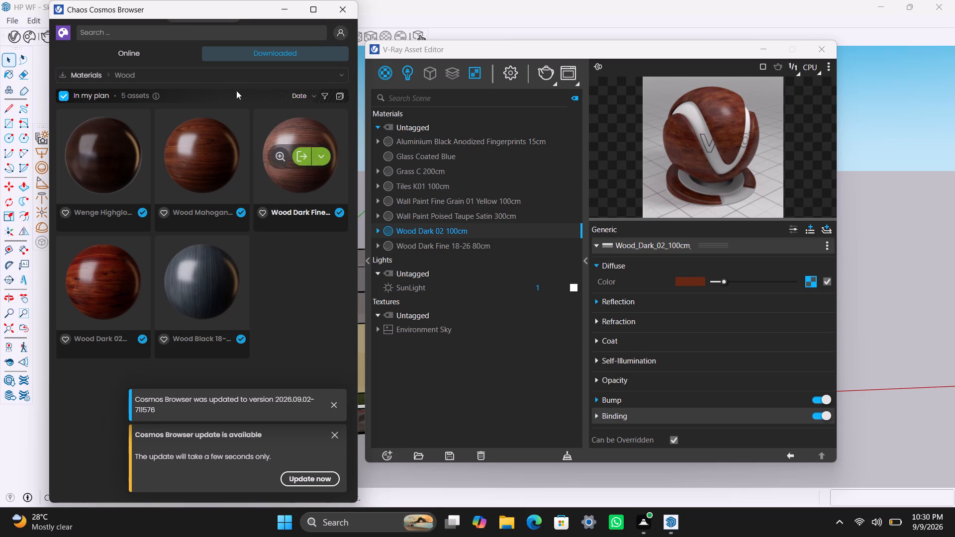
pyautogui.click(229, 75)
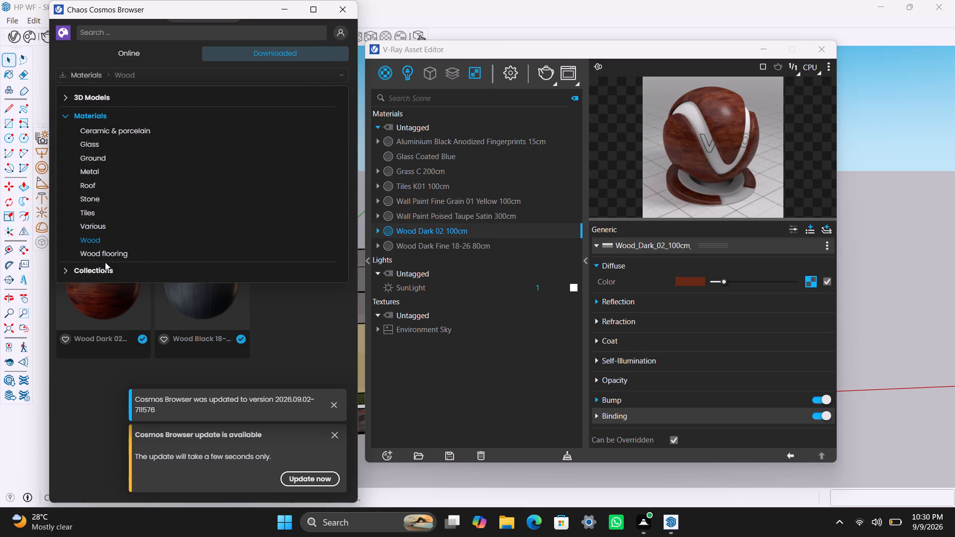
pyautogui.click(136, 96)
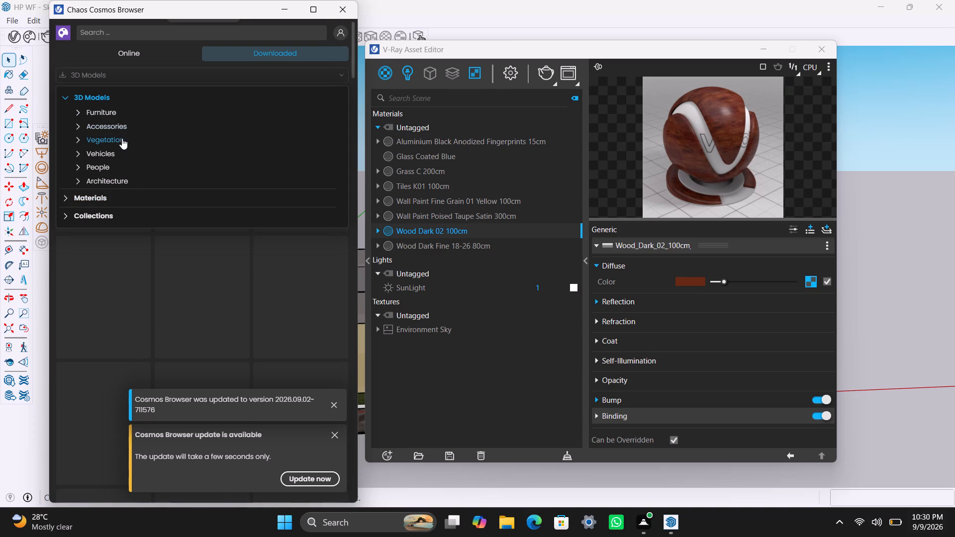
pyautogui.click(123, 138)
pyautogui.scroll(-2, 182, 302)
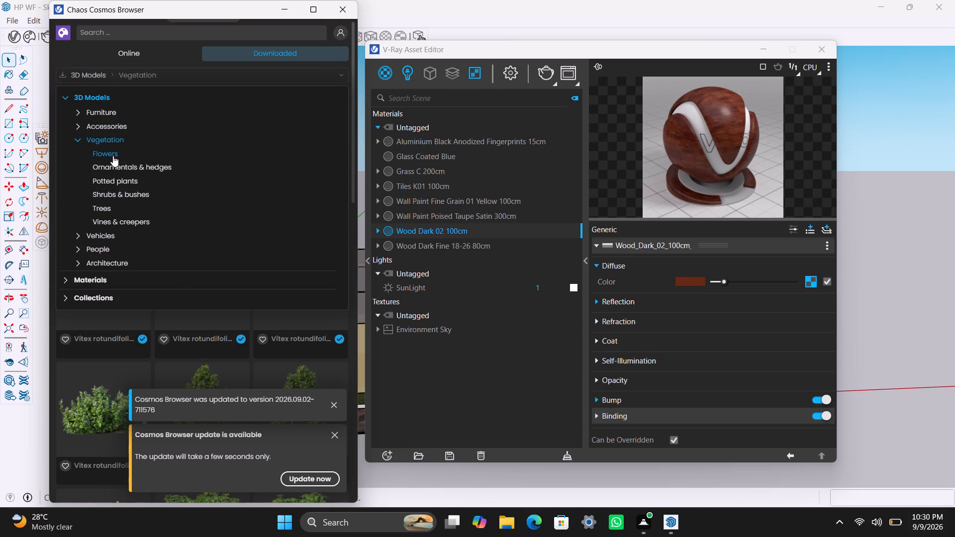
pyautogui.scroll(-6, 219, 331)
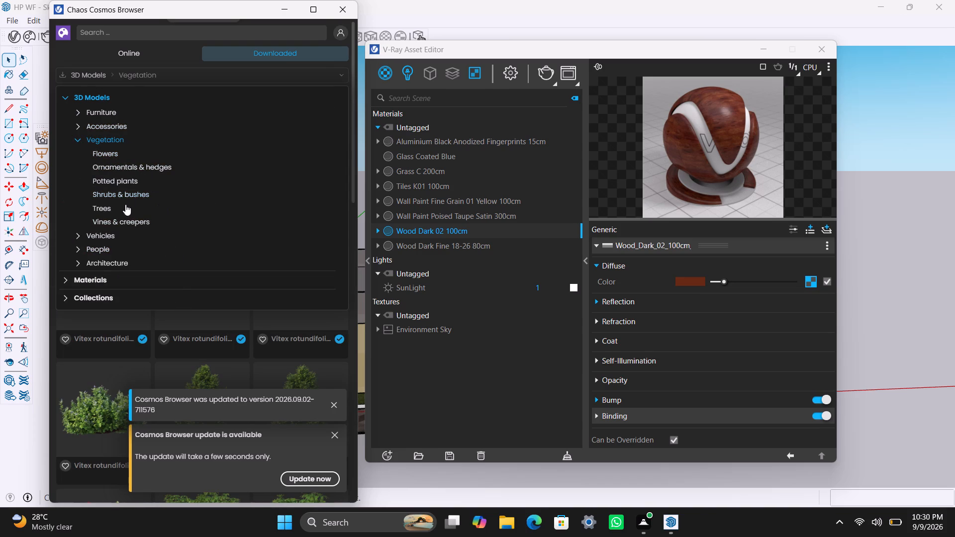
pyautogui.click(131, 197)
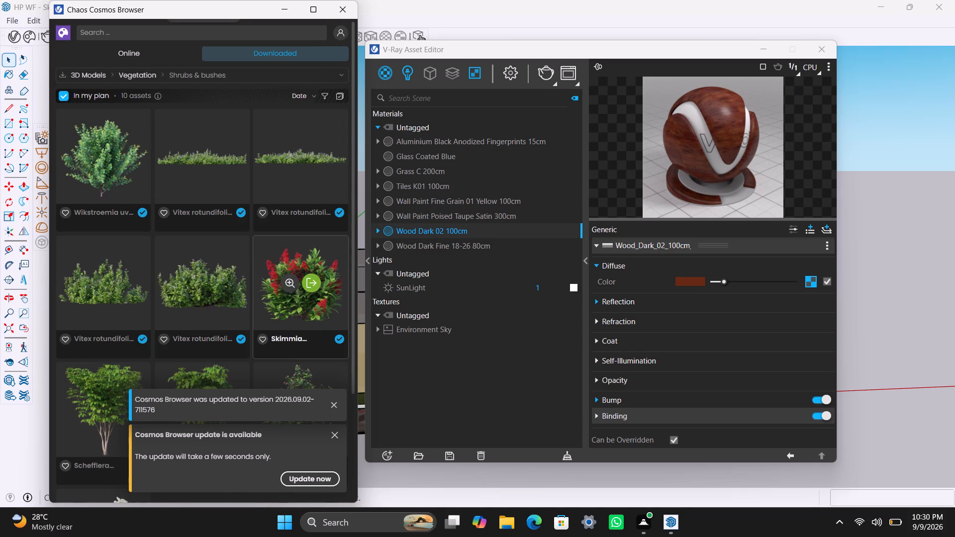
# Import Schefflera arboricola 001 and place a plant on the front grass strip, at the end nearest the entrance door.
pyautogui.scroll(-6, 173, 304)
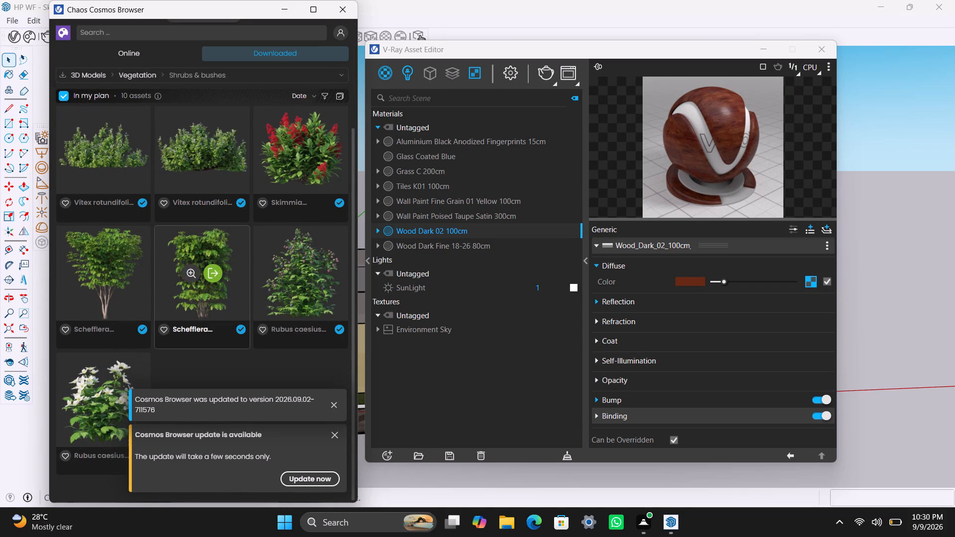
pyautogui.scroll(2, 173, 302)
pyautogui.scroll(-2, 173, 302)
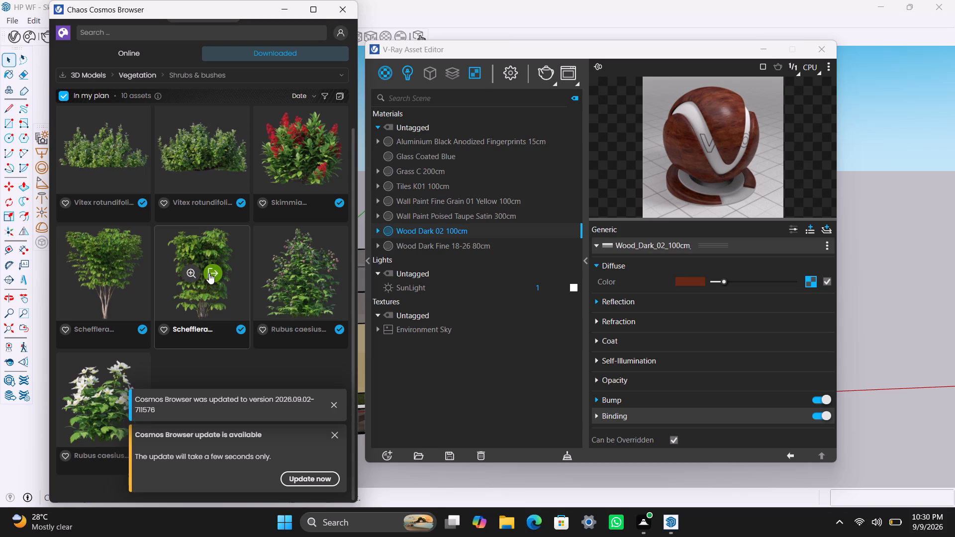
pyautogui.click(209, 273)
pyautogui.click(317, 274)
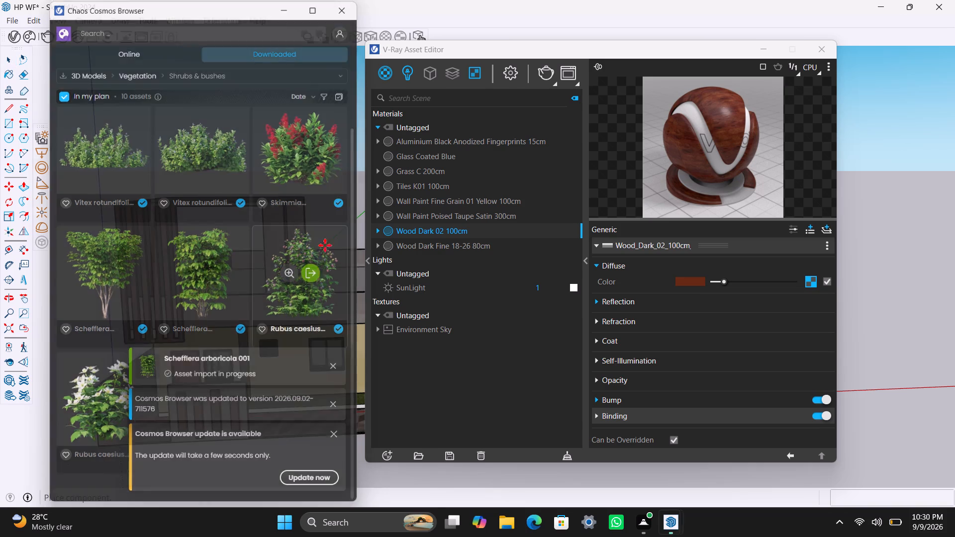
pyautogui.scroll(2, 267, 389)
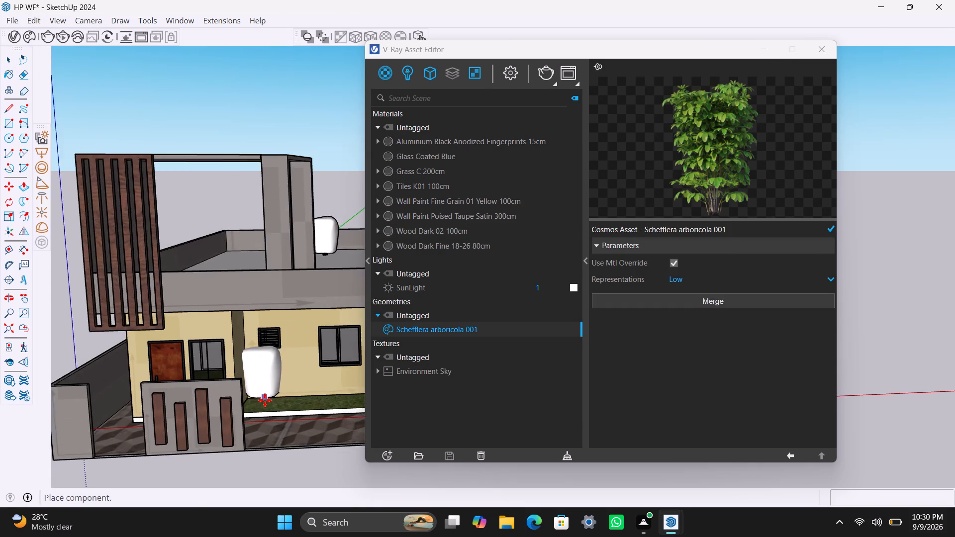
pyautogui.scroll(2, 265, 400)
pyautogui.moveTo(268, 407); pyautogui.dragTo(257, 467, button='middle')
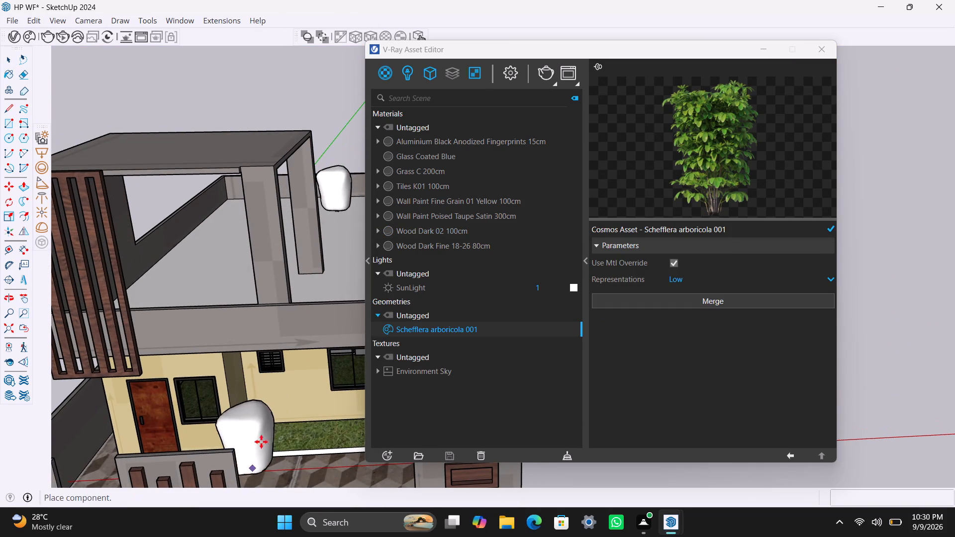
pyautogui.click(260, 439)
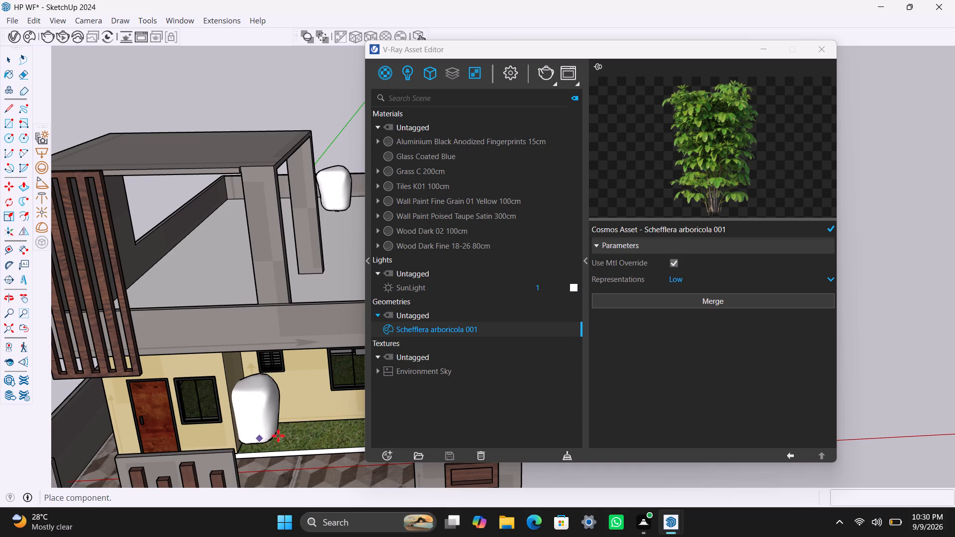
# Place a second Schefflera arboricola 001 at the far end of the front grass strip and finish placing.
pyautogui.scroll(-6, 286, 434)
pyautogui.keyDown('shift'); pyautogui.moveTo(300, 434); pyautogui.dragTo(225, 460, button='middle'); pyautogui.keyUp('shift')
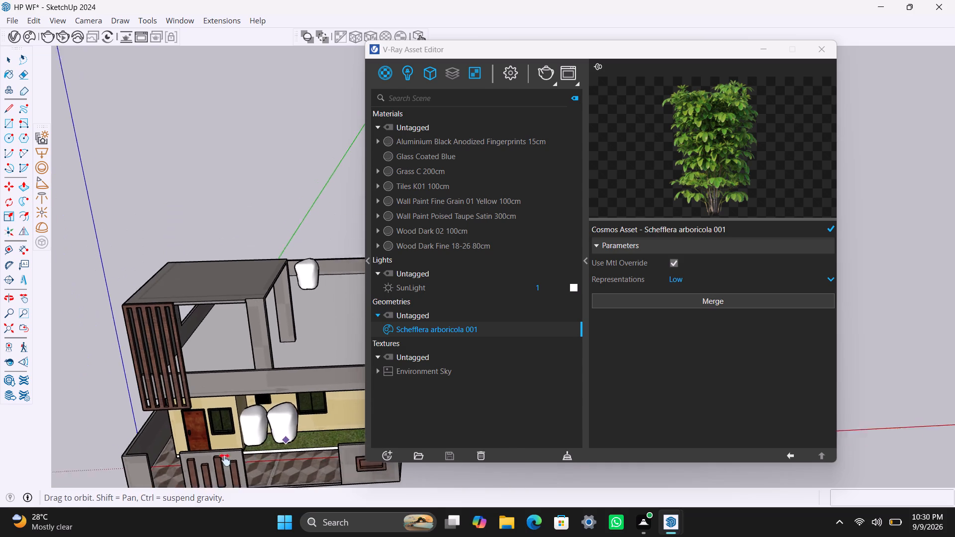
pyautogui.keyDown('shift'); pyautogui.moveTo(225, 460); pyautogui.dragTo(219, 461, button='middle'); pyautogui.keyUp('shift')
pyautogui.scroll(4, 280, 457)
pyautogui.moveTo(302, 455); pyautogui.dragTo(355, 449, button='middle')
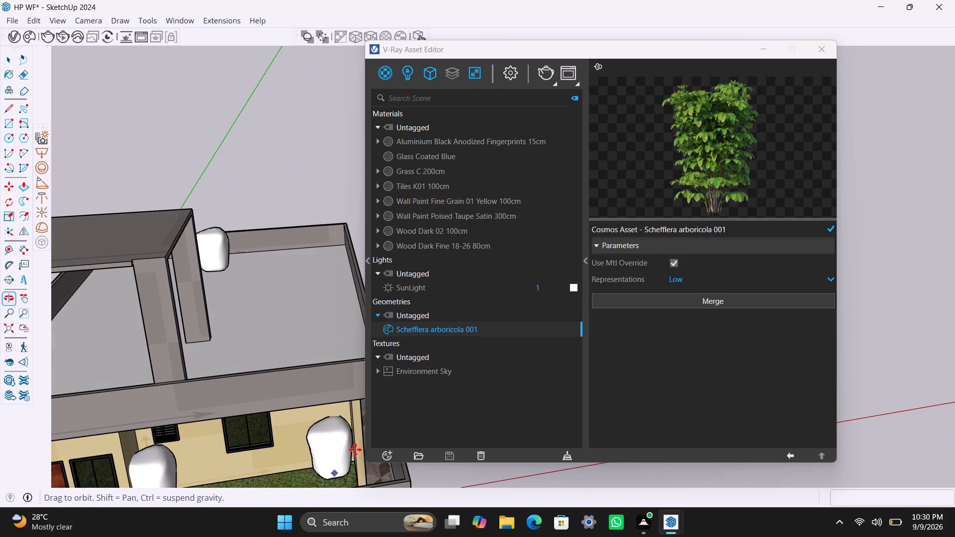
pyautogui.click(340, 477)
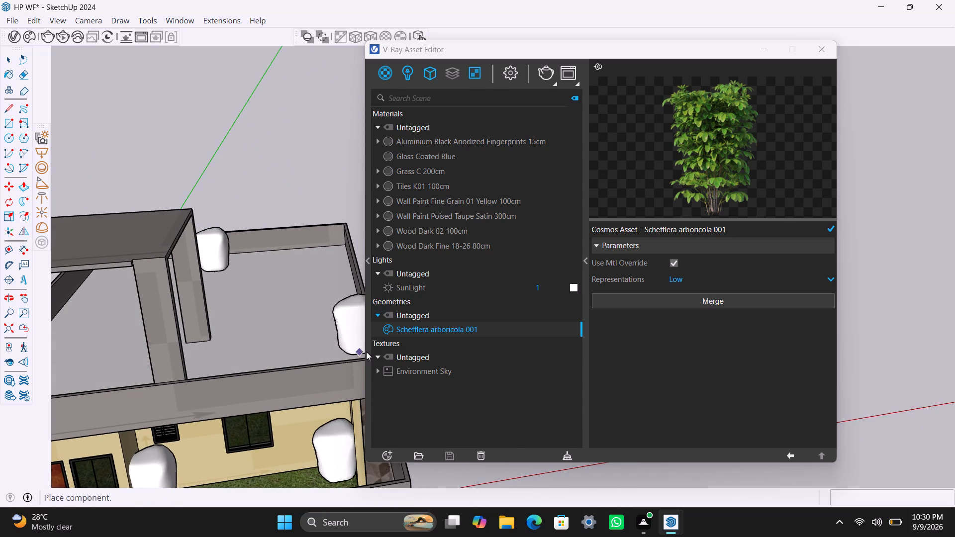
pyautogui.press('Escape')
# Delete the stray Schefflera plant standing on the roof.
pyautogui.click(229, 238)
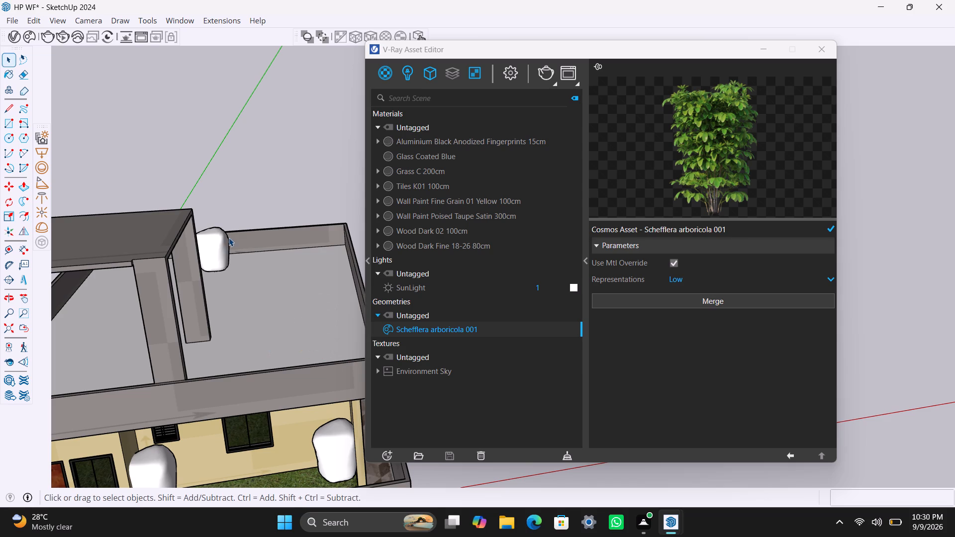
pyautogui.press('Delete')
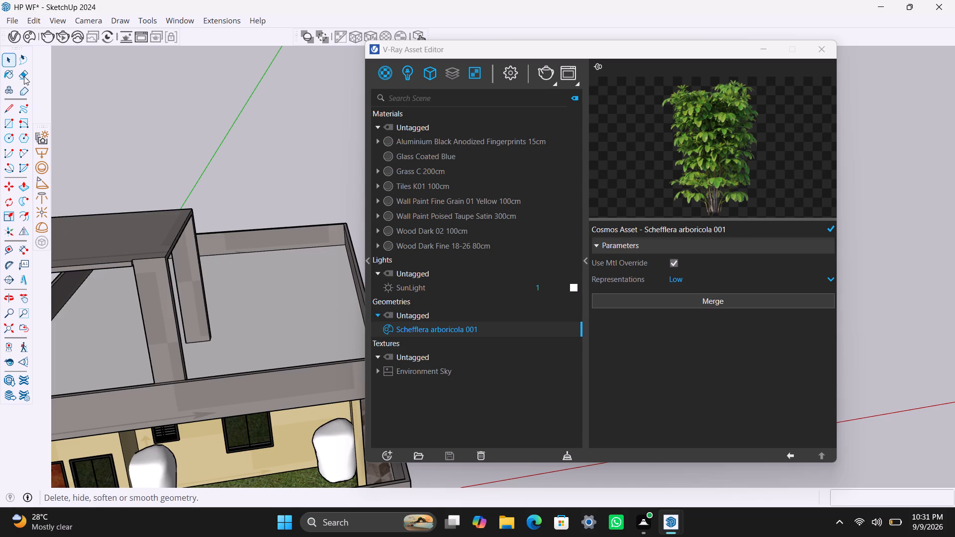
# Import Skimmia japonica Rubella 004 from Cosmos and place three in a row beside the Schefflera nearest the entrance.
pyautogui.click(31, 38)
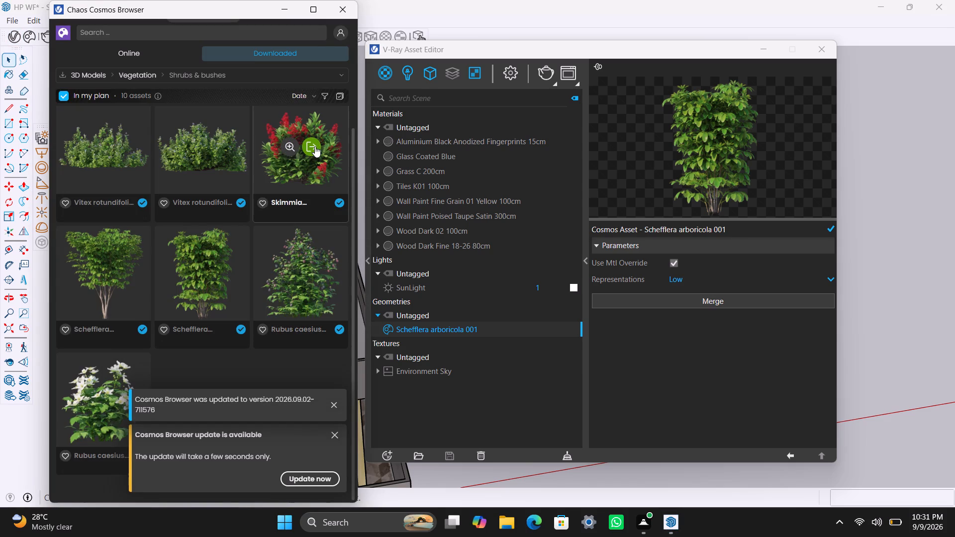
pyautogui.click(315, 145)
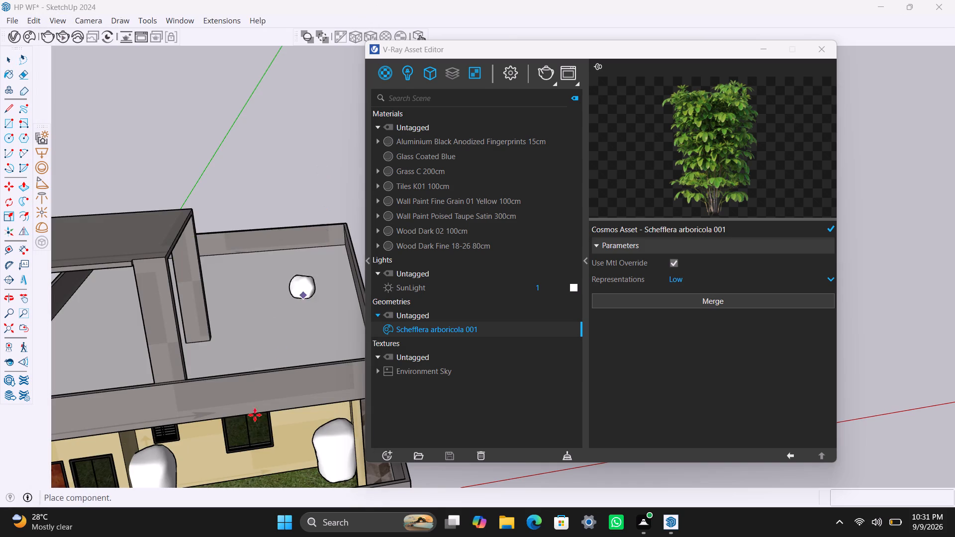
pyautogui.scroll(1, 238, 468)
pyautogui.keyDown('shift'); pyautogui.moveTo(243, 465); pyautogui.dragTo(277, 389, button='middle'); pyautogui.keyUp('shift')
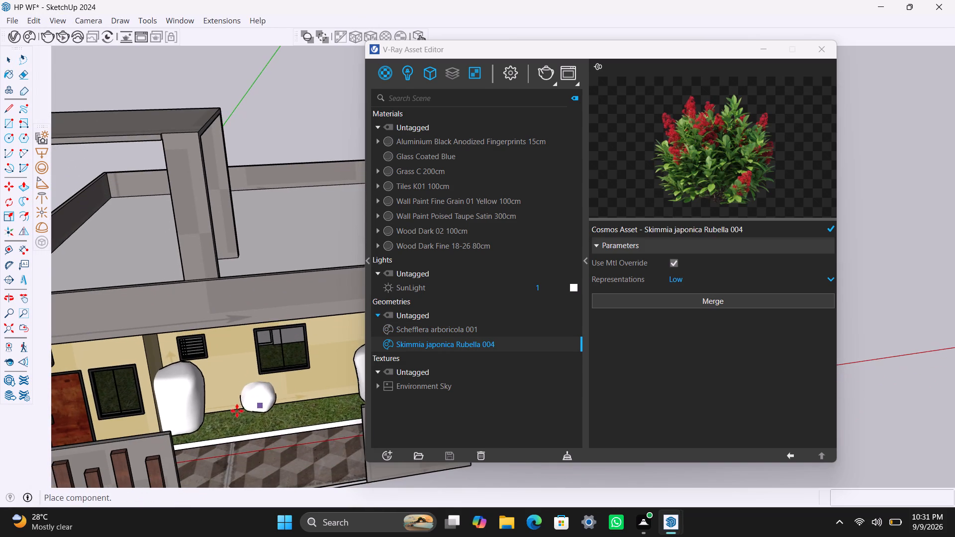
pyautogui.scroll(5, 209, 419)
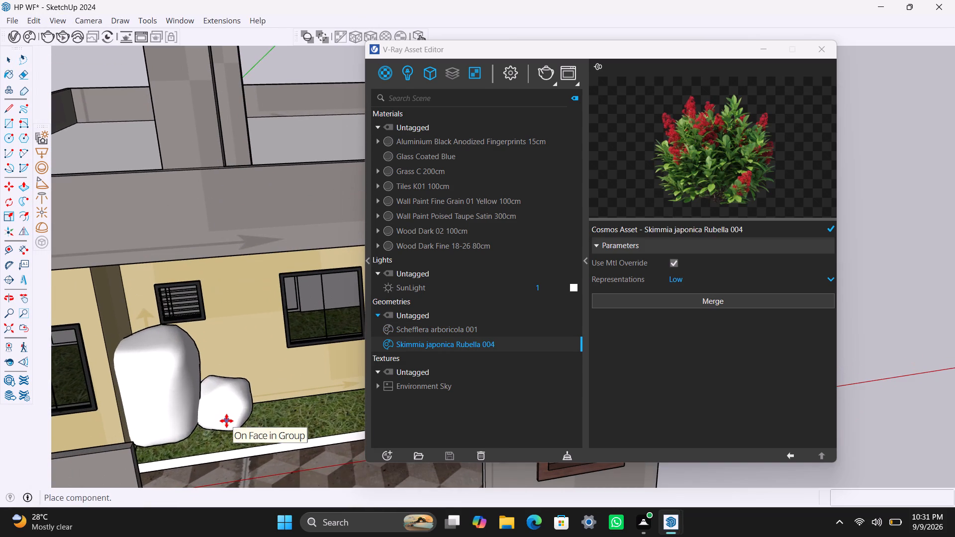
pyautogui.click(228, 421)
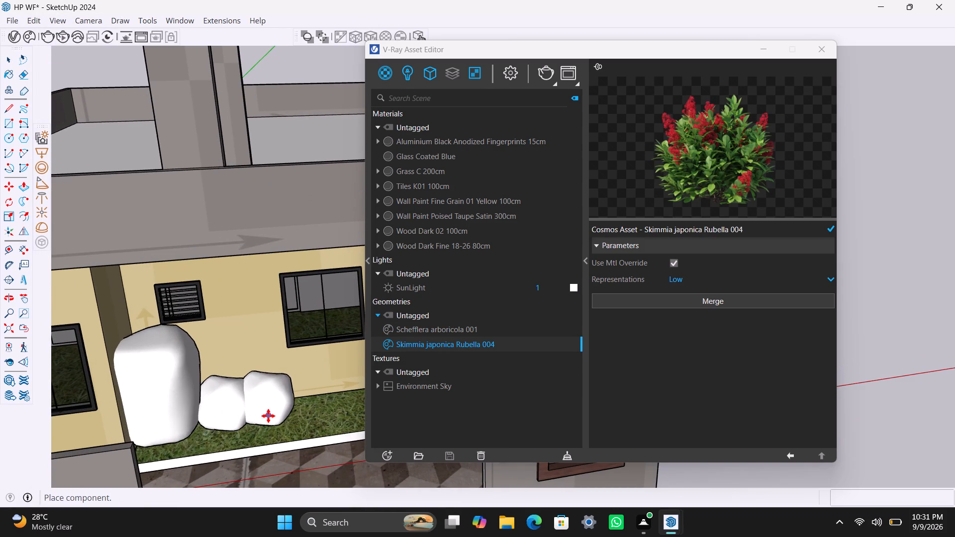
pyautogui.click(273, 416)
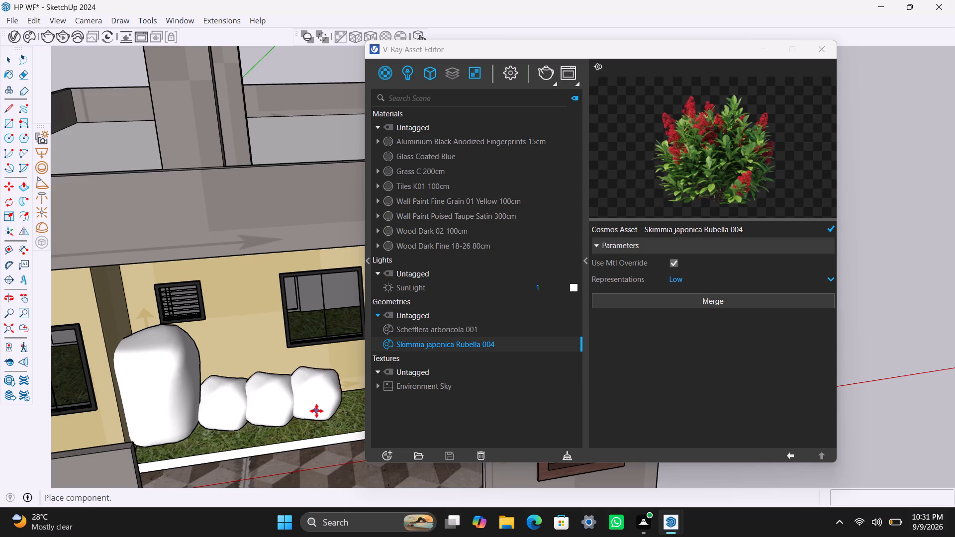
pyautogui.click(317, 411)
# Continue the row with three more Skimmia japonica Rubella 004 shrubs up to the far Schefflera, and finish placing.
pyautogui.scroll(-2, 332, 407)
pyautogui.keyDown('shift'); pyautogui.moveTo(329, 407); pyautogui.dragTo(275, 423, button='middle'); pyautogui.keyUp('shift')
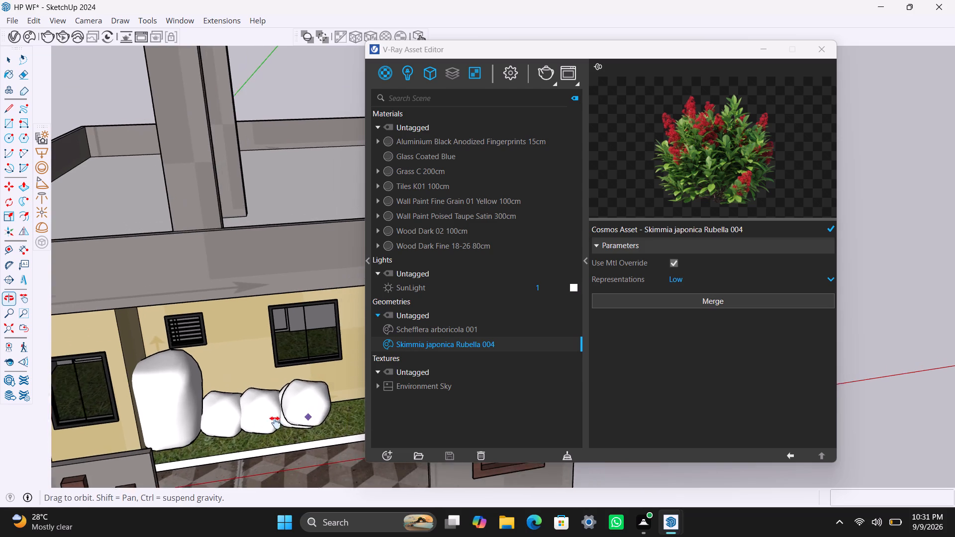
pyautogui.keyDown('shift'); pyautogui.moveTo(275, 423); pyautogui.dragTo(269, 423, button='middle'); pyautogui.keyUp('shift')
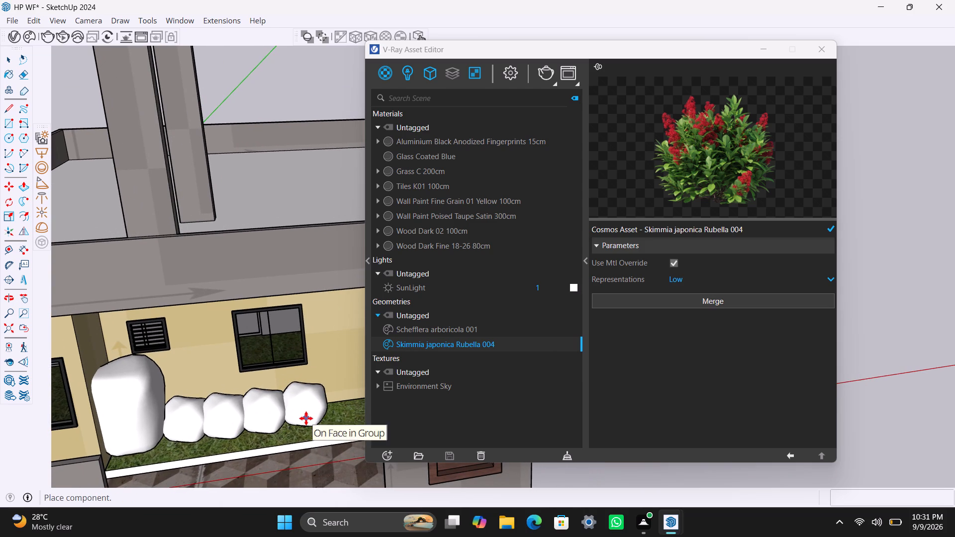
pyautogui.click(306, 418)
pyautogui.scroll(-2, 328, 412)
pyautogui.keyDown('shift'); pyautogui.moveTo(328, 412); pyautogui.dragTo(273, 426, button='middle'); pyautogui.keyUp('shift')
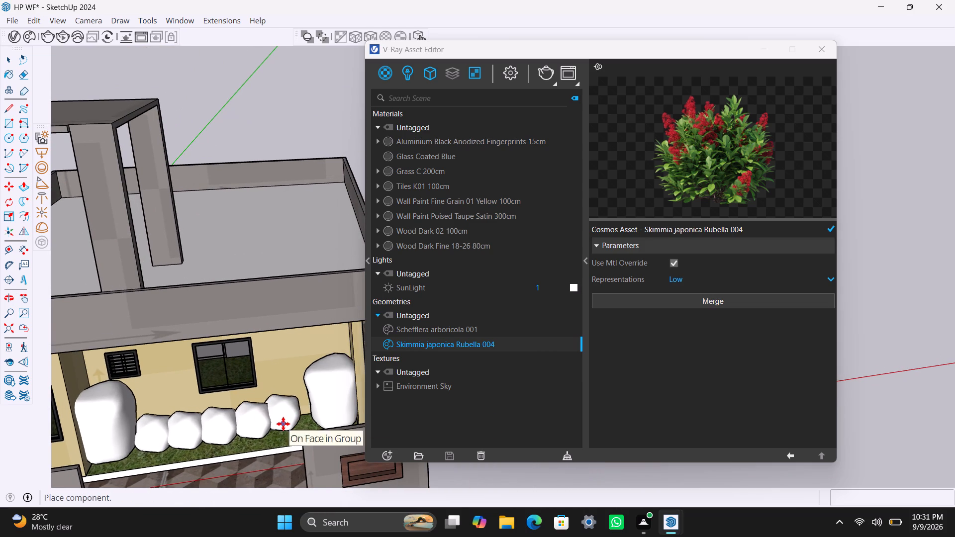
pyautogui.click(284, 425)
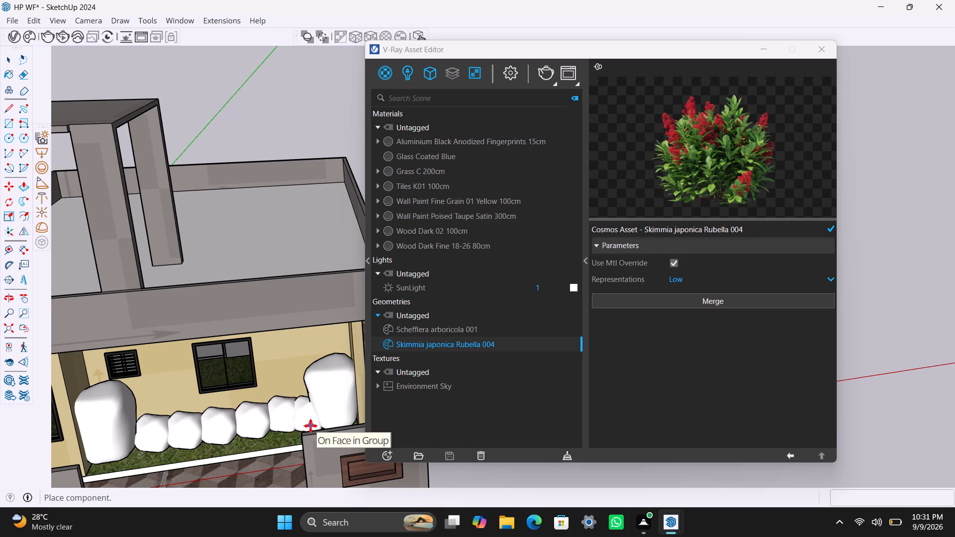
pyautogui.click(310, 426)
pyautogui.press('space')
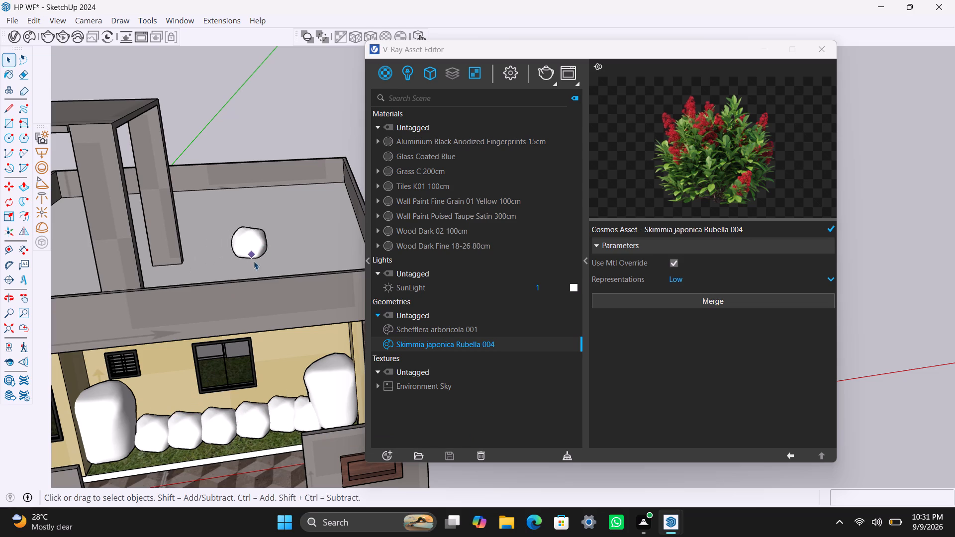
# Examine the planted grass strip and the front of the house from several angles.
pyautogui.scroll(-4, 227, 303)
pyautogui.scroll(-3, 232, 344)
pyautogui.scroll(3, 229, 376)
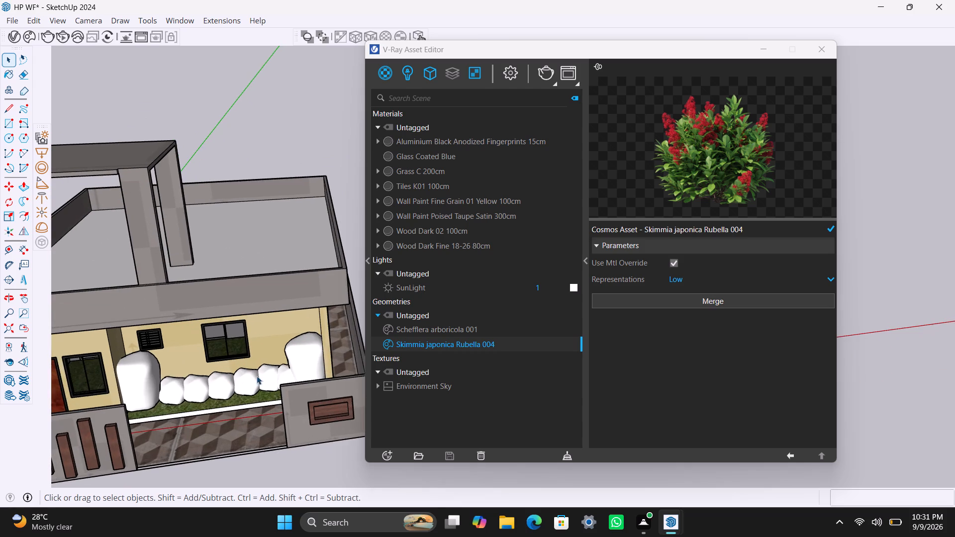
pyautogui.scroll(2, 280, 373)
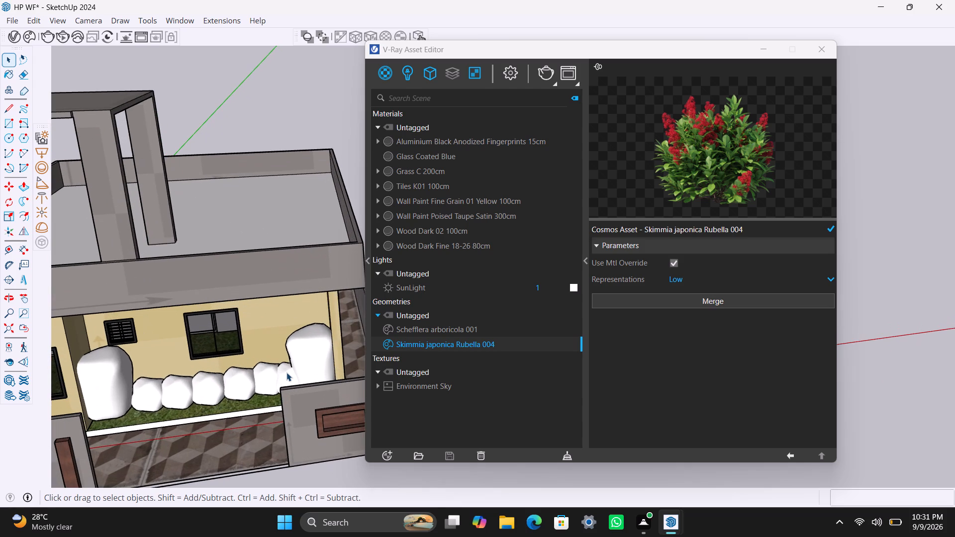
pyautogui.scroll(-1, 286, 372)
pyautogui.keyDown('shift'); pyautogui.moveTo(293, 367); pyautogui.dragTo(338, 334, button='middle'); pyautogui.keyUp('shift')
pyautogui.scroll(-4, 322, 327)
pyautogui.moveTo(289, 338); pyautogui.dragTo(227, 357, button='middle')
pyautogui.scroll(-4, 236, 307)
pyautogui.keyDown('shift'); pyautogui.moveTo(253, 309); pyautogui.dragTo(313, 319, button='middle'); pyautogui.keyUp('shift')
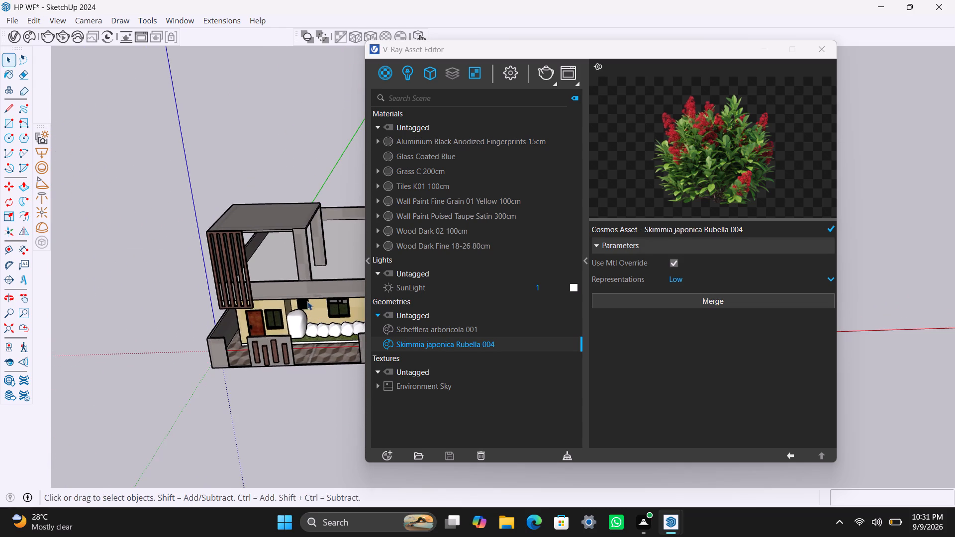
pyautogui.scroll(2, 307, 300)
pyautogui.keyDown('shift'); pyautogui.moveTo(315, 283); pyautogui.dragTo(328, 336, button='middle'); pyautogui.keyUp('shift')
pyautogui.scroll(3, 317, 317)
pyautogui.moveTo(309, 315); pyautogui.dragTo(288, 326, button='middle')
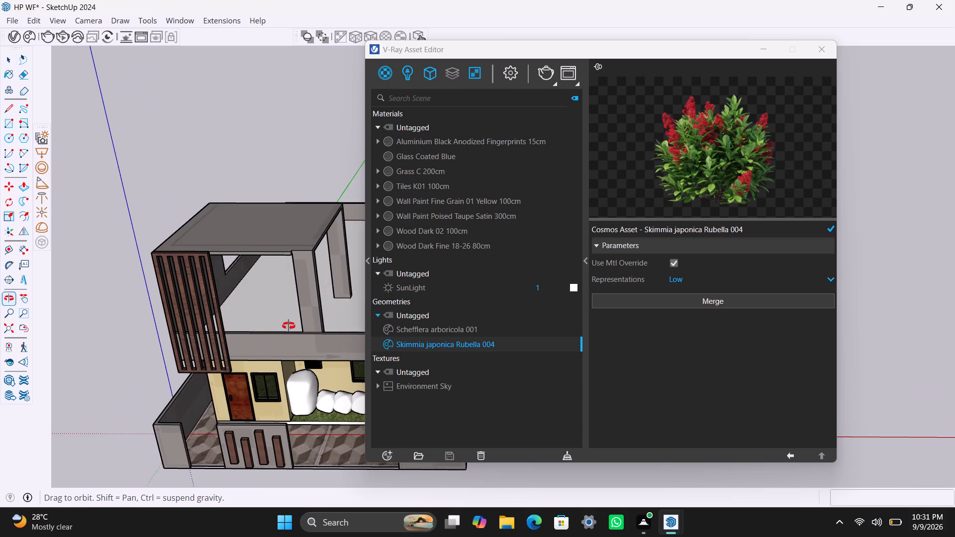
# Import English Ivy Buttercup Hanging Down 007 from the downloaded Vines & creepers vegetation in Chaos Cosmos.
pyautogui.moveTo(288, 326); pyautogui.dragTo(285, 326, button='middle')
pyautogui.moveTo(264, 329); pyautogui.dragTo(286, 326, button='middle')
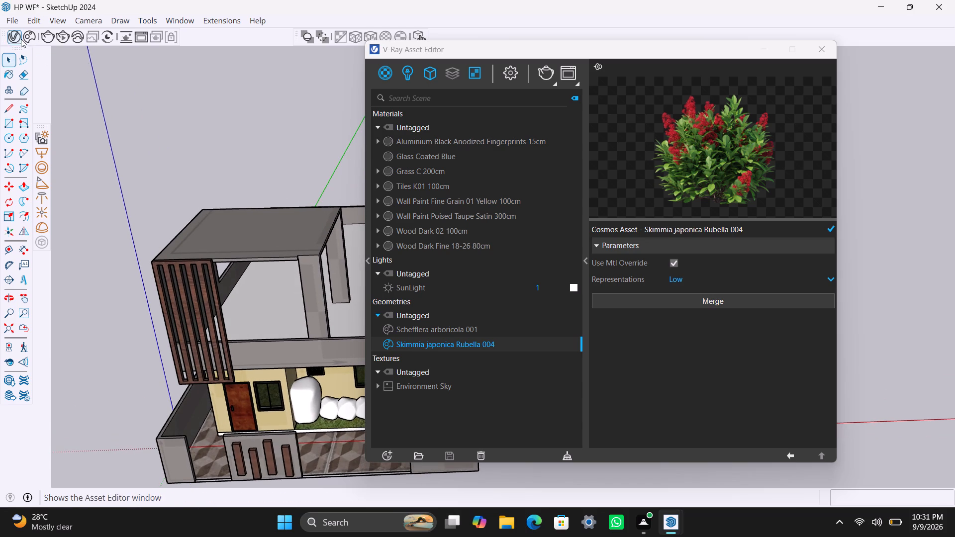
pyautogui.click(28, 37)
pyautogui.scroll(-4, 204, 307)
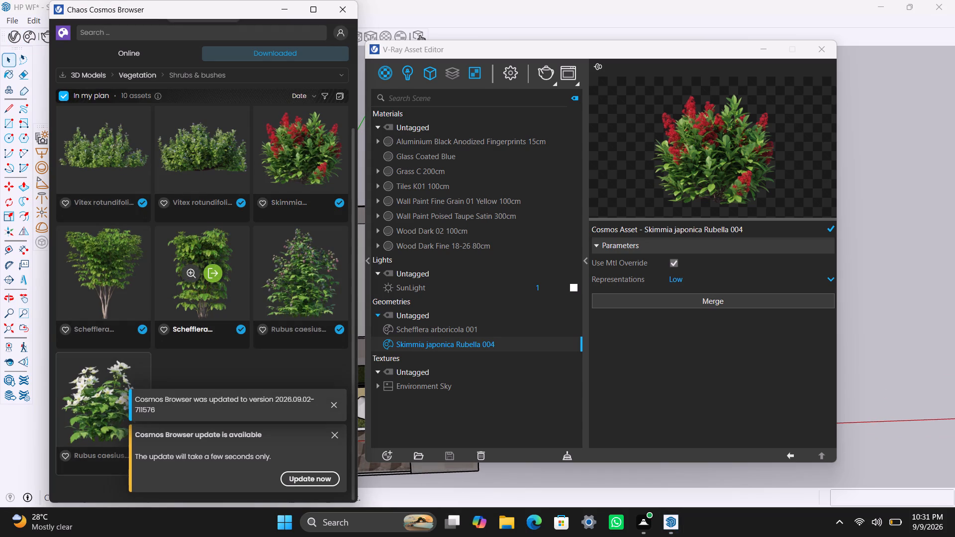
pyautogui.scroll(4, 120, 382)
pyautogui.scroll(2, 146, 284)
pyautogui.scroll(2, 177, 244)
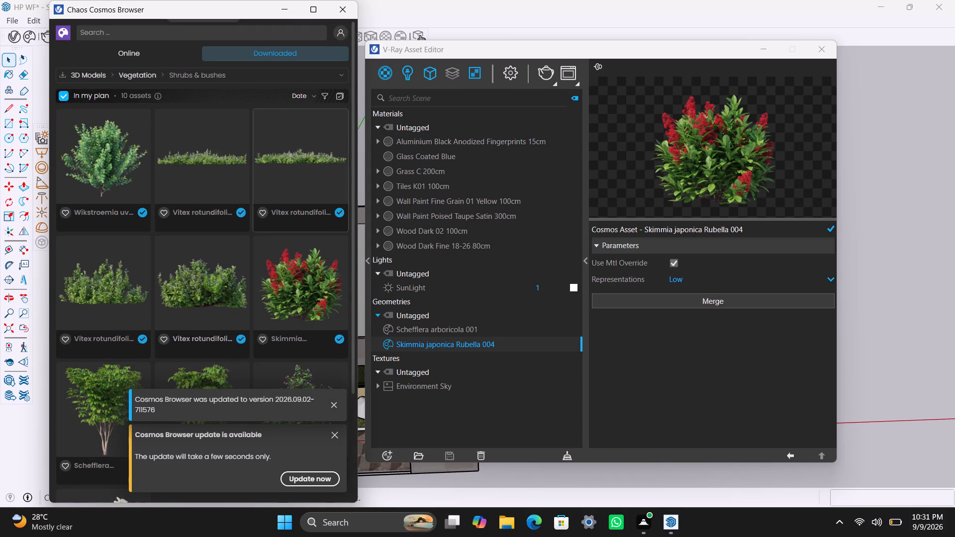
pyautogui.click(191, 74)
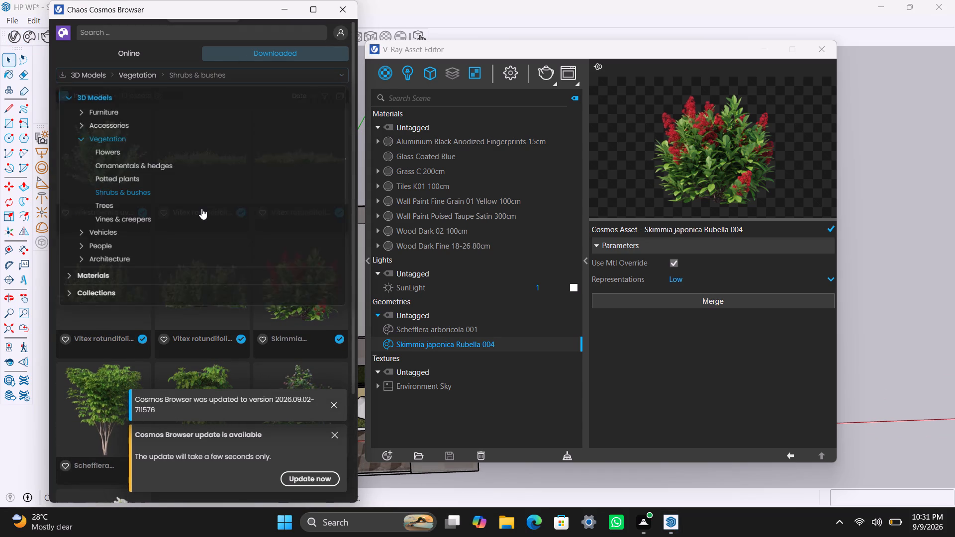
pyautogui.click(129, 219)
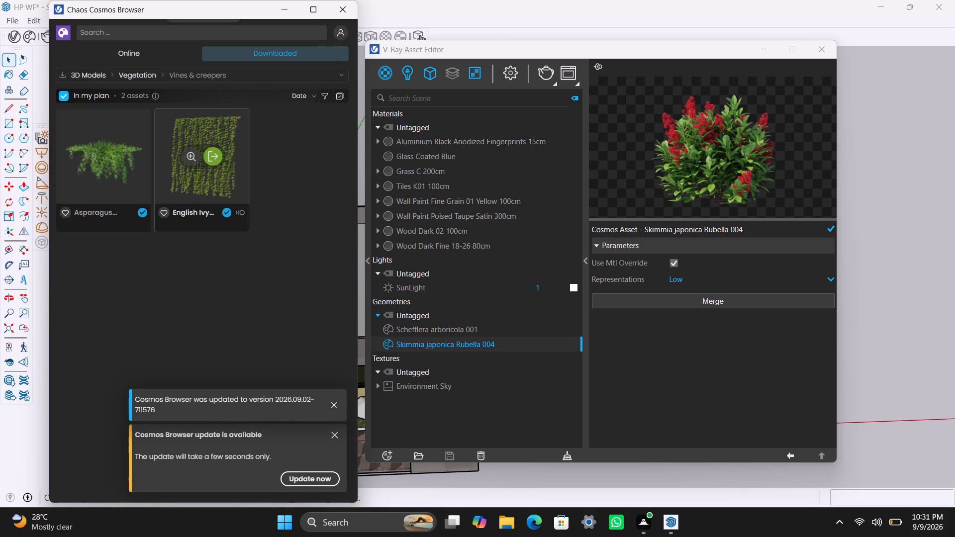
pyautogui.click(220, 164)
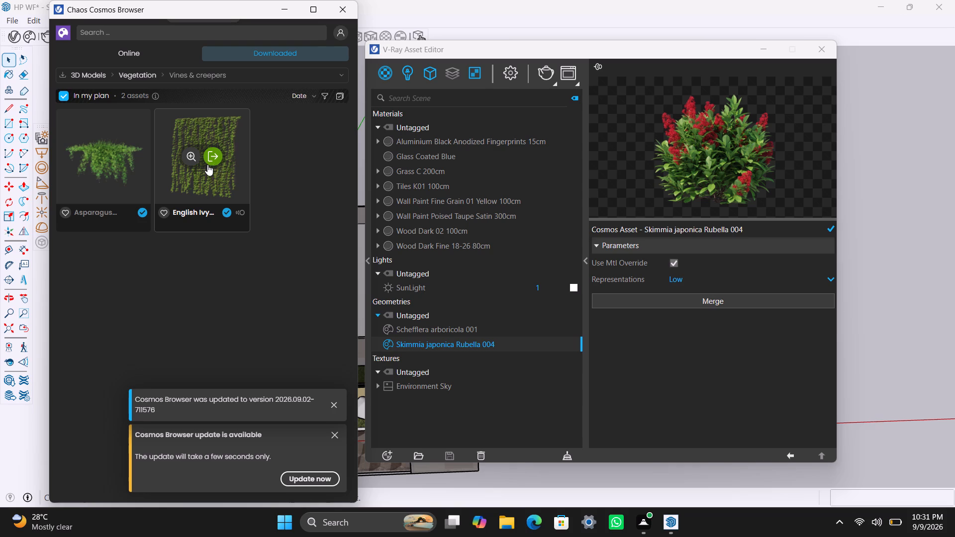
pyautogui.click(214, 160)
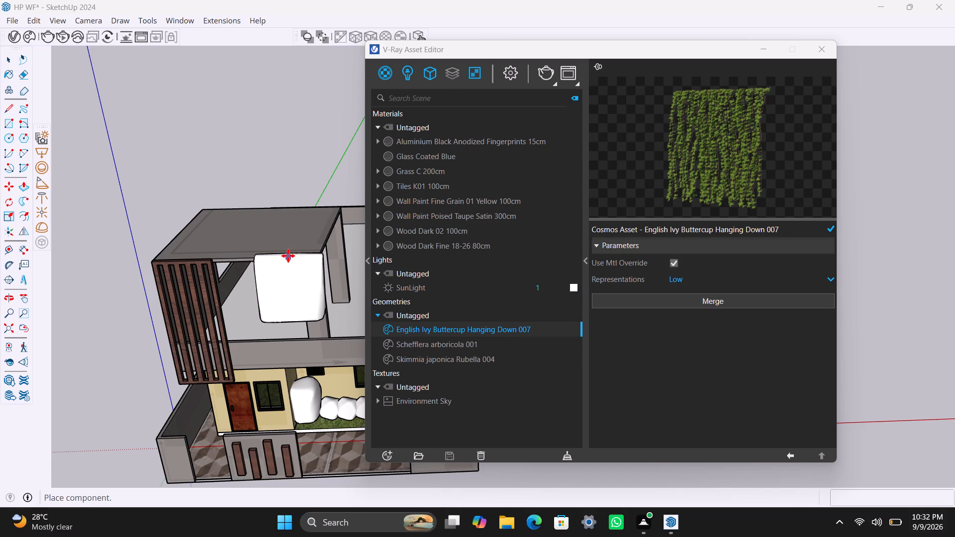
# Place two hanging English Ivy pieces side by side along the front edge of the upper roof frame, and finish placing.
pyautogui.click(288, 255)
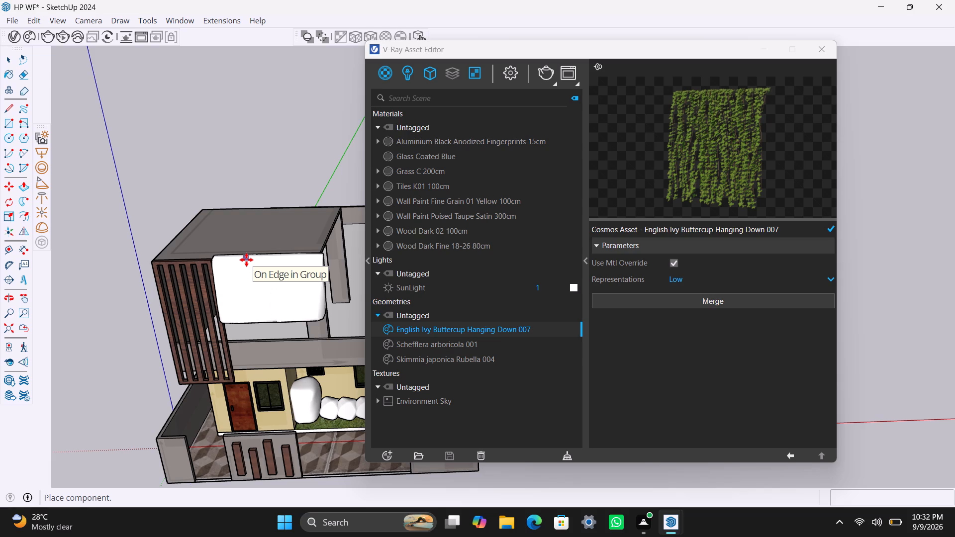
pyautogui.click(246, 260)
pyautogui.press('space')
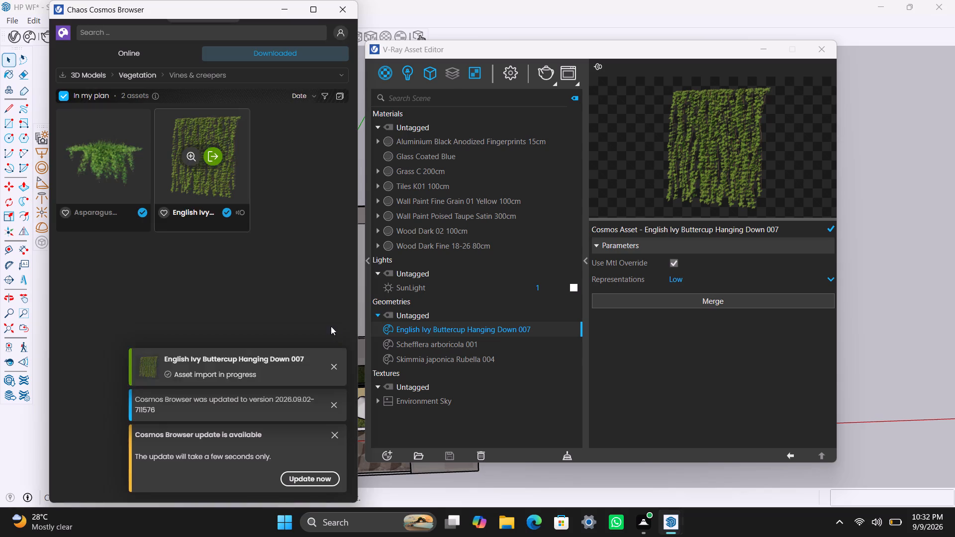
pyautogui.click(288, 5)
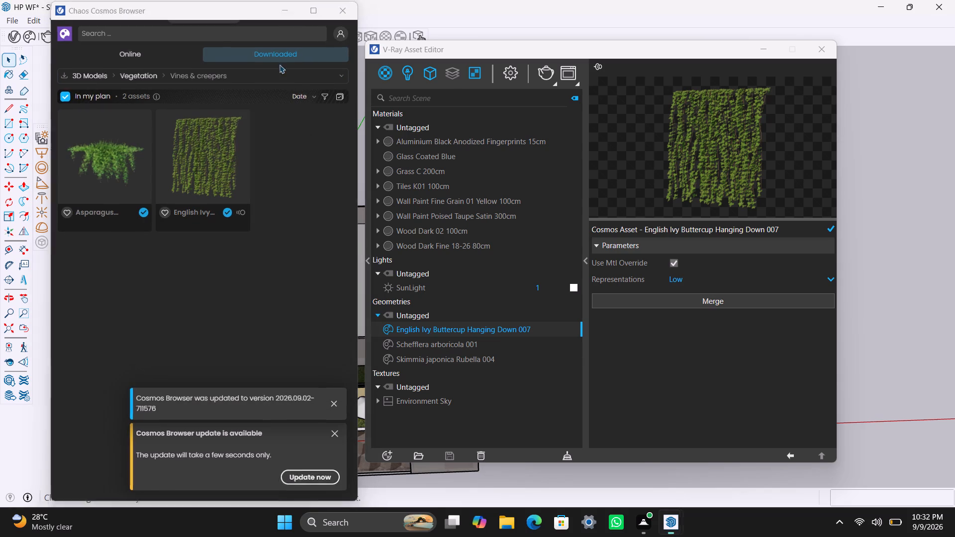
# Save the house model with the added plants.
pyautogui.scroll(-3, 281, 365)
pyautogui.moveTo(274, 333); pyautogui.dragTo(243, 284, button='middle')
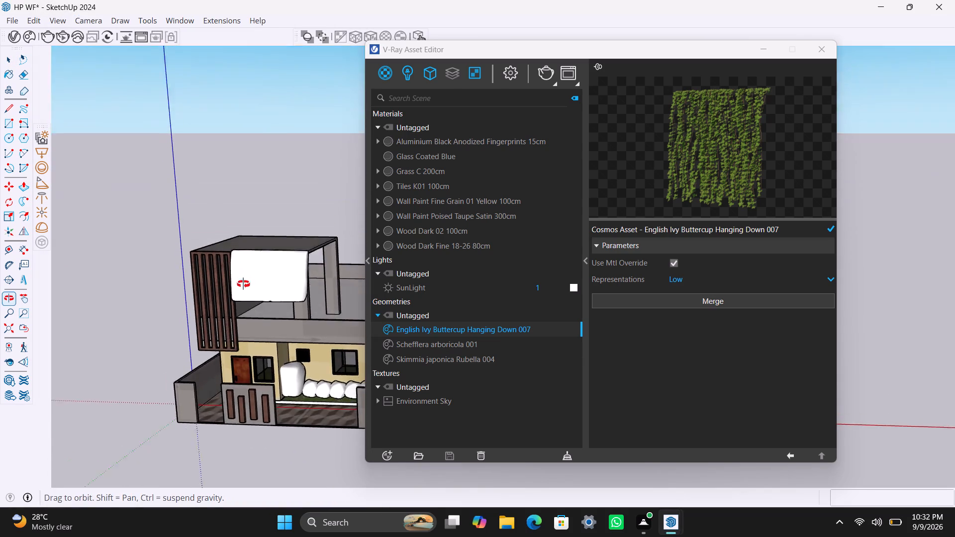
pyautogui.moveTo(243, 284); pyautogui.dragTo(243, 285, button='middle')
pyautogui.scroll(-10, 249, 300)
pyautogui.moveTo(284, 332); pyautogui.dragTo(259, 339, button='middle')
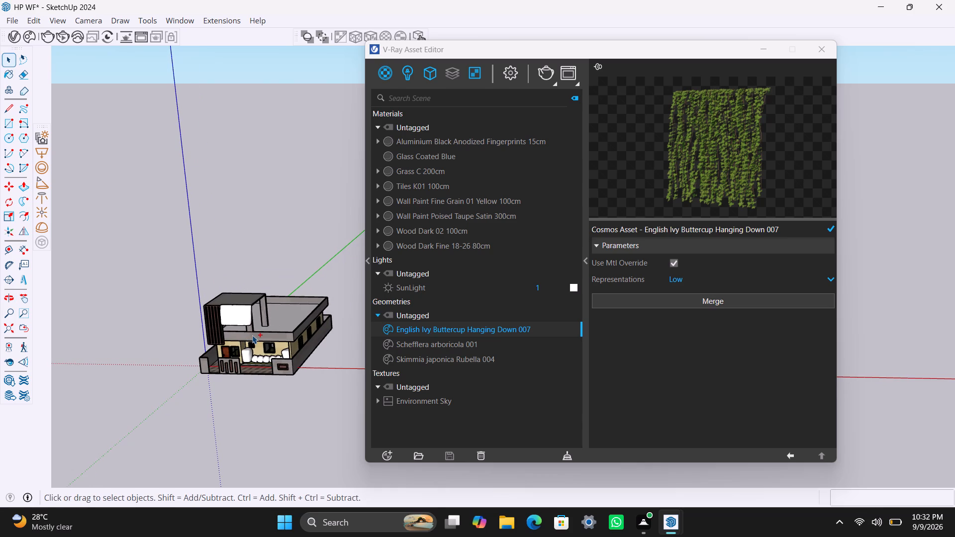
pyautogui.hotkey('ctrl', 's')
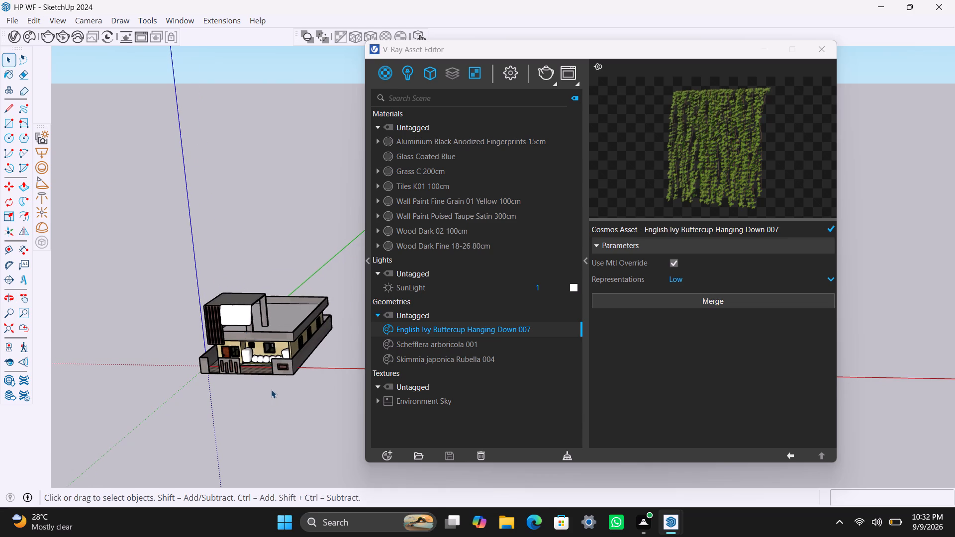
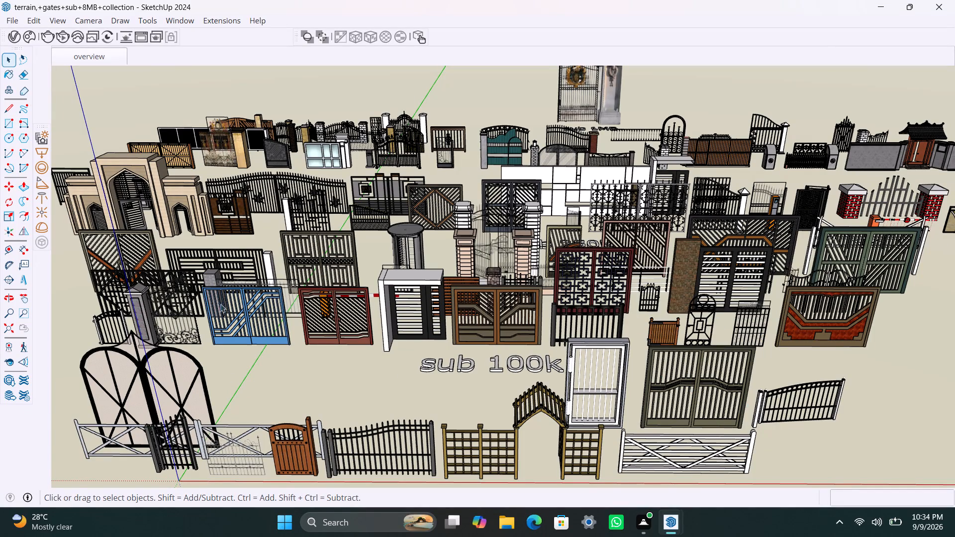
# Find the black ornamental double gate with the arched spiked top in the sub 500k row of the gates collection and copy it.
pyautogui.scroll(-4, 495, 276)
pyautogui.scroll(3, 463, 313)
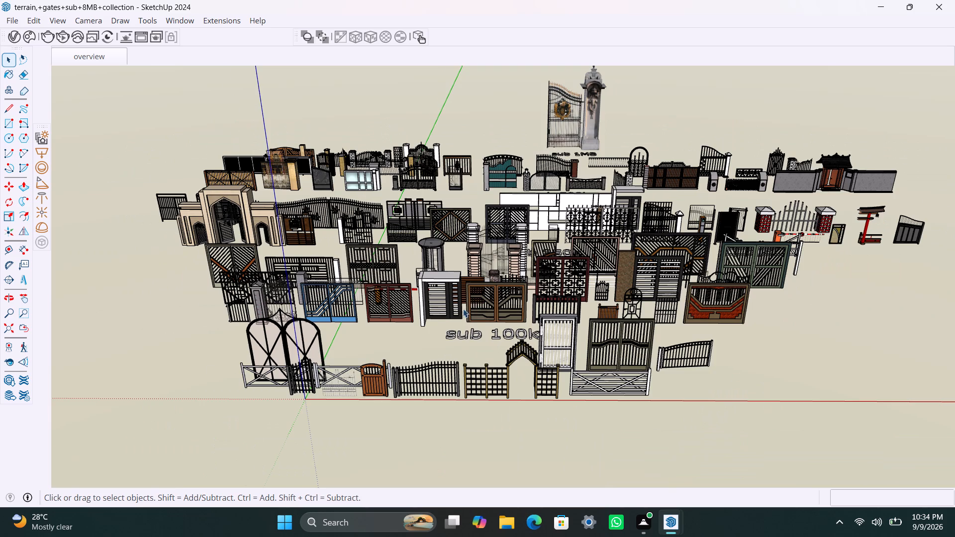
pyautogui.moveTo(308, 238); pyautogui.dragTo(292, 308, button='middle')
pyautogui.scroll(3, 245, 219)
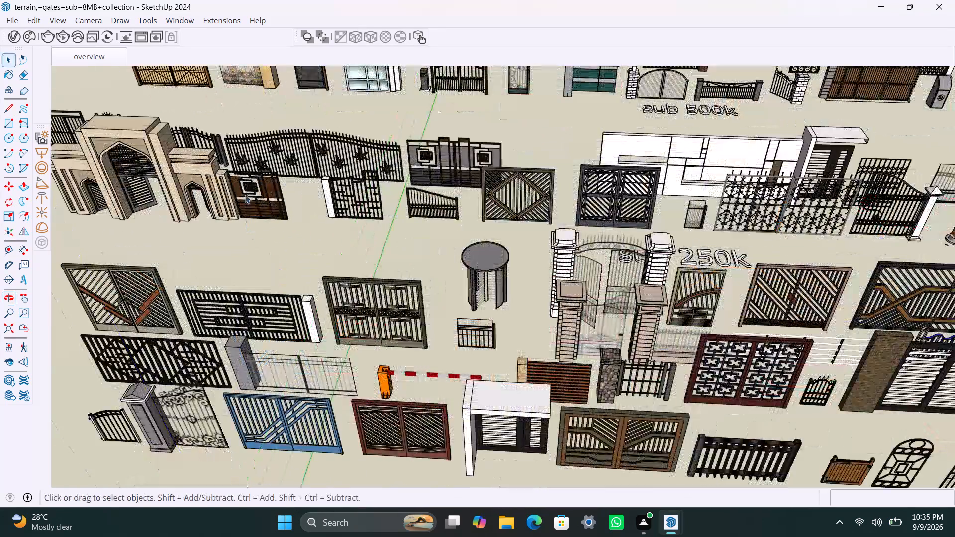
pyautogui.scroll(2, 245, 195)
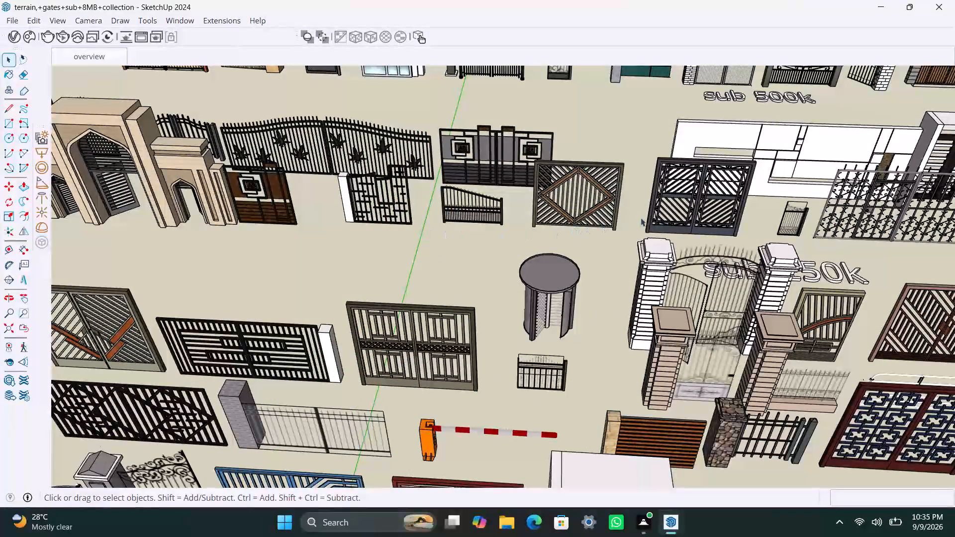
pyautogui.scroll(-3, 641, 218)
pyautogui.scroll(-1, 828, 218)
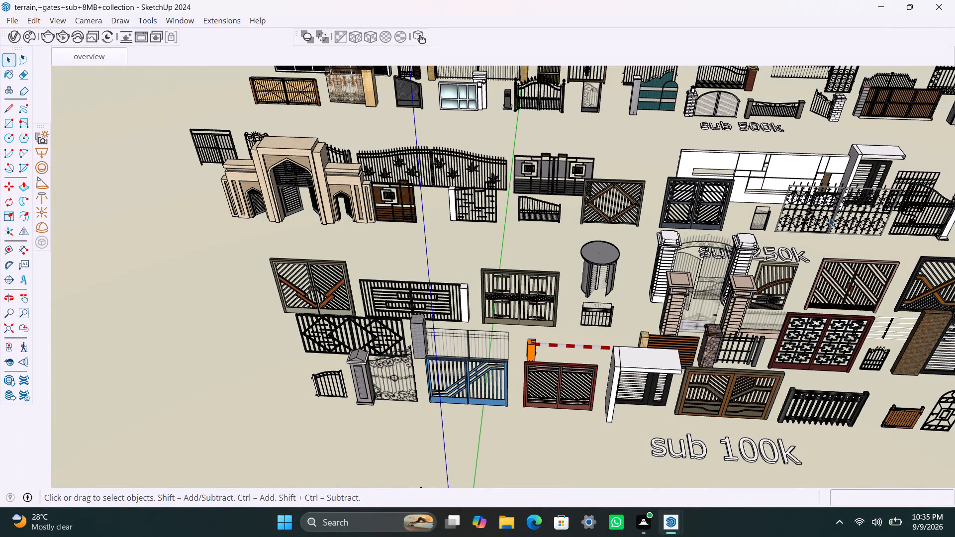
pyautogui.scroll(-1, 686, 113)
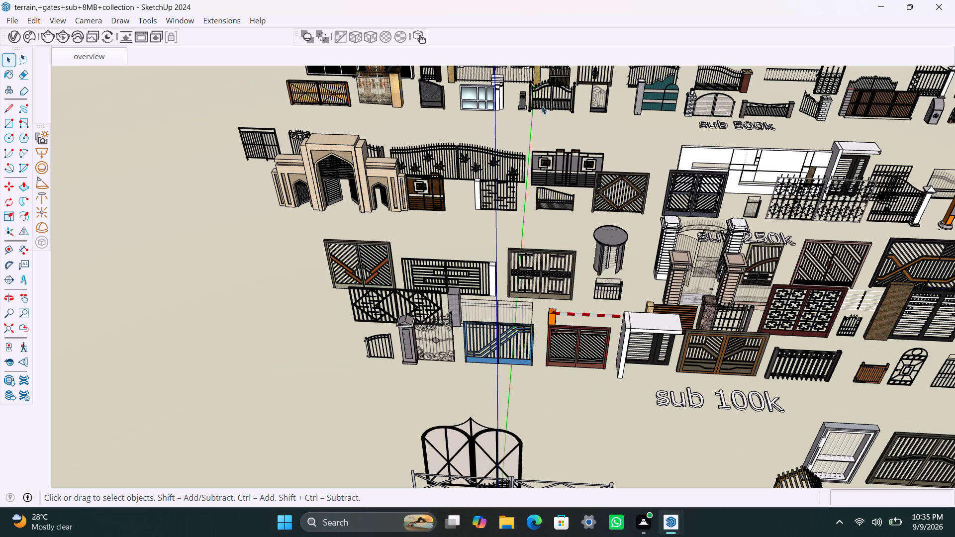
pyautogui.click(545, 85)
pyautogui.scroll(6, 545, 94)
pyautogui.click(546, 94)
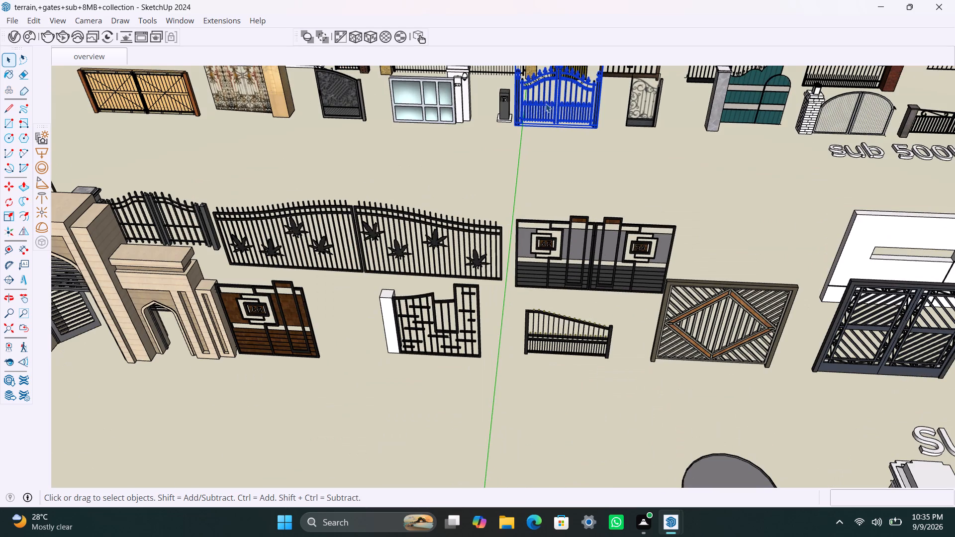
pyautogui.hotkey('ctrl', 'c')
# Switch to the HP WF house model, clear the open V-Ray windows, and paste the double gate into the wide front wall opening.
pyautogui.click(668, 517)
pyautogui.click(616, 470)
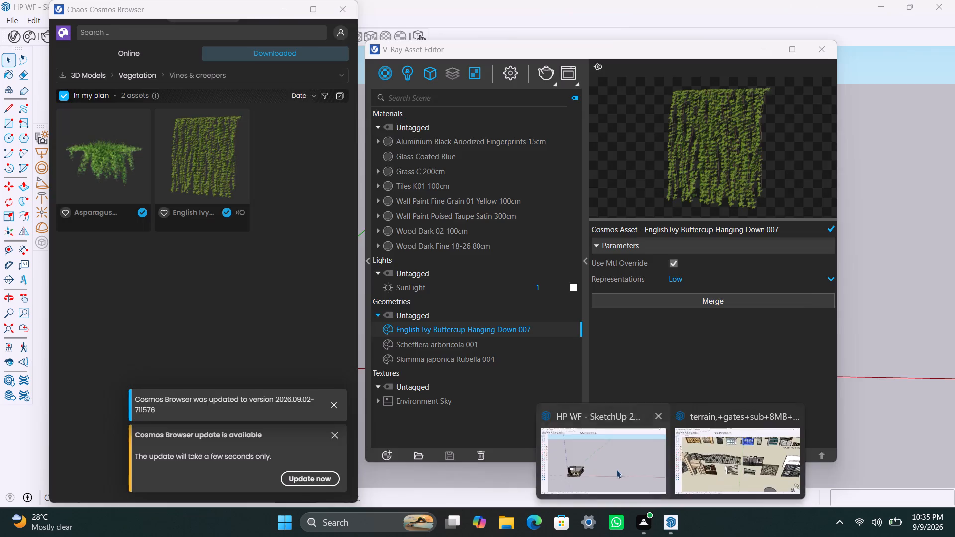
pyautogui.click(370, 3)
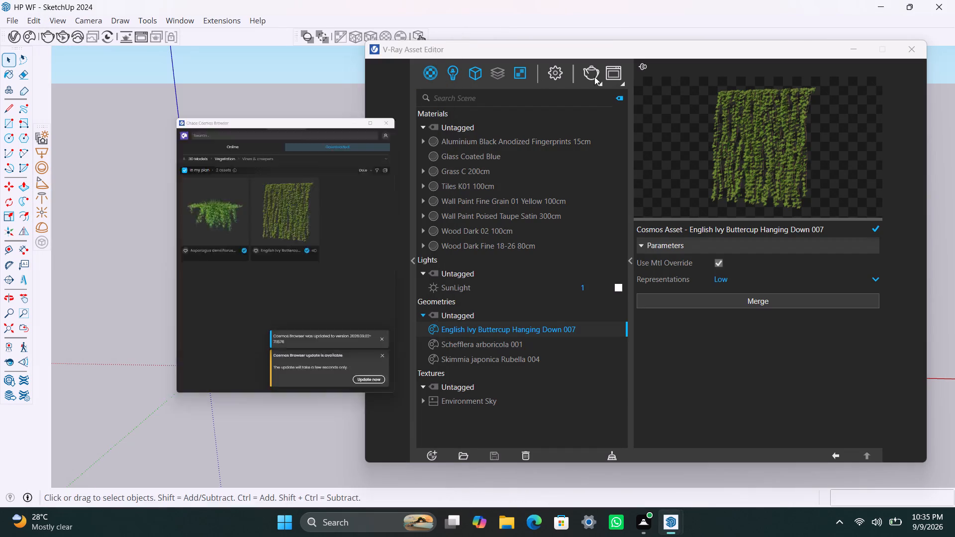
pyautogui.click(845, 49)
pyautogui.scroll(6, 236, 357)
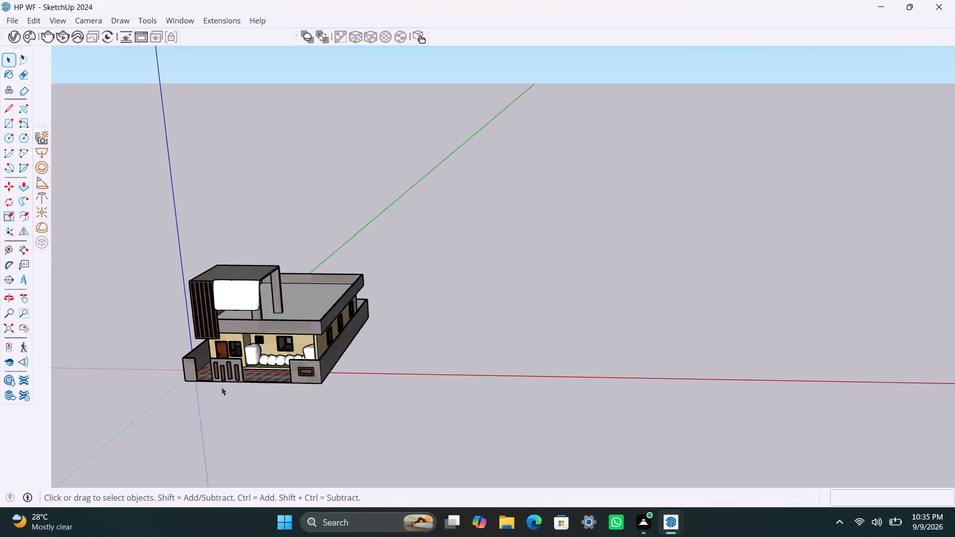
pyautogui.scroll(6, 221, 387)
pyautogui.moveTo(315, 397); pyautogui.dragTo(348, 404, button='middle')
pyautogui.hotkey('ctrl', 'v')
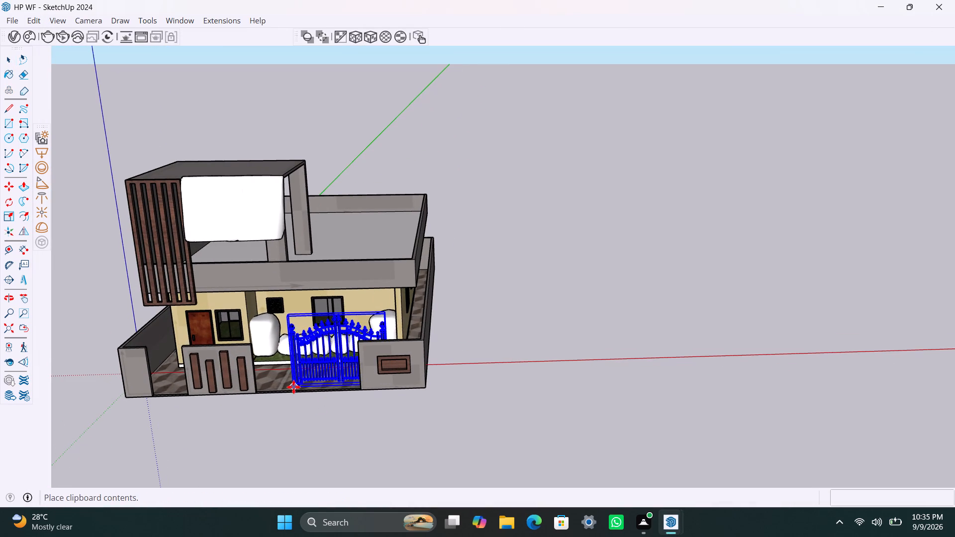
pyautogui.click(254, 396)
# Scale the double gate's width by about 1.09 so it spans the opening to the wall with the wooden panel.
pyautogui.press('s')
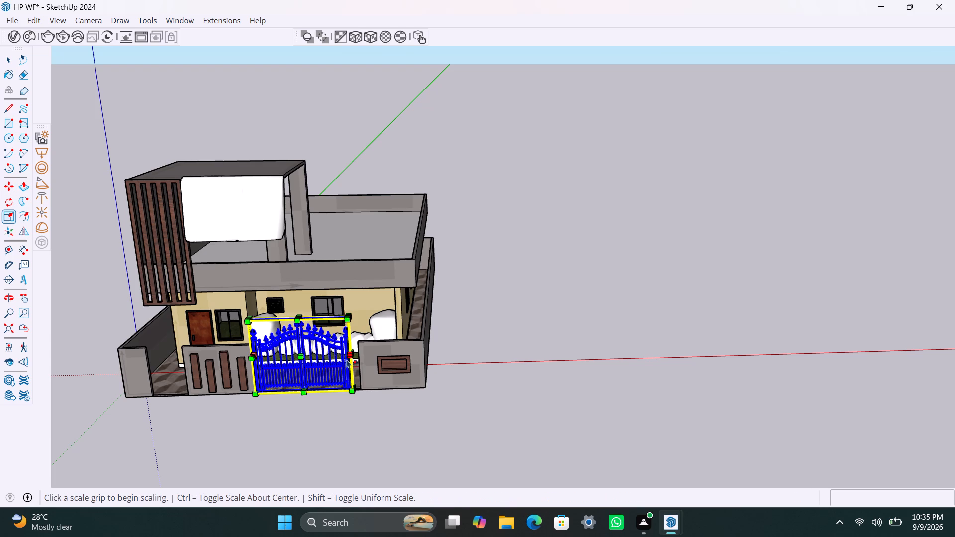
pyautogui.scroll(9, 352, 351)
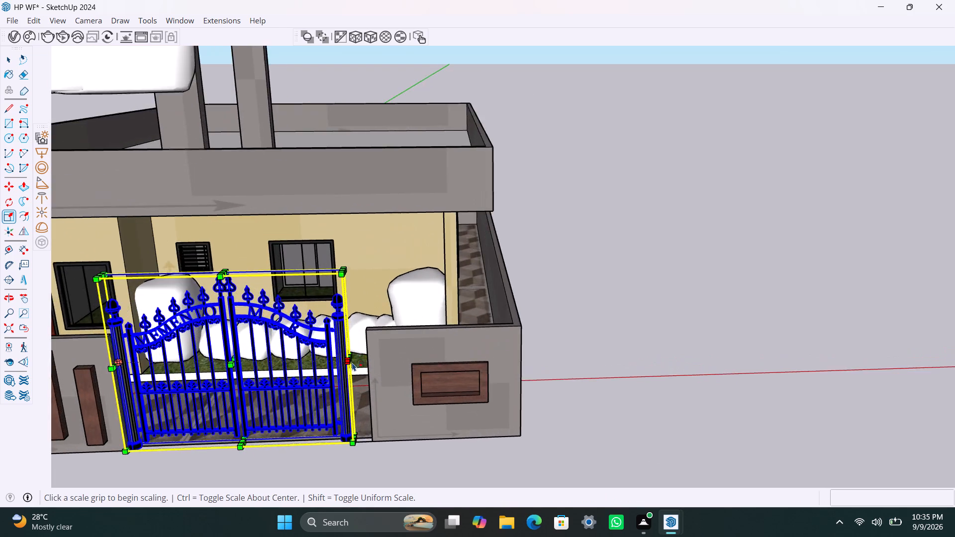
pyautogui.scroll(3, 355, 363)
pyautogui.moveTo(346, 354); pyautogui.dragTo(372, 357)
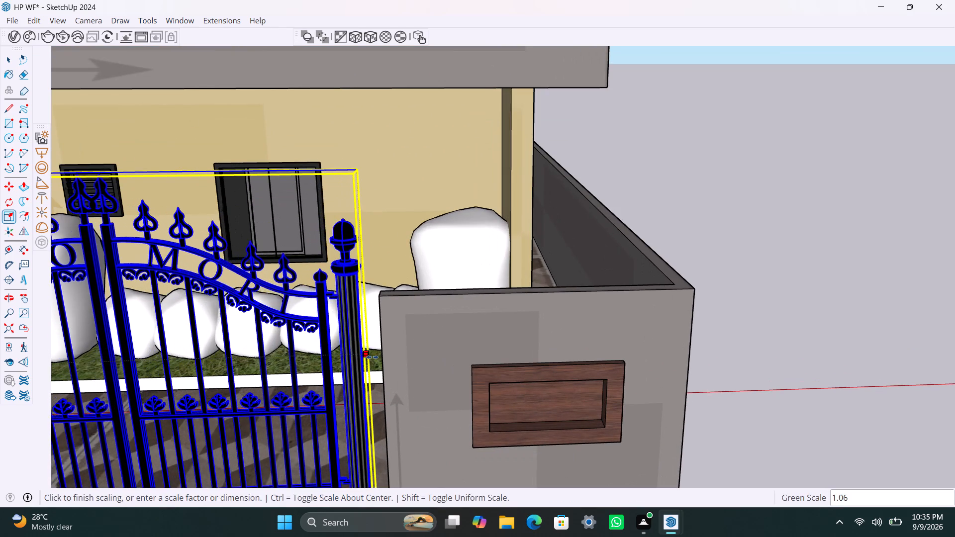
pyautogui.moveTo(372, 357); pyautogui.dragTo(380, 360)
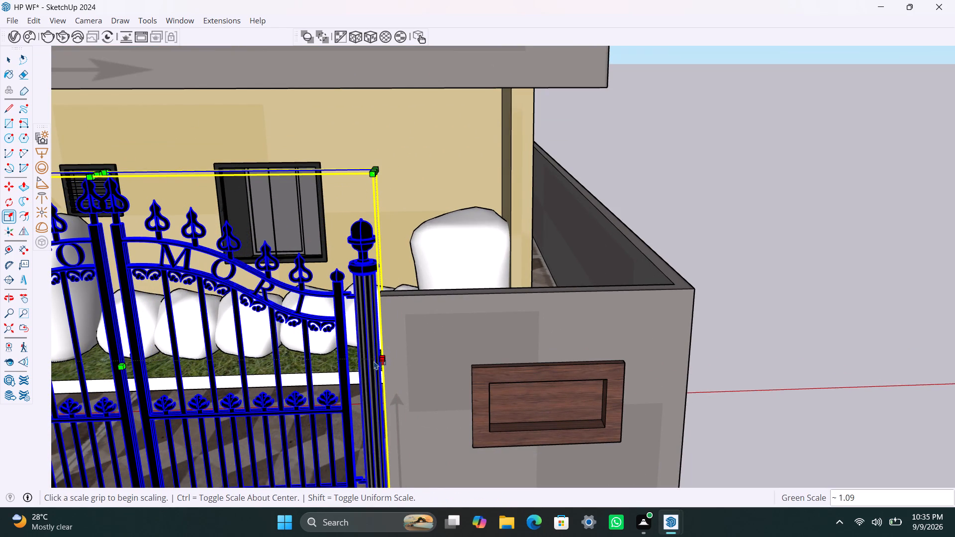
pyautogui.press('space')
pyautogui.scroll(-15, 265, 347)
pyautogui.click(537, 342)
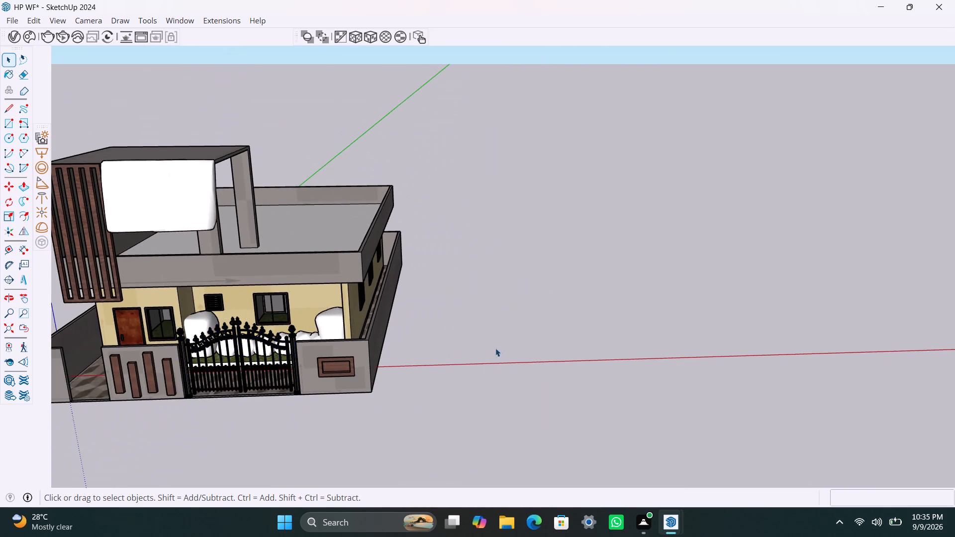
pyautogui.scroll(-4, 232, 343)
pyautogui.keyDown('shift'); pyautogui.moveTo(265, 390); pyautogui.dragTo(542, 407, button='middle'); pyautogui.keyUp('shift')
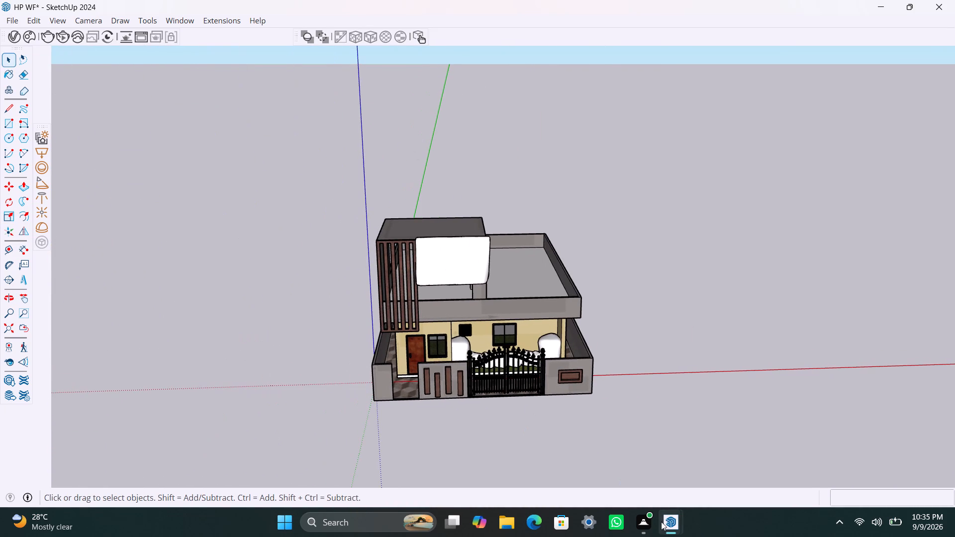
# Return to the gates collection and copy the small black single gate with scrollwork behind the sandstone arched gateway.
pyautogui.click(668, 520)
pyautogui.click(689, 481)
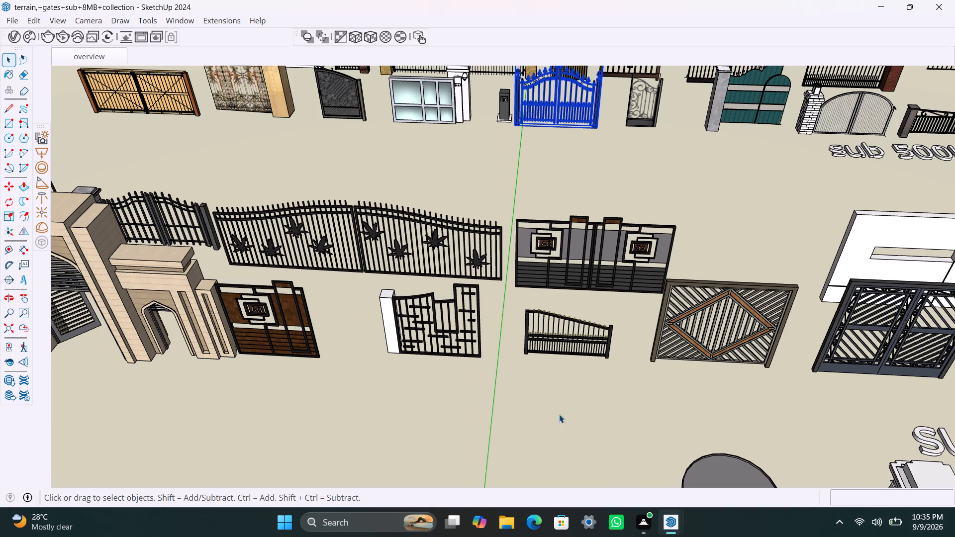
pyautogui.scroll(-3, 436, 335)
pyautogui.scroll(-3, 286, 329)
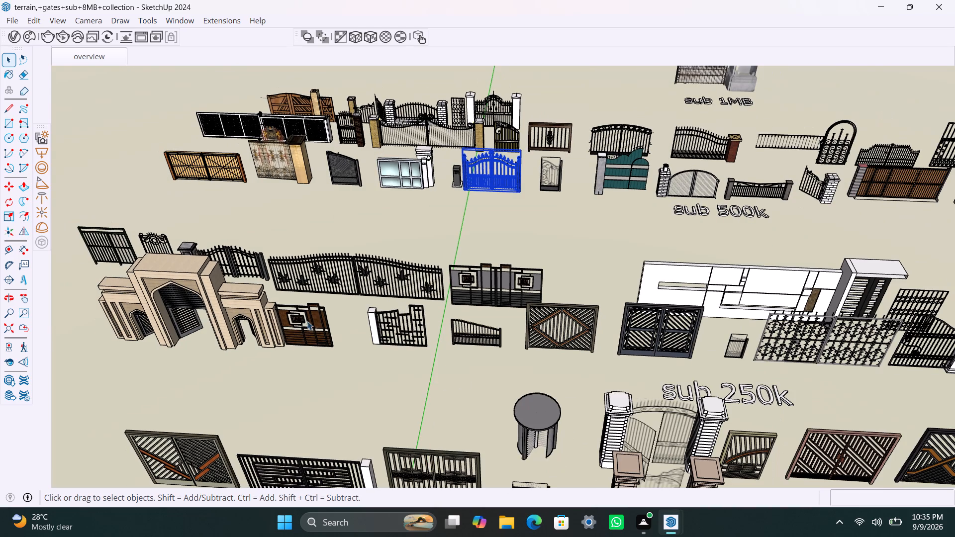
pyautogui.scroll(6, 149, 243)
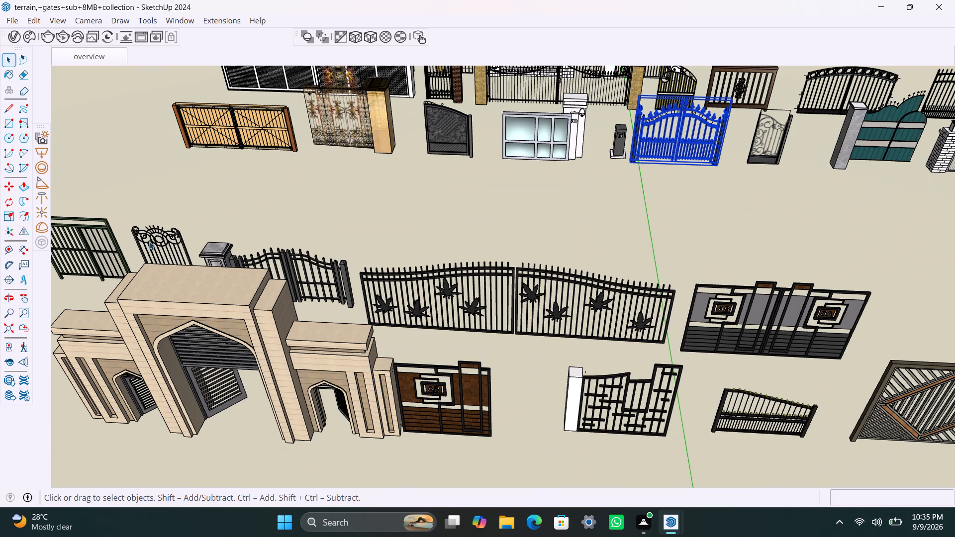
pyautogui.click(152, 241)
pyautogui.hotkey('ctrl', 'c')
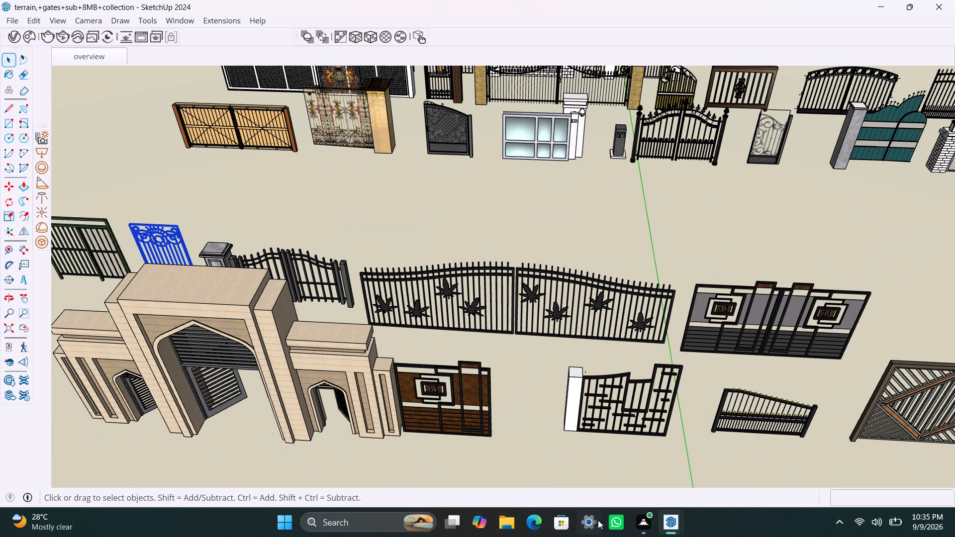
# Switch back to the HP WF house model and paste the small gate into the narrow front wall opening before the entrance door.
pyautogui.click(676, 513)
pyautogui.click(589, 470)
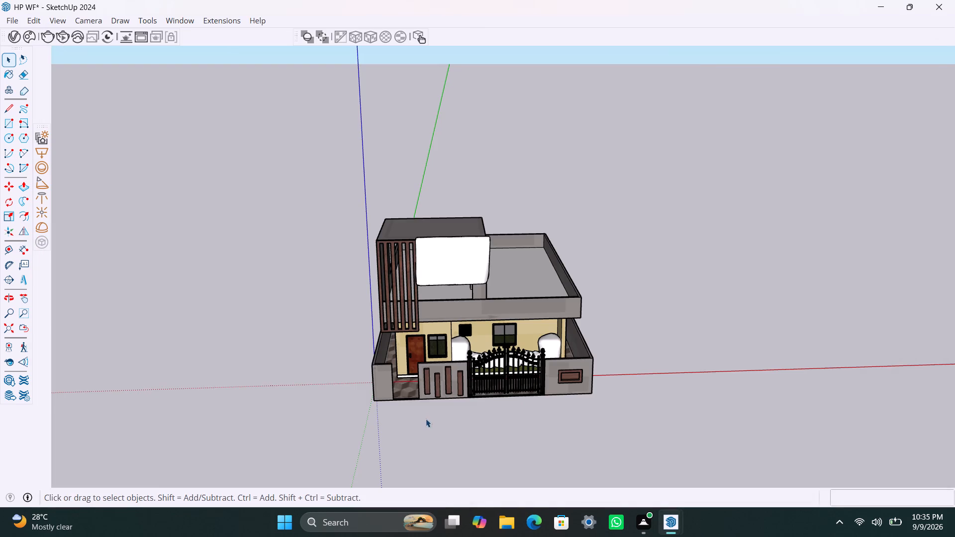
pyautogui.scroll(3, 415, 389)
pyautogui.hotkey('ctrl', 'v')
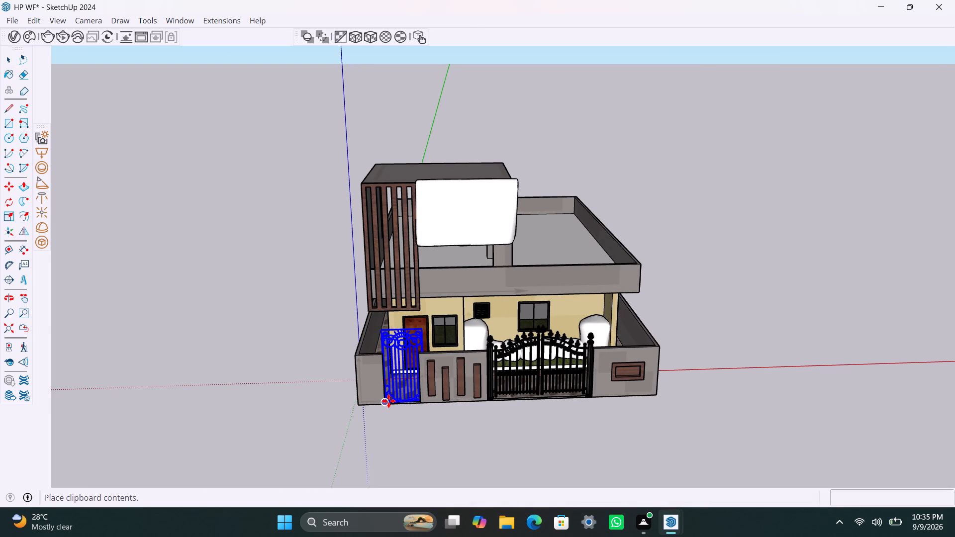
pyautogui.click(385, 405)
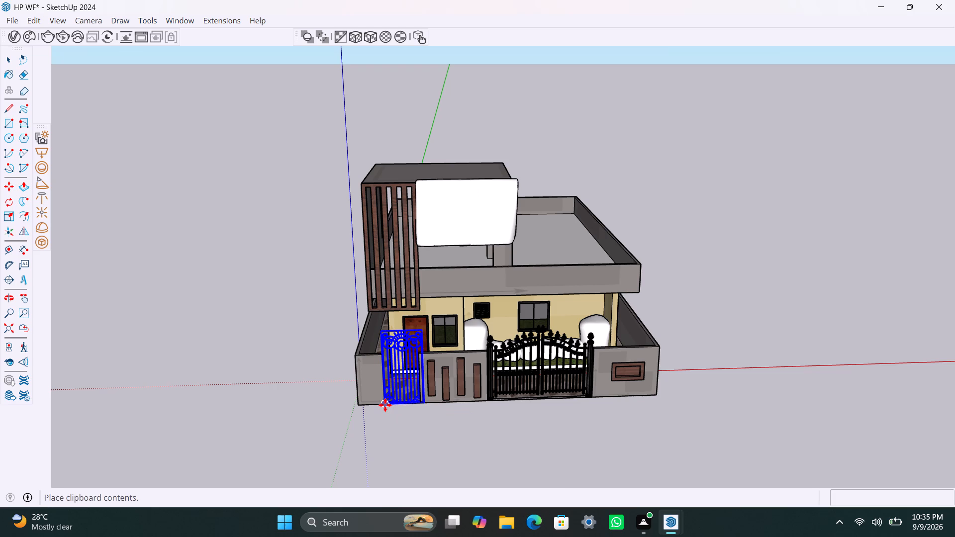
# Scale the small gate's width to about 0.90 so it fits between the two wall pieces.
pyautogui.press('s')
pyautogui.scroll(9, 414, 383)
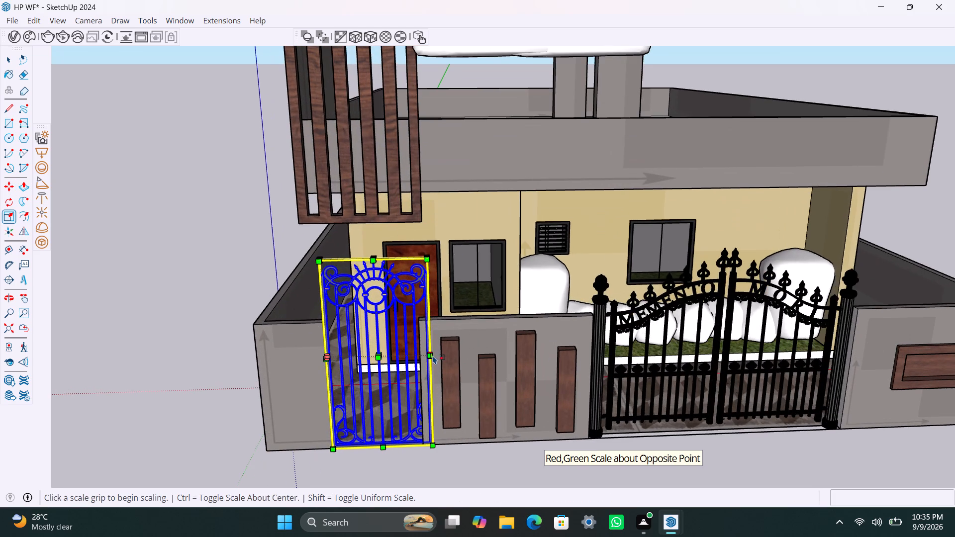
pyautogui.moveTo(434, 352); pyautogui.dragTo(423, 349)
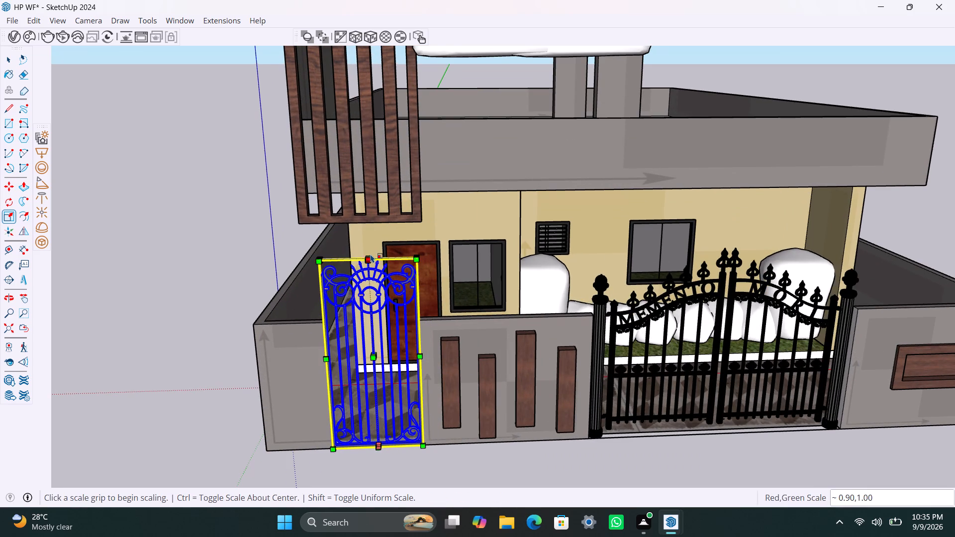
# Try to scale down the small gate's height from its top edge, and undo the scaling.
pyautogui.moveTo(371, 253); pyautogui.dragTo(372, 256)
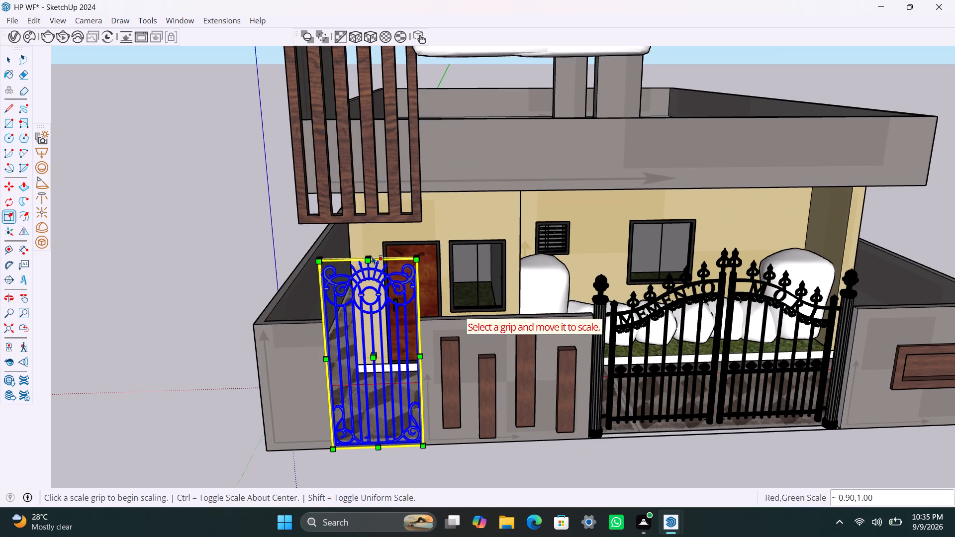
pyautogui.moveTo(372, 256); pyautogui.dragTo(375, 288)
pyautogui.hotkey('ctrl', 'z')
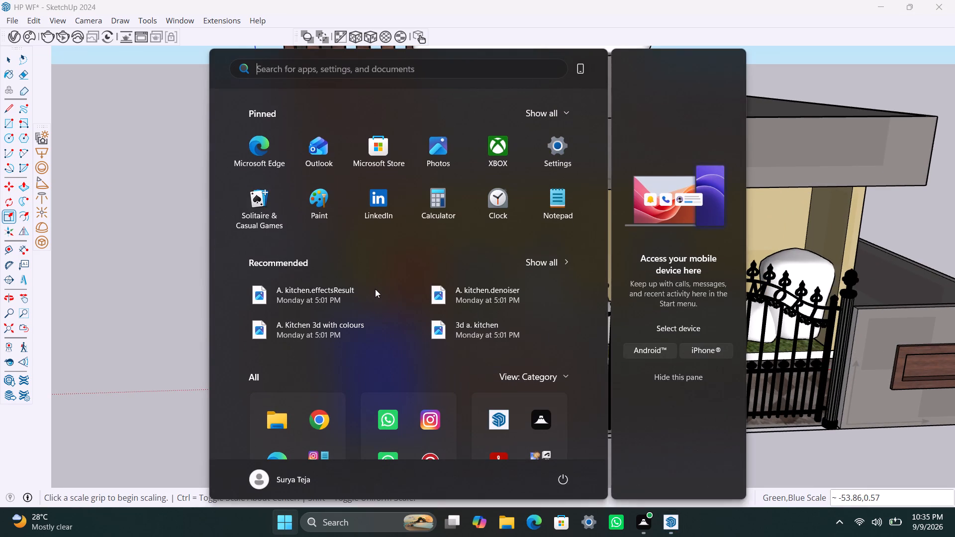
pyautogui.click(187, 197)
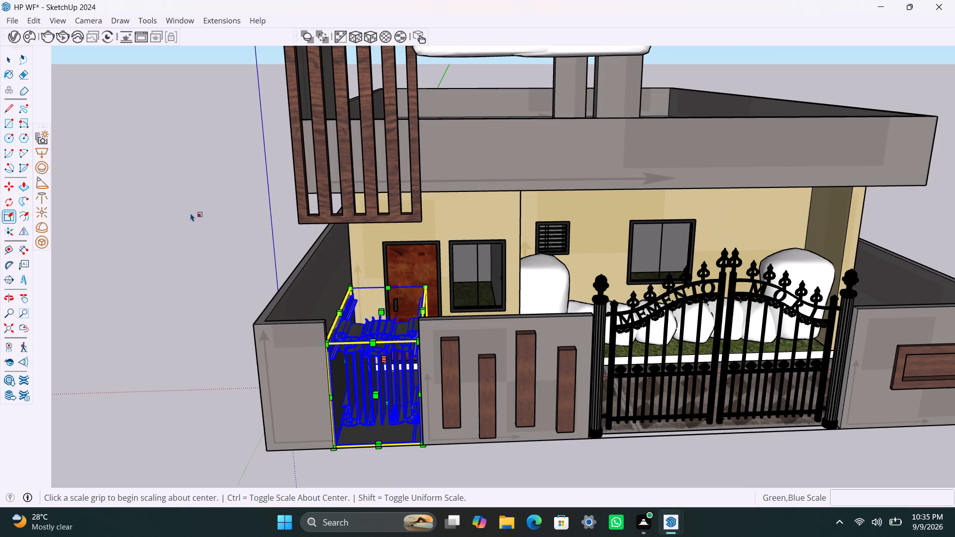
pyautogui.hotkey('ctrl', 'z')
# Scale the small gate's height down to 0.75 from its top edge, keeping its base in place, and deselect it.
pyautogui.scroll(3, 358, 216)
pyautogui.moveTo(388, 278); pyautogui.dragTo(390, 338, button='middle')
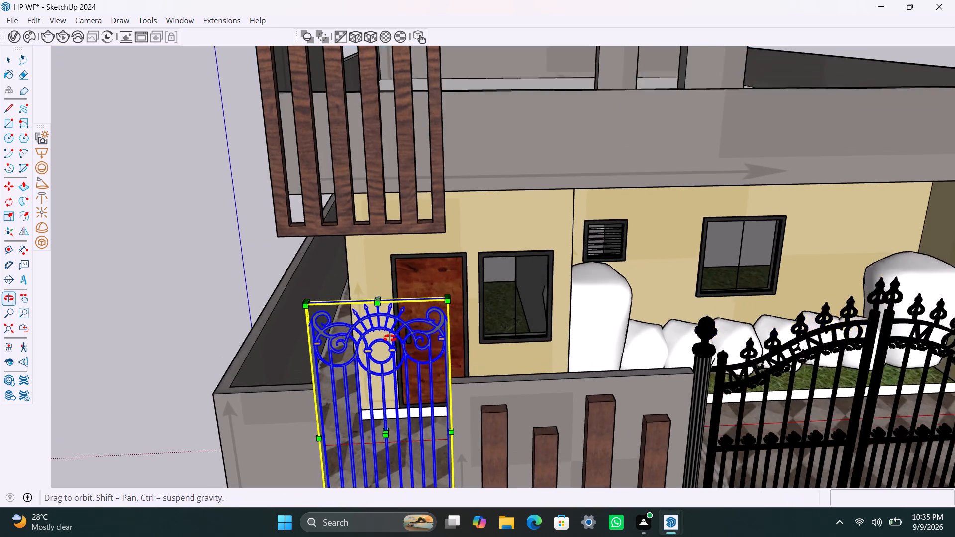
pyautogui.moveTo(390, 338); pyautogui.dragTo(389, 344, button='middle')
pyautogui.scroll(3, 373, 369)
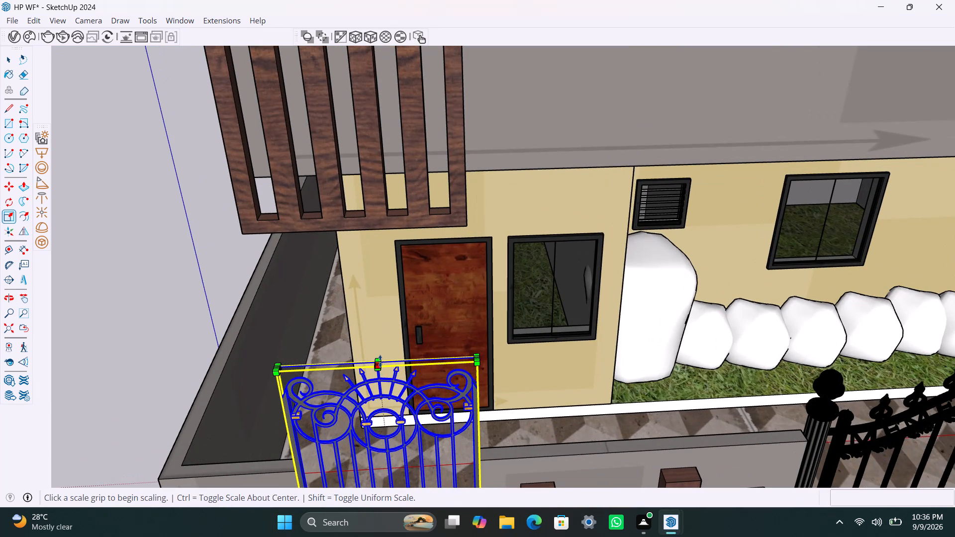
pyautogui.moveTo(380, 361); pyautogui.dragTo(419, 456)
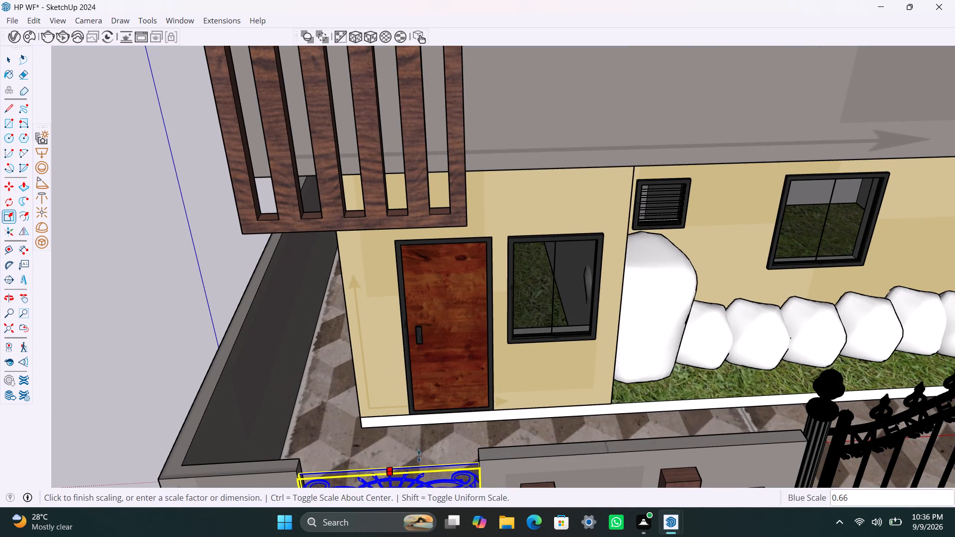
pyautogui.moveTo(419, 456); pyautogui.dragTo(452, 434)
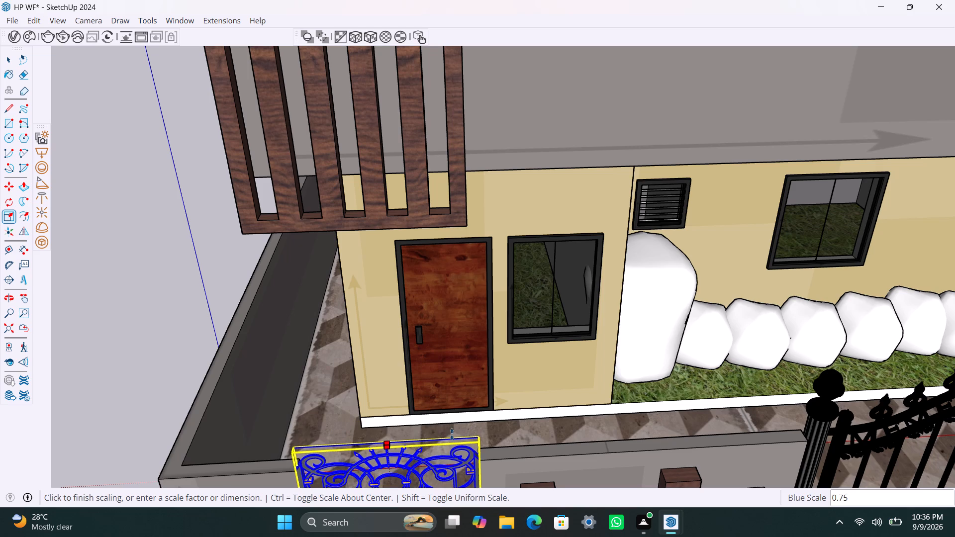
pyautogui.moveTo(452, 434); pyautogui.dragTo(452, 421)
pyautogui.press('space')
pyautogui.click(211, 344)
pyautogui.scroll(-10, 330, 370)
pyautogui.moveTo(438, 375); pyautogui.dragTo(406, 267, button='middle')
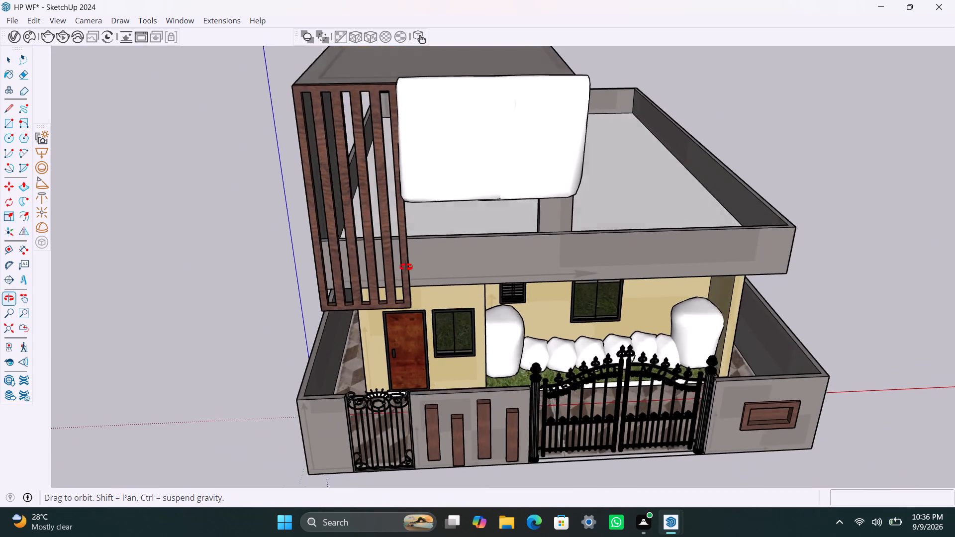
# Save the house model with both gates placed in the front wall openings.
pyautogui.moveTo(406, 267); pyautogui.dragTo(390, 188, button='middle')
pyautogui.scroll(-4, 417, 290)
pyautogui.moveTo(448, 344); pyautogui.dragTo(494, 385, button='middle')
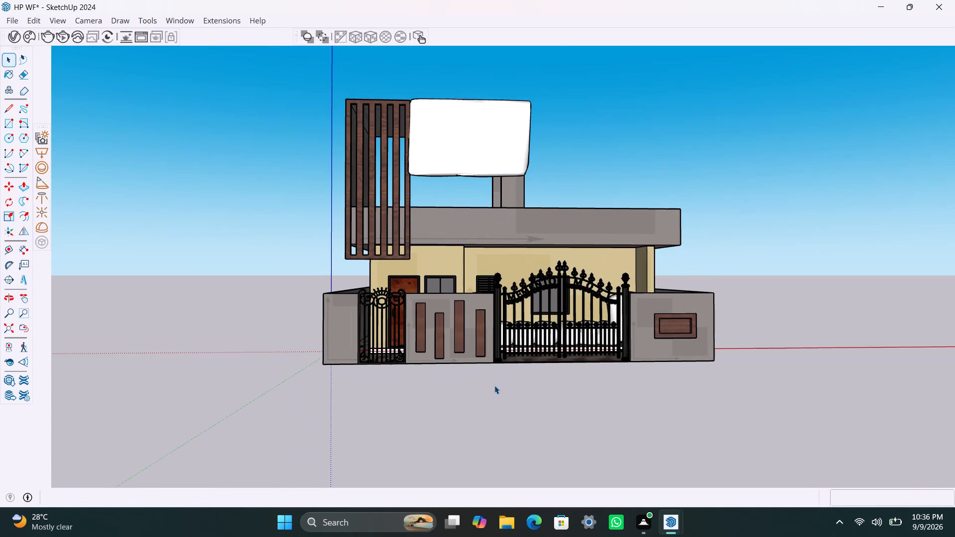
pyautogui.hotkey('ctrl', 's')
# Examine the finished house front, its plants and both gates from several angles and distances.
pyautogui.scroll(-3, 466, 293)
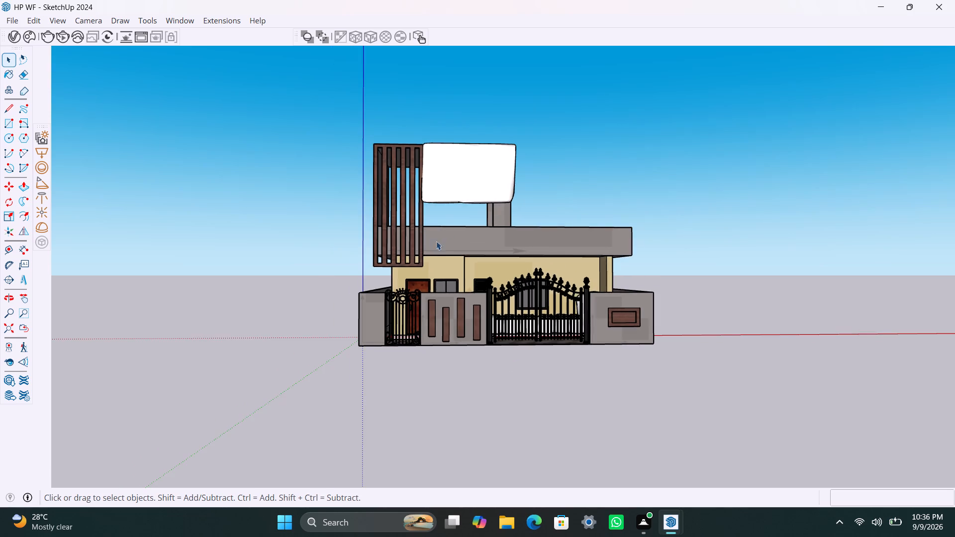
pyautogui.moveTo(434, 251); pyautogui.dragTo(382, 344, button='middle')
pyautogui.scroll(-2, 410, 301)
pyautogui.moveTo(410, 291); pyautogui.dragTo(408, 324, button='middle')
pyautogui.scroll(2, 490, 394)
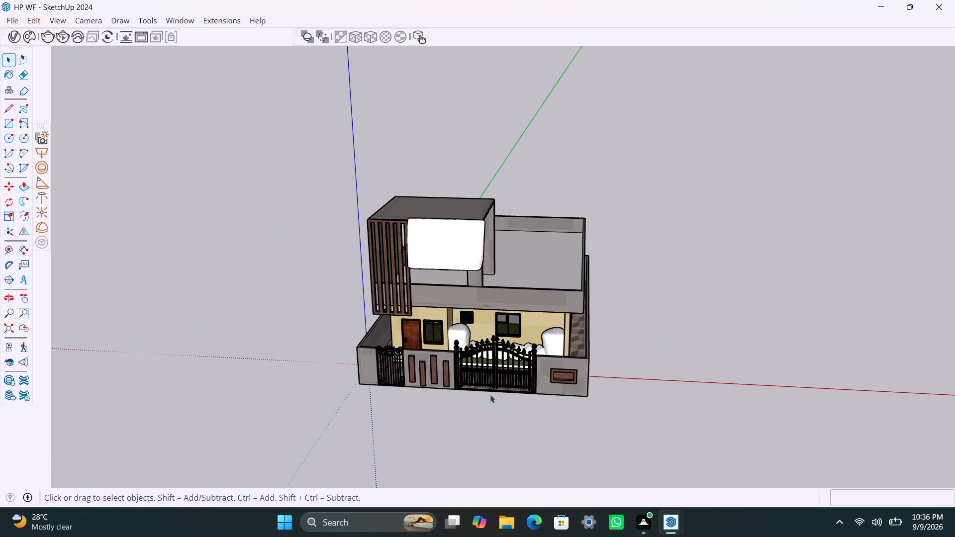
pyautogui.moveTo(537, 409); pyautogui.dragTo(571, 412, button='middle')
pyautogui.scroll(3, 518, 339)
pyautogui.moveTo(483, 332); pyautogui.dragTo(463, 343, button='middle')
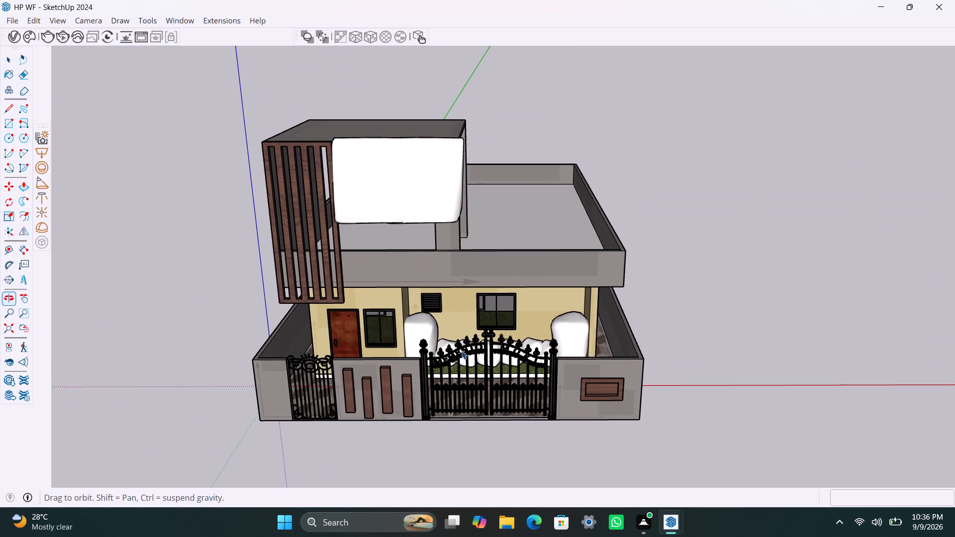
pyautogui.scroll(2, 498, 358)
pyautogui.moveTo(483, 351); pyautogui.dragTo(487, 323, button='middle')
pyautogui.scroll(-3, 487, 319)
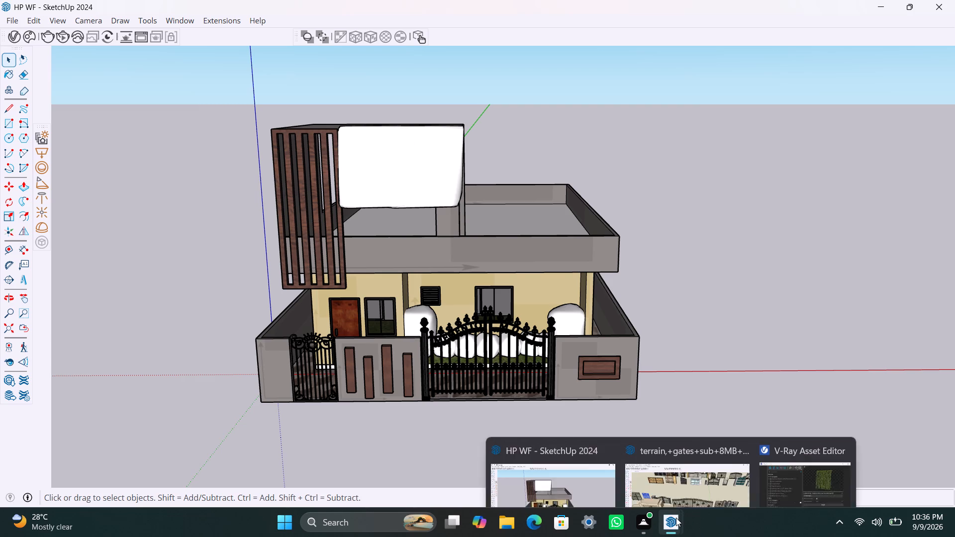
# Close the gate collection model, return to the HP WF house model and save it.
pyautogui.click(747, 409)
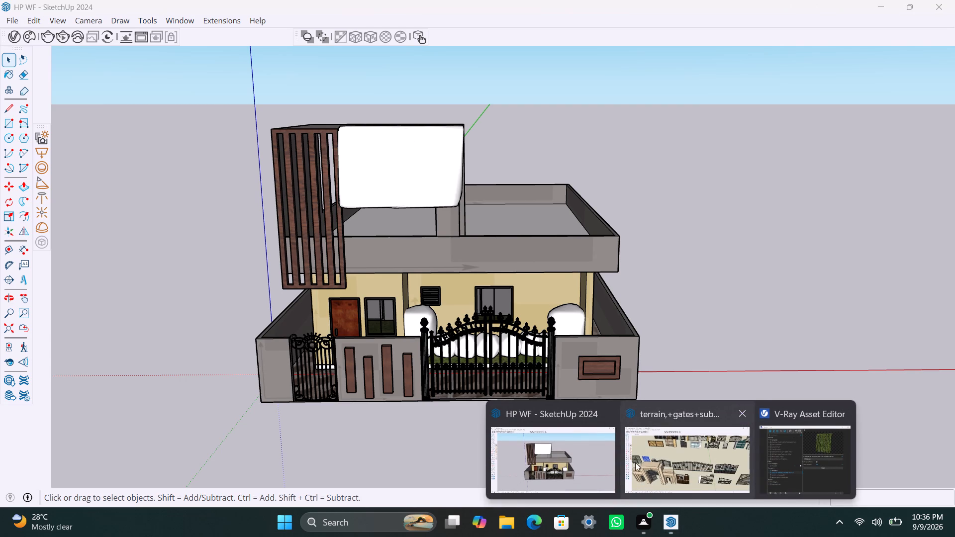
pyautogui.click(648, 466)
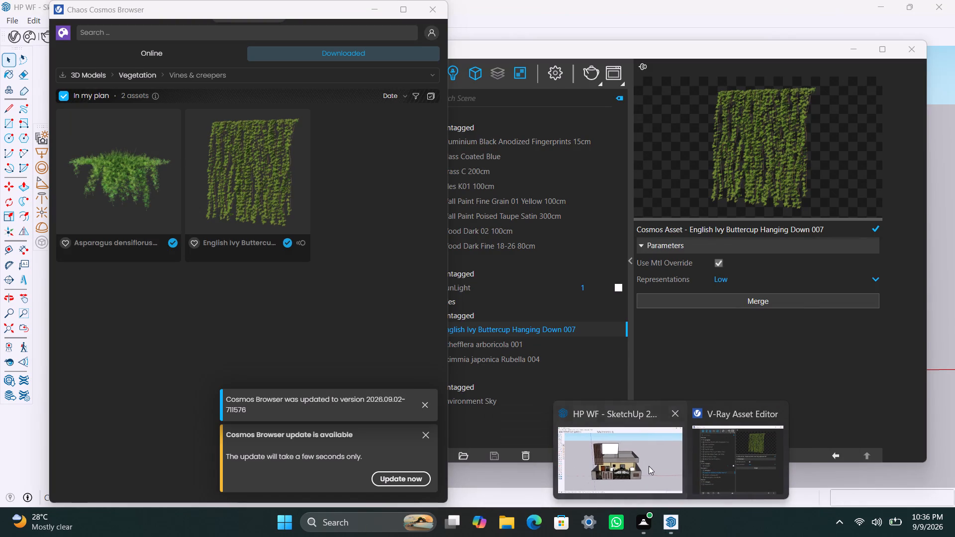
pyautogui.hotkey('ctrl', 's')
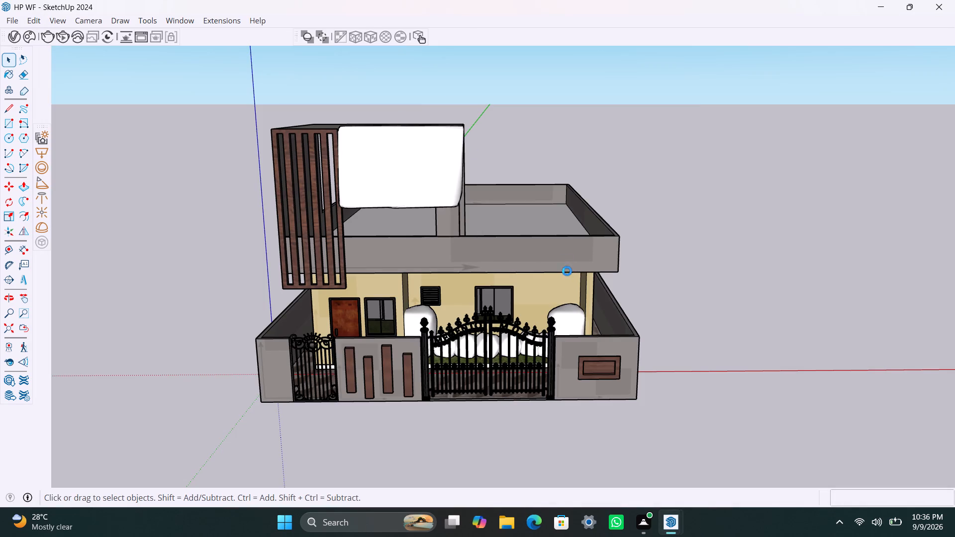
# Run a V-Ray test render of the house front, check it enlarged, then stop it and minimize the frame buffer.
pyautogui.click(66, 34)
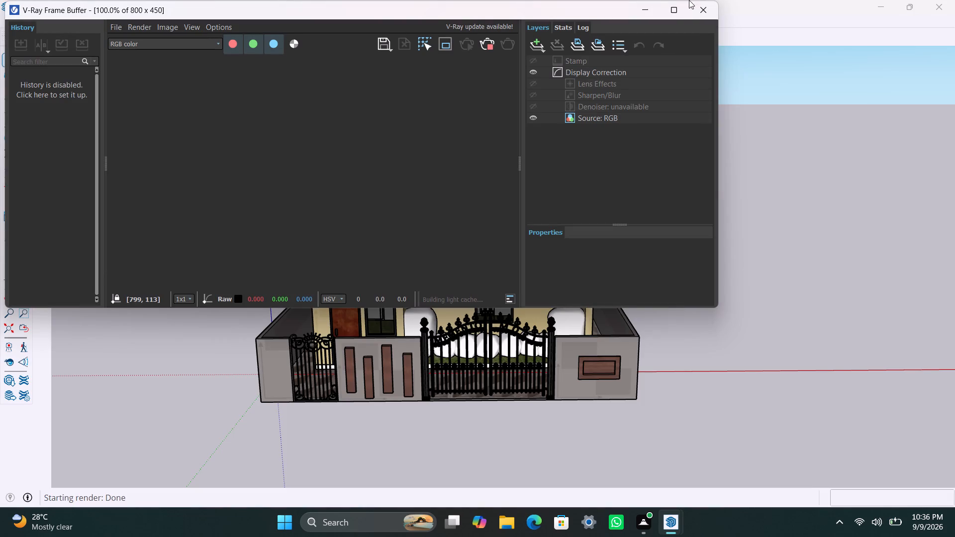
pyautogui.click(675, 5)
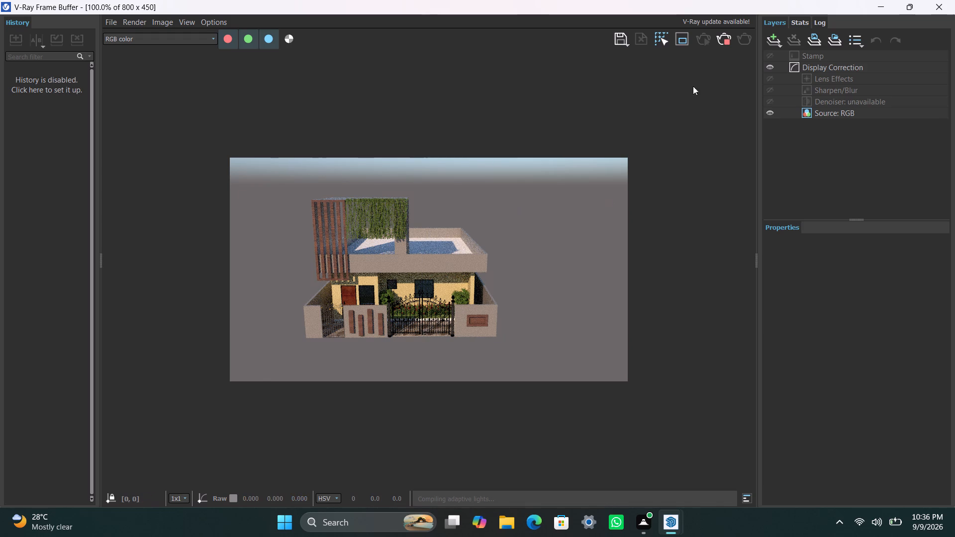
pyautogui.click(725, 40)
pyautogui.click(877, 6)
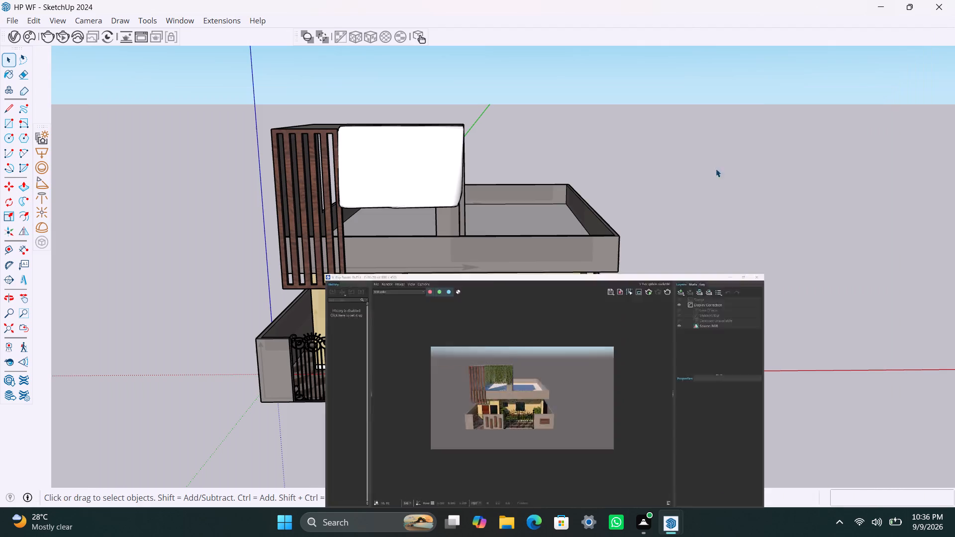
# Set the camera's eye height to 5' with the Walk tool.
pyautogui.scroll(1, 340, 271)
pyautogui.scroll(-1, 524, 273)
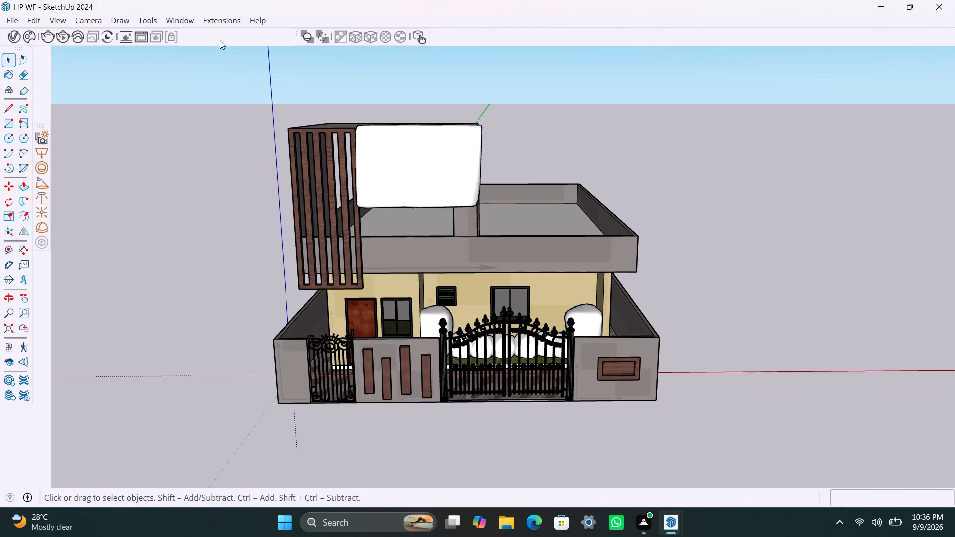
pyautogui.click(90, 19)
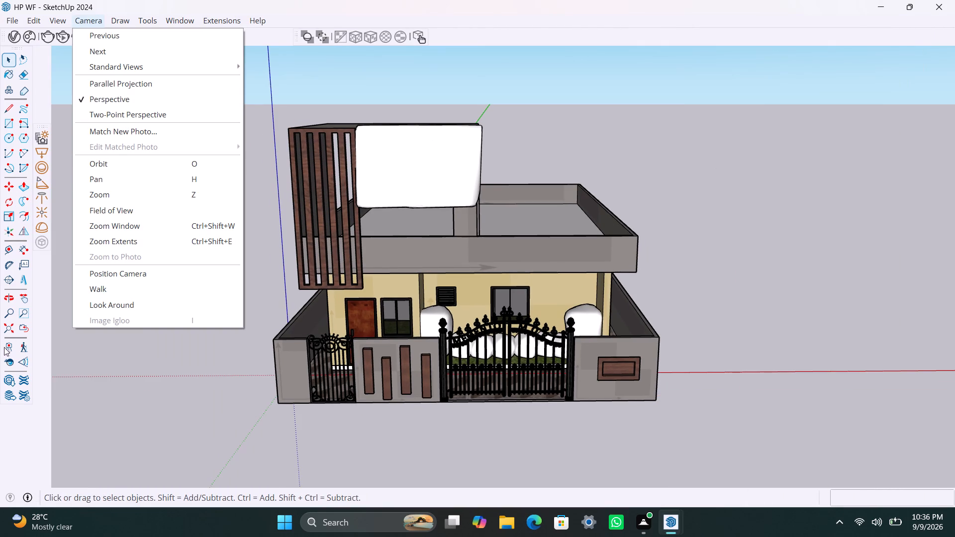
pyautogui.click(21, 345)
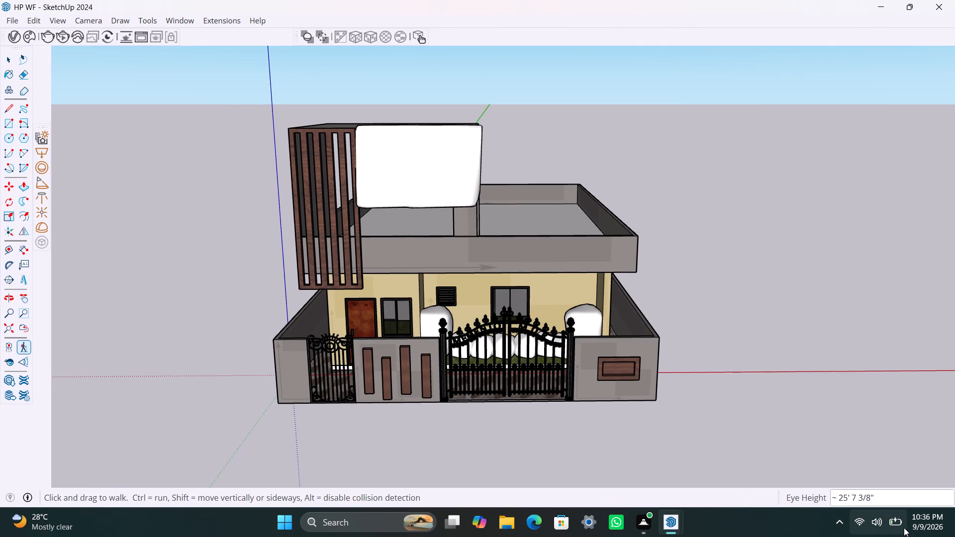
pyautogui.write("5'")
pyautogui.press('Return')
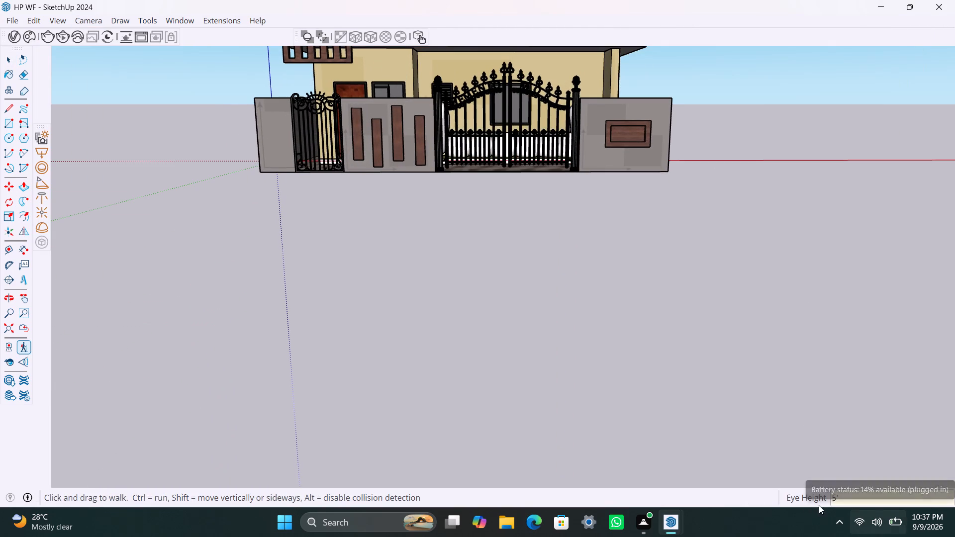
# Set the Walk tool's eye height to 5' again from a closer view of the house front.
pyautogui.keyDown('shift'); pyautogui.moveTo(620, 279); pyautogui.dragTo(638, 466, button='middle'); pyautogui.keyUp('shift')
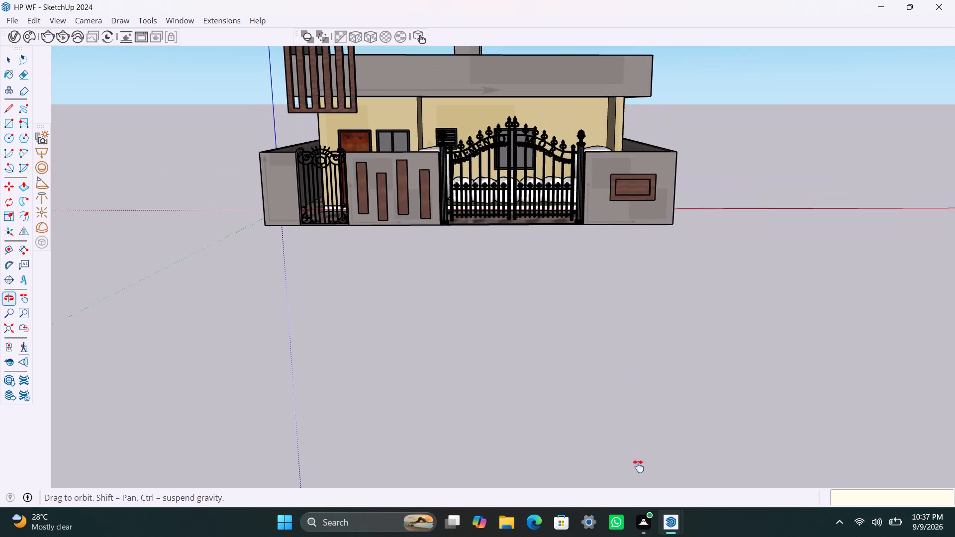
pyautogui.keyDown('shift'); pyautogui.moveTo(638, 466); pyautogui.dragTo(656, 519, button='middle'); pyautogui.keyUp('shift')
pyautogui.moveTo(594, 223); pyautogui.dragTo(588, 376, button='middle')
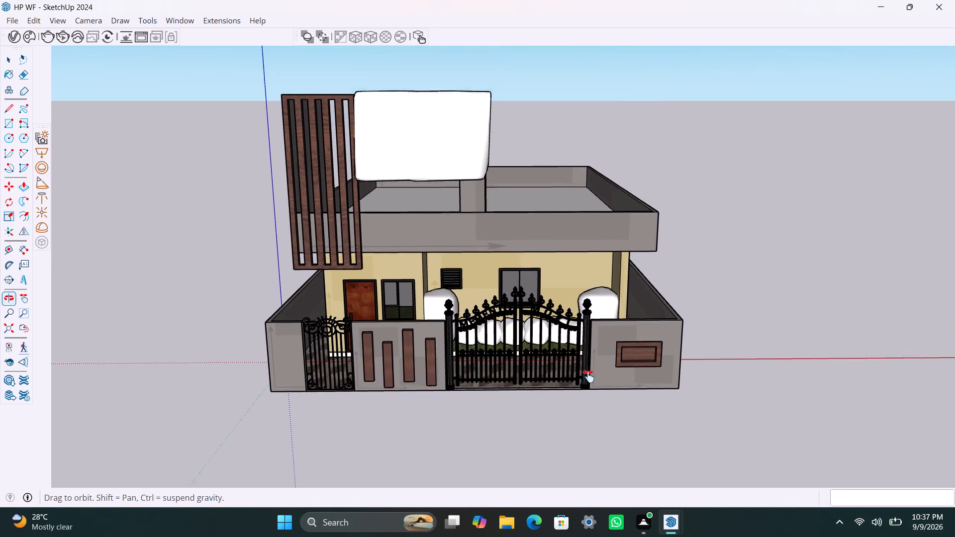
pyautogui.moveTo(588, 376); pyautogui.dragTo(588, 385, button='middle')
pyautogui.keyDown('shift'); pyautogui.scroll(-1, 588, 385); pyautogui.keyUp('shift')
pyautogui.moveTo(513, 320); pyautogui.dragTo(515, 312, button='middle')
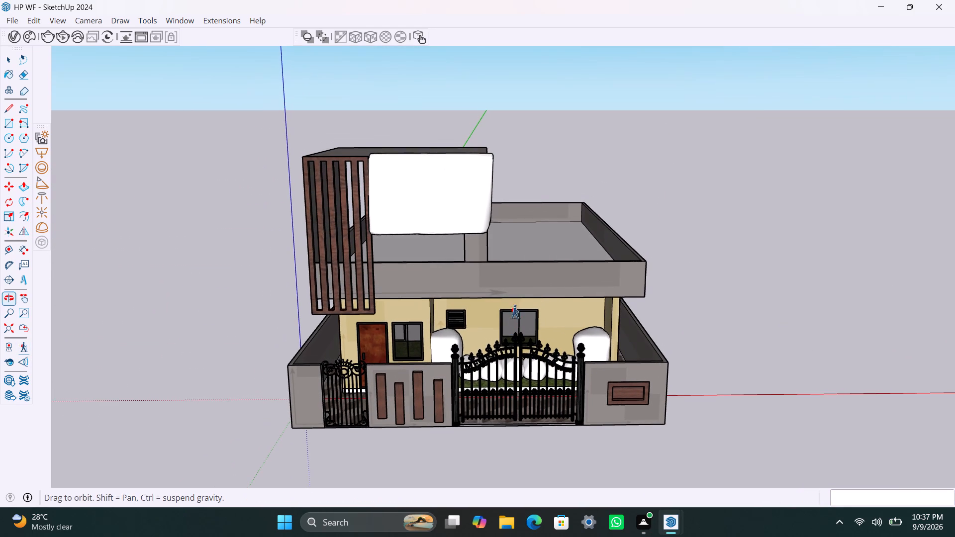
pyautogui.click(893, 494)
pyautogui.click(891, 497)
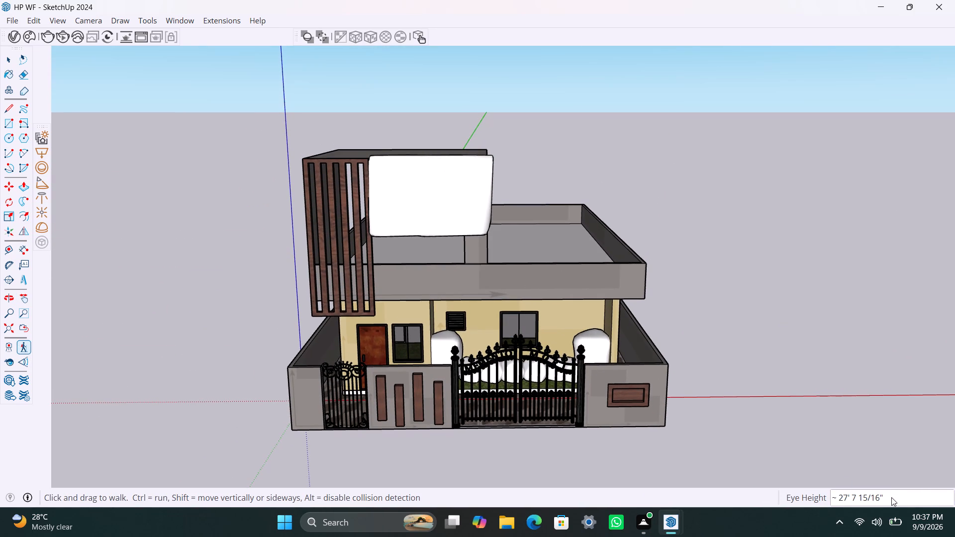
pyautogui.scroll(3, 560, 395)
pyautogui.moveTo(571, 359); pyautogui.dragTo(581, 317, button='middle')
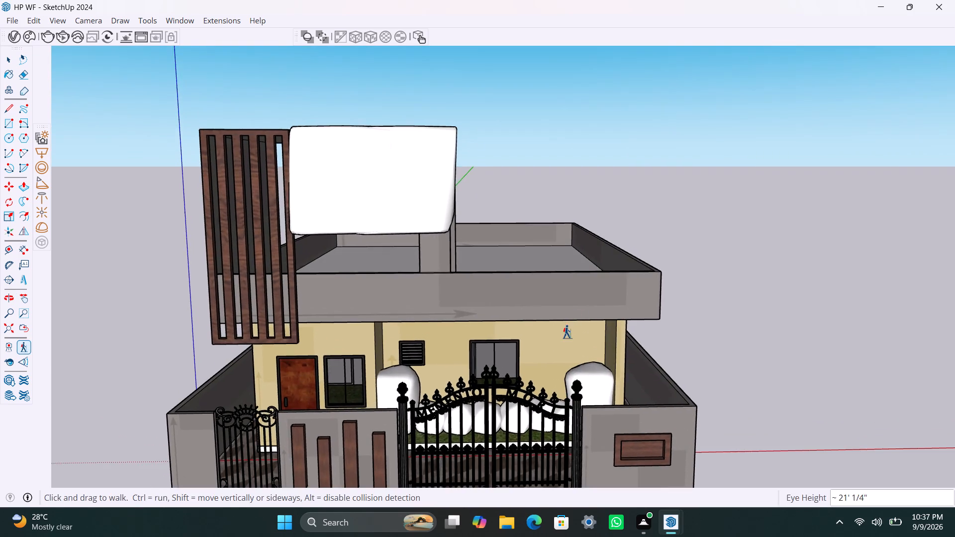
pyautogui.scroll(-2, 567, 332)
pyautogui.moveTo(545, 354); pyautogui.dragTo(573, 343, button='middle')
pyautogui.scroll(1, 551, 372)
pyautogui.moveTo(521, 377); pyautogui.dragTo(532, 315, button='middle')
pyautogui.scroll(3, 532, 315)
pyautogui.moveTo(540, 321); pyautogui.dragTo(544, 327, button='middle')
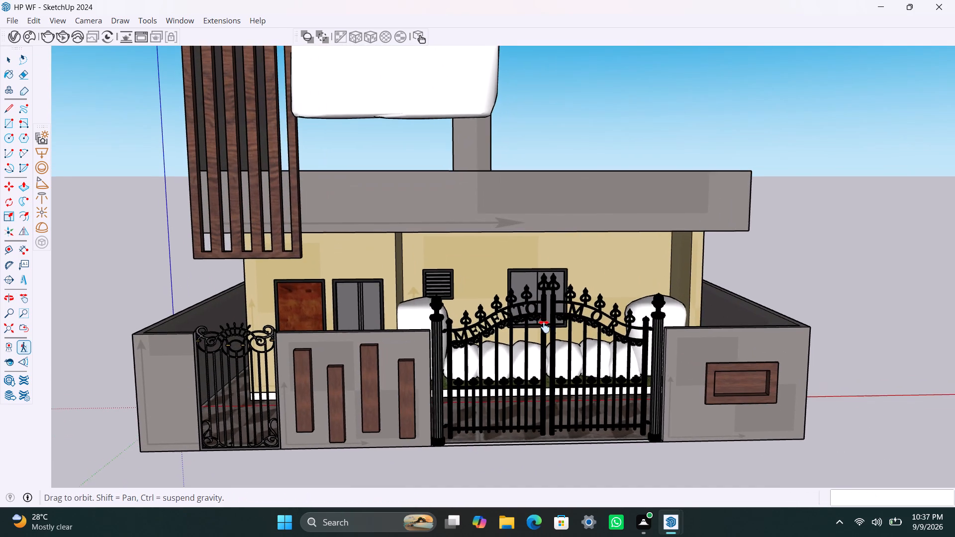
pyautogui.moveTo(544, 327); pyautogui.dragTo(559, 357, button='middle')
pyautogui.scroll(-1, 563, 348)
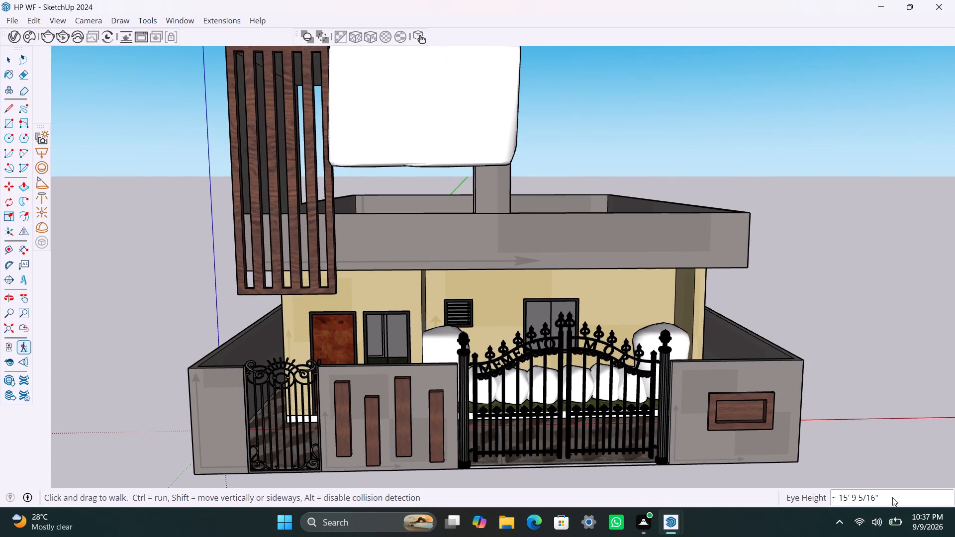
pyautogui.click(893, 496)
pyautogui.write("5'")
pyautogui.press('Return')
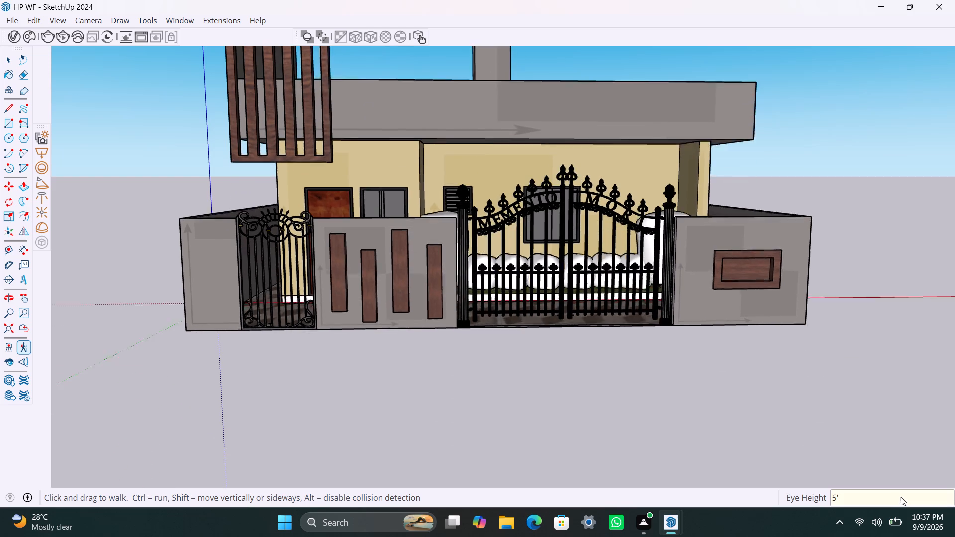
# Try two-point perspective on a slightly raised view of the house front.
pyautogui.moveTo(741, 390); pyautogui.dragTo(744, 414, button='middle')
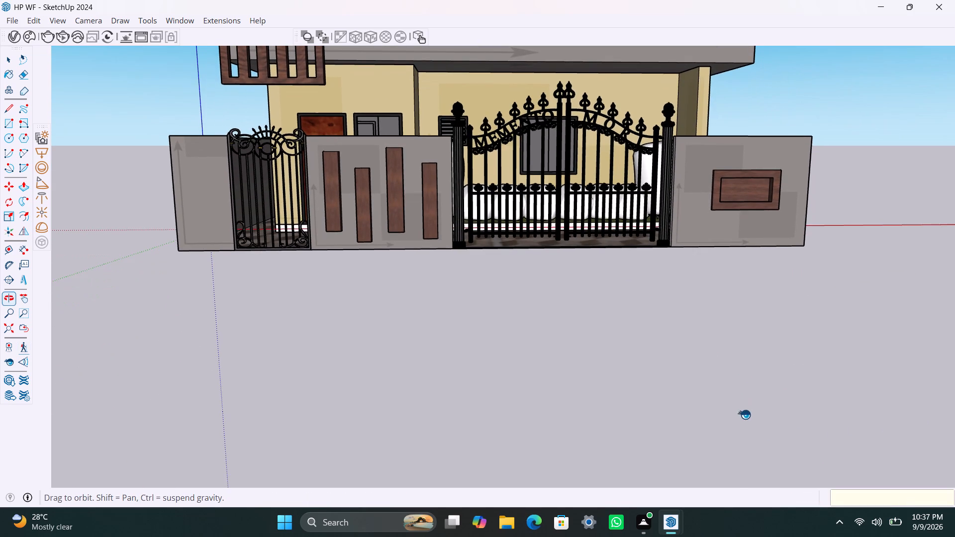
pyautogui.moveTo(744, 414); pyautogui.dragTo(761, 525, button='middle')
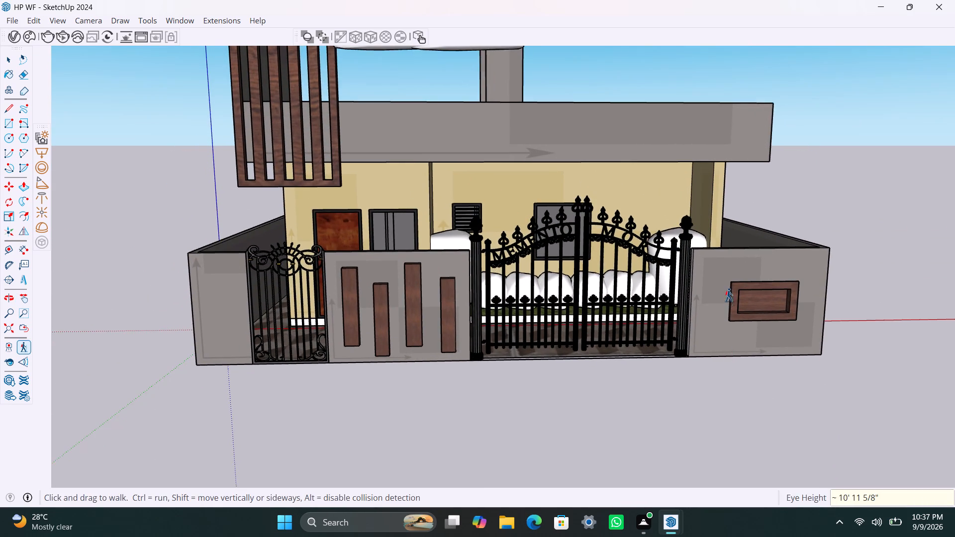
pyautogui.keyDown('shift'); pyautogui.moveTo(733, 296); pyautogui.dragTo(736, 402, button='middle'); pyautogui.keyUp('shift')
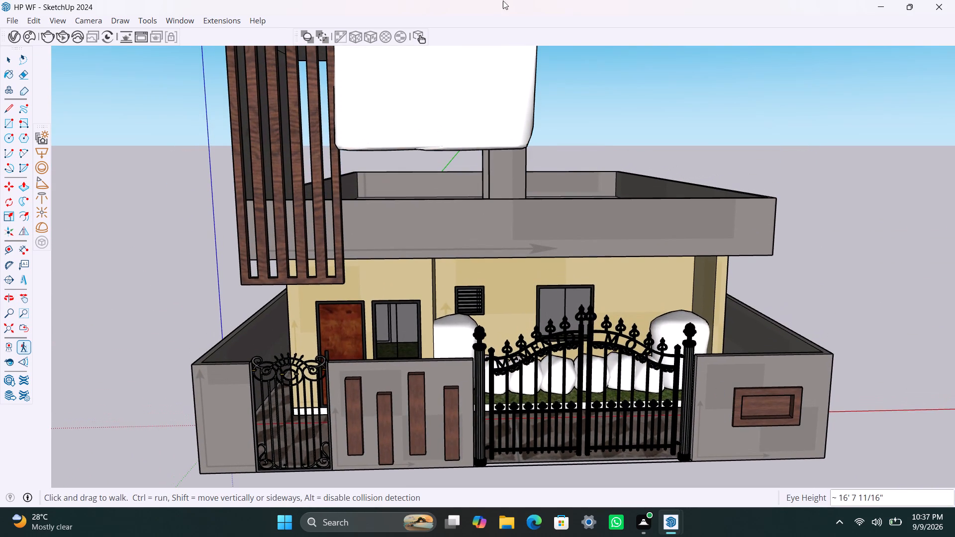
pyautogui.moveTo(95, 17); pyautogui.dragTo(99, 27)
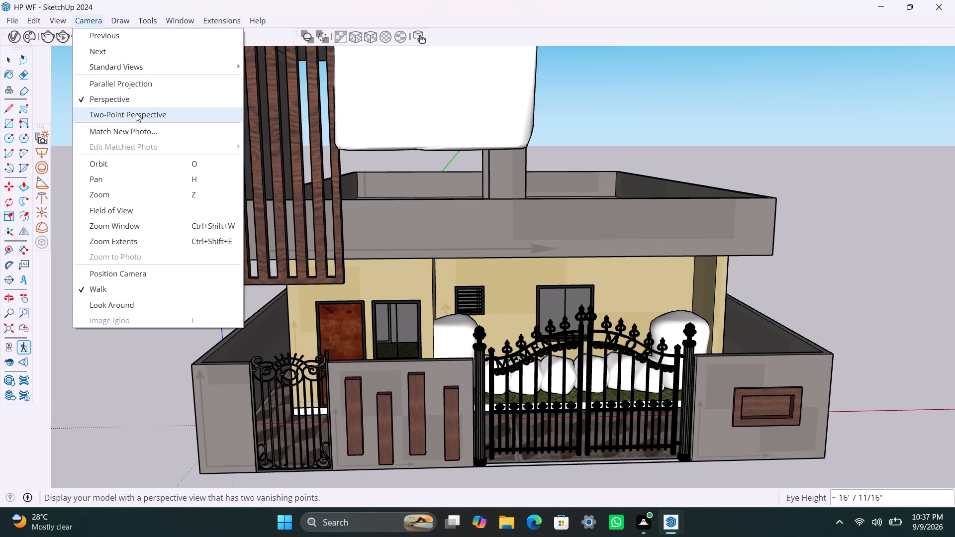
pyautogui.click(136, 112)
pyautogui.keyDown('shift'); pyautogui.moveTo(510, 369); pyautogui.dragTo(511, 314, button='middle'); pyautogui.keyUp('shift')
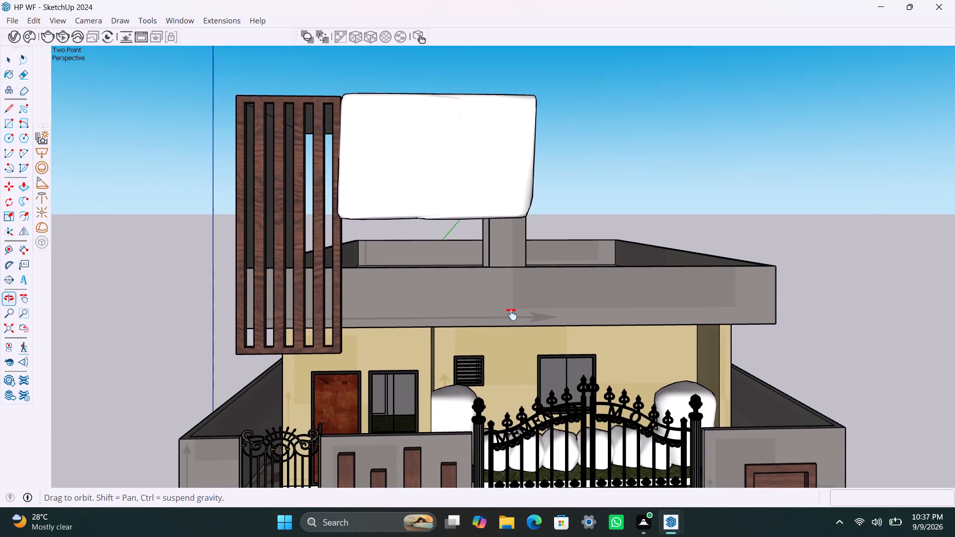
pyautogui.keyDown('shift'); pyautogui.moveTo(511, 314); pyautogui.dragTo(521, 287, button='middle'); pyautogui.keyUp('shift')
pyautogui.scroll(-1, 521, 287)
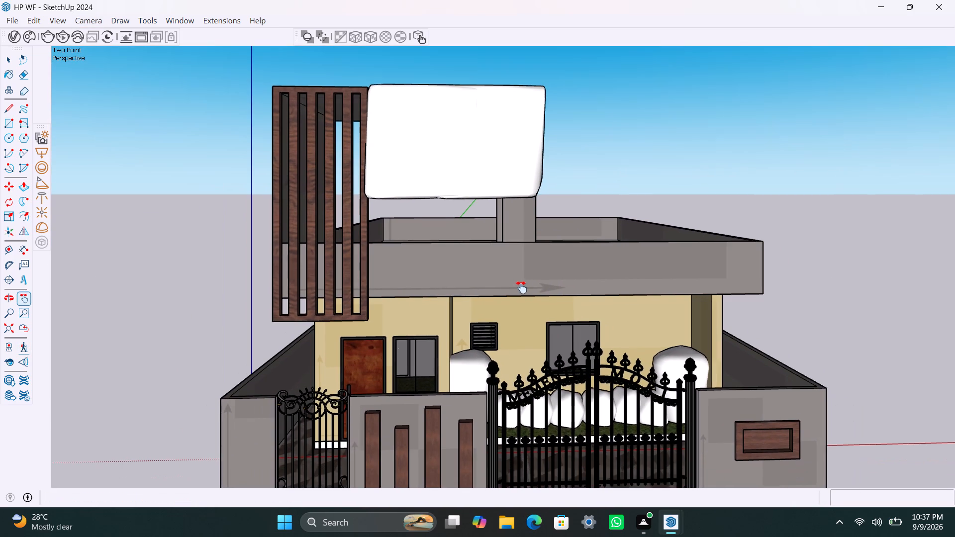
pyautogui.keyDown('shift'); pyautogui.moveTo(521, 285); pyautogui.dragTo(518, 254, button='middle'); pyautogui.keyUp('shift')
# Set a straight-on view of the whole house front to two-point perspective.
pyautogui.moveTo(639, 331); pyautogui.dragTo(637, 329, button='middle')
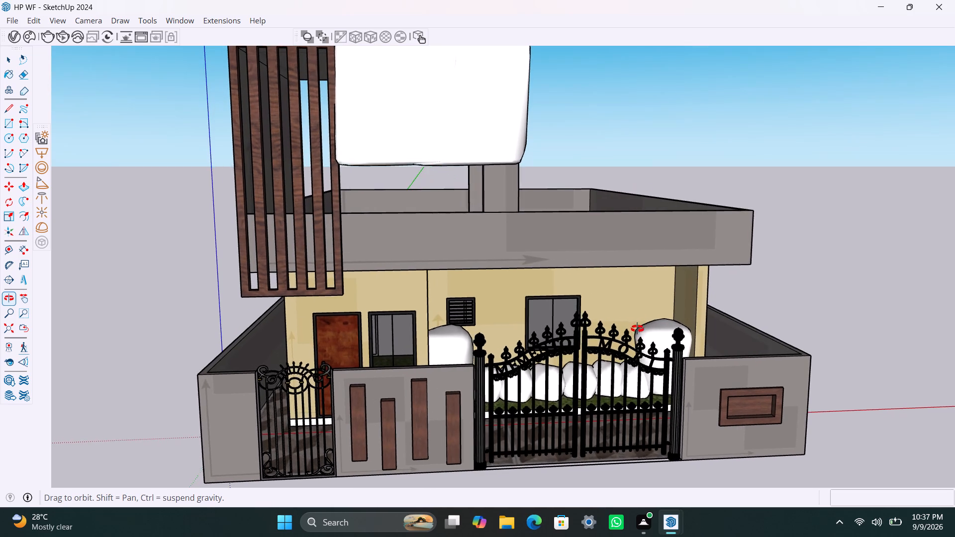
pyautogui.moveTo(637, 329); pyautogui.dragTo(609, 332, button='middle')
pyautogui.moveTo(81, 17); pyautogui.dragTo(80, 26)
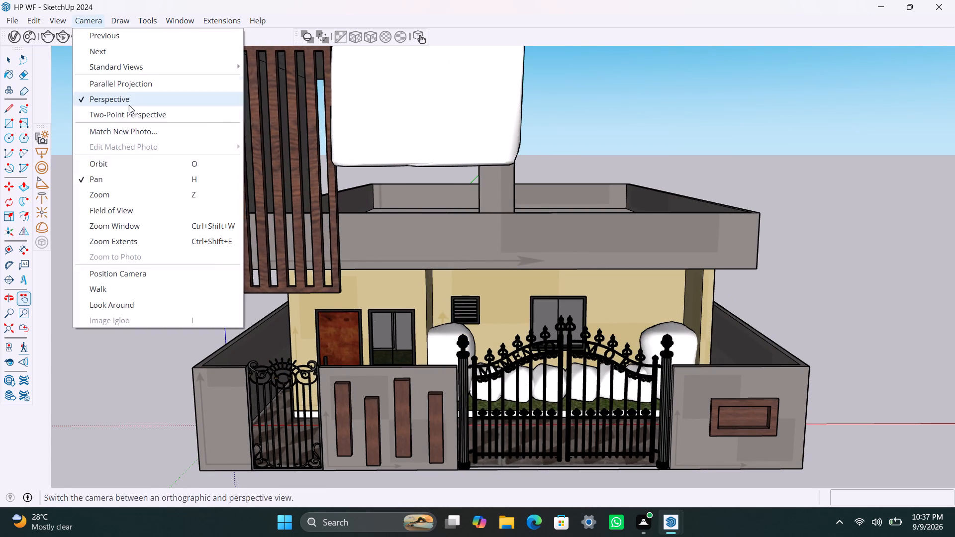
pyautogui.click(131, 118)
pyautogui.keyDown('shift'); pyautogui.moveTo(473, 347); pyautogui.dragTo(473, 308, button='middle'); pyautogui.keyUp('shift')
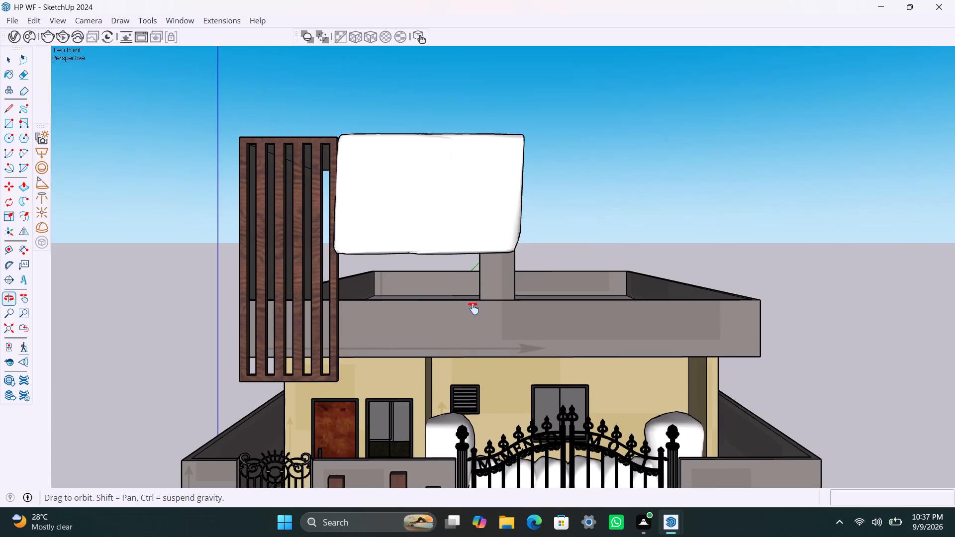
pyautogui.keyDown('shift'); pyautogui.moveTo(473, 308); pyautogui.dragTo(480, 246, button='middle'); pyautogui.keyUp('shift')
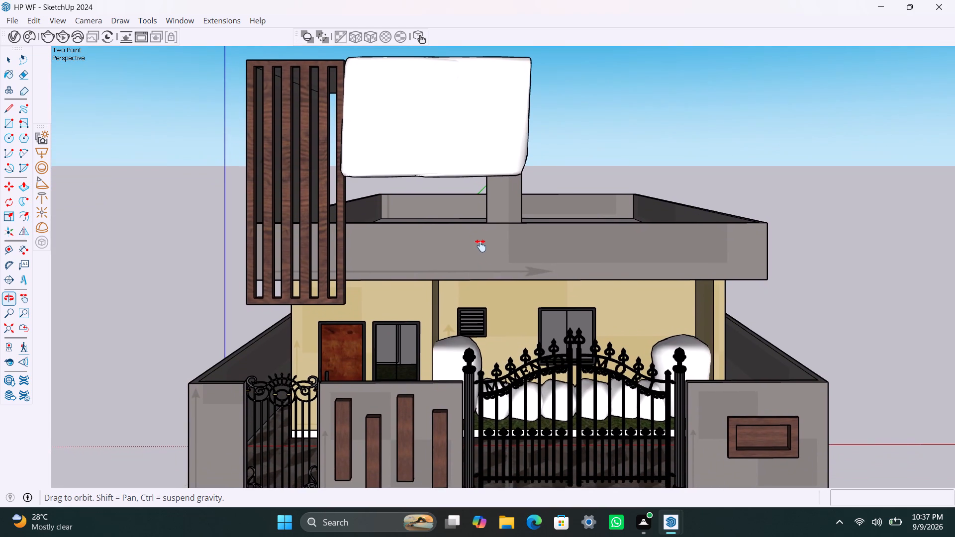
pyautogui.keyDown('shift'); pyautogui.moveTo(480, 246); pyautogui.dragTo(480, 243, button='middle'); pyautogui.keyUp('shift')
pyautogui.scroll(-1, 480, 240)
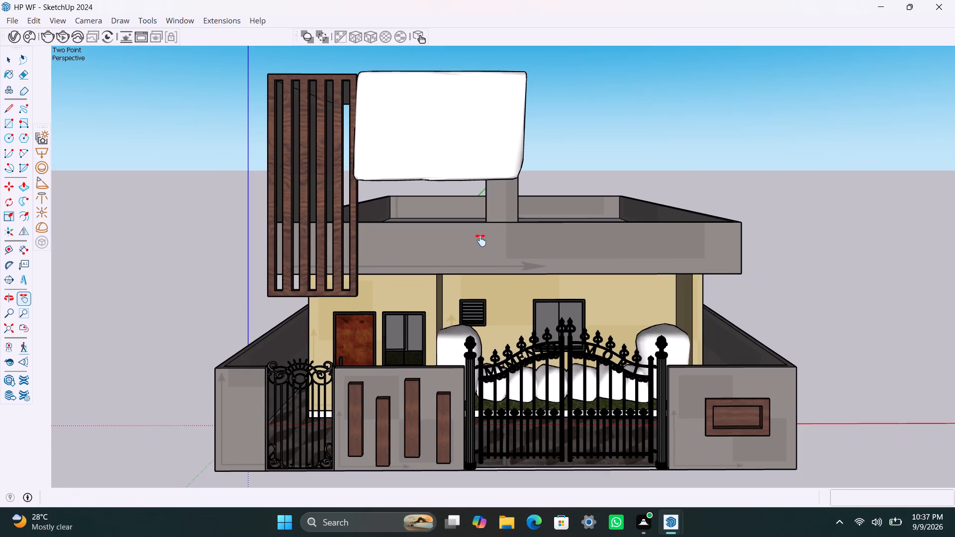
# Hide the drawing axes in the front view and save the model.
pyautogui.click(63, 20)
pyautogui.click(106, 150)
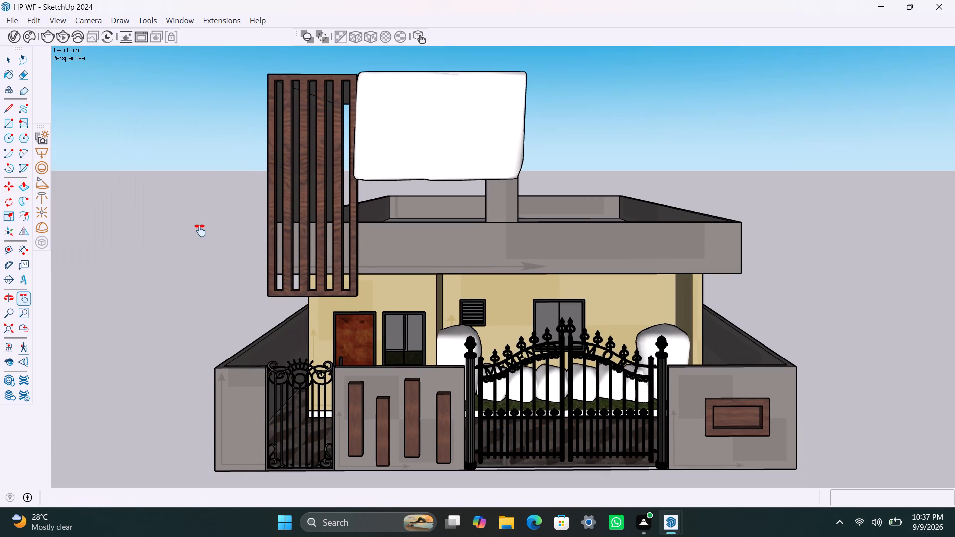
pyautogui.hotkey('ctrl', 's')
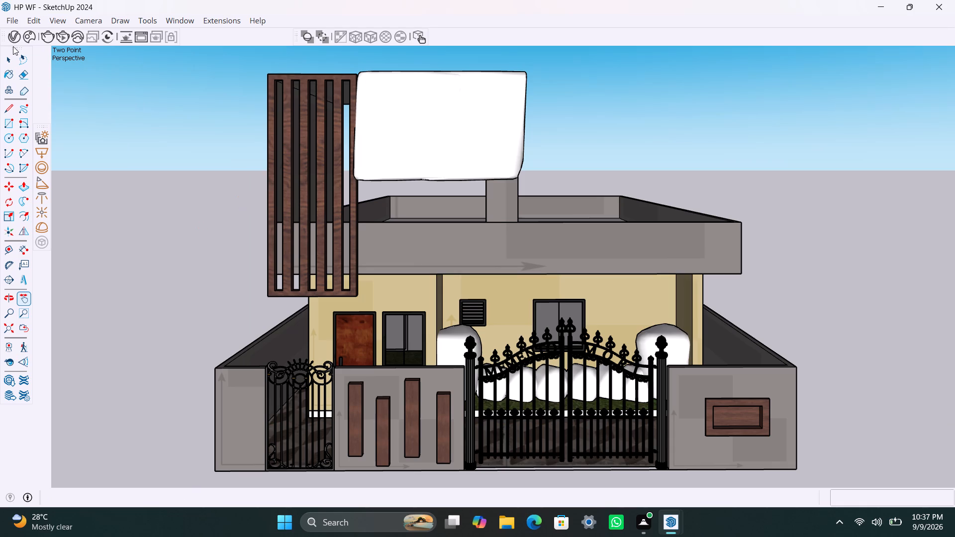
# Set the V-Ray render quality to High+ and enable the V-Ray denoiser.
pyautogui.click(10, 35)
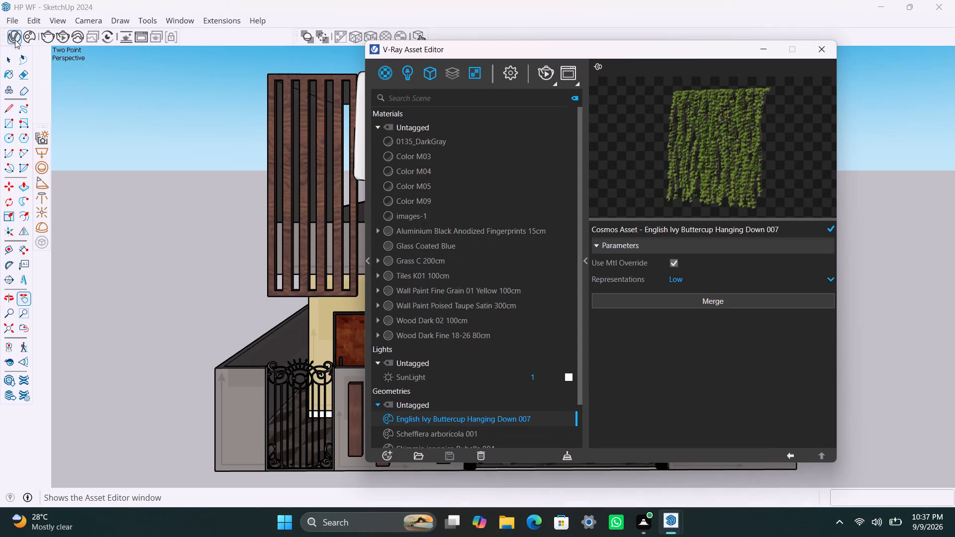
pyautogui.click(515, 72)
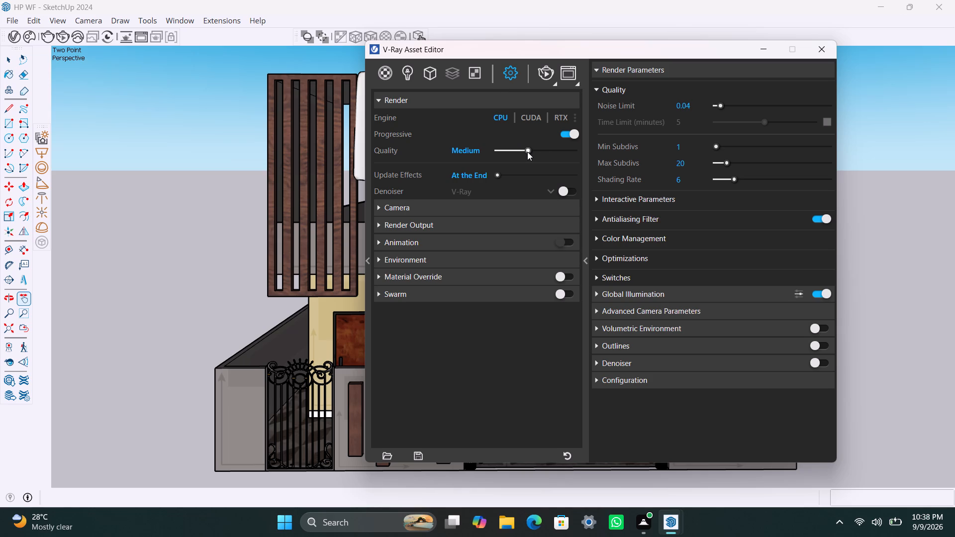
pyautogui.moveTo(527, 152); pyautogui.dragTo(570, 153)
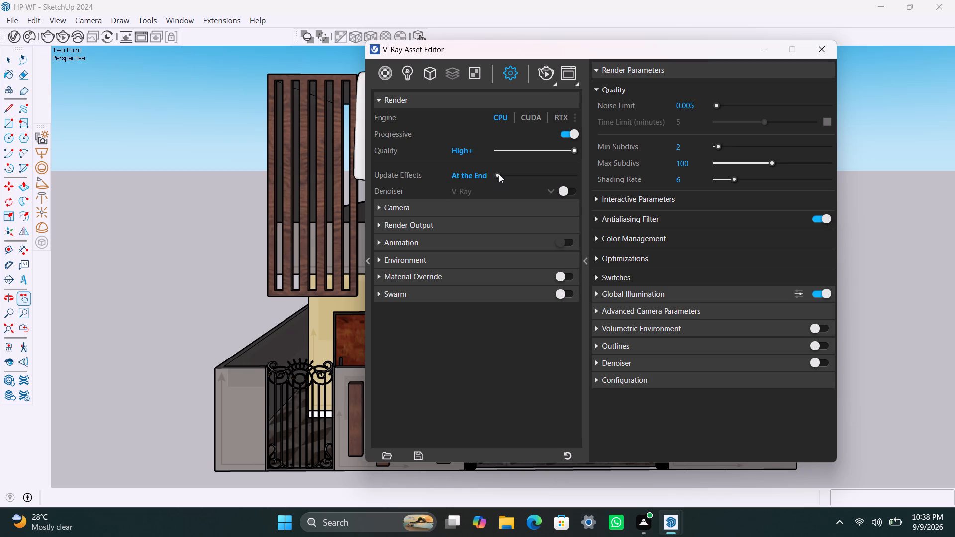
pyautogui.click(564, 188)
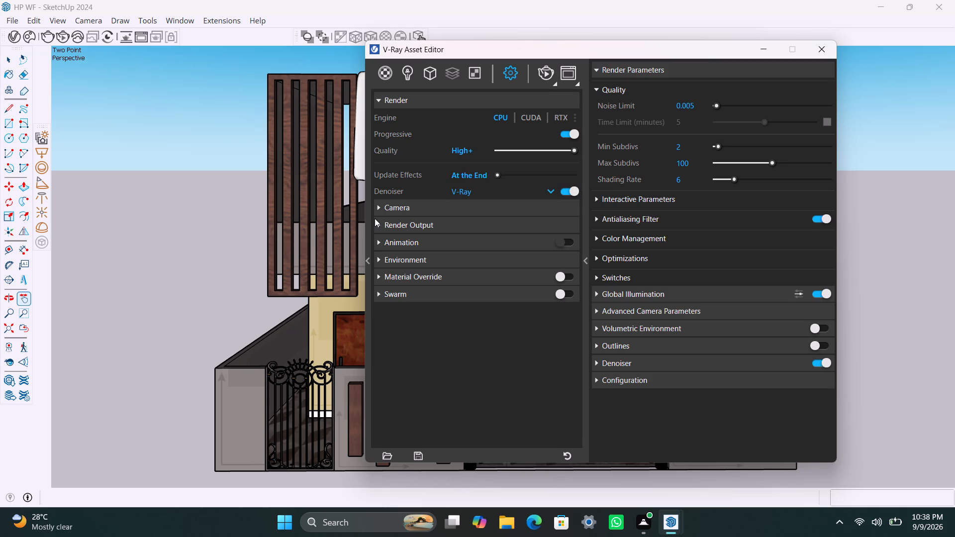
# Turn on the safe frame, enter an image width of 1500 and height of 1125, and choose the Custom aspect ratio.
pyautogui.click(378, 221)
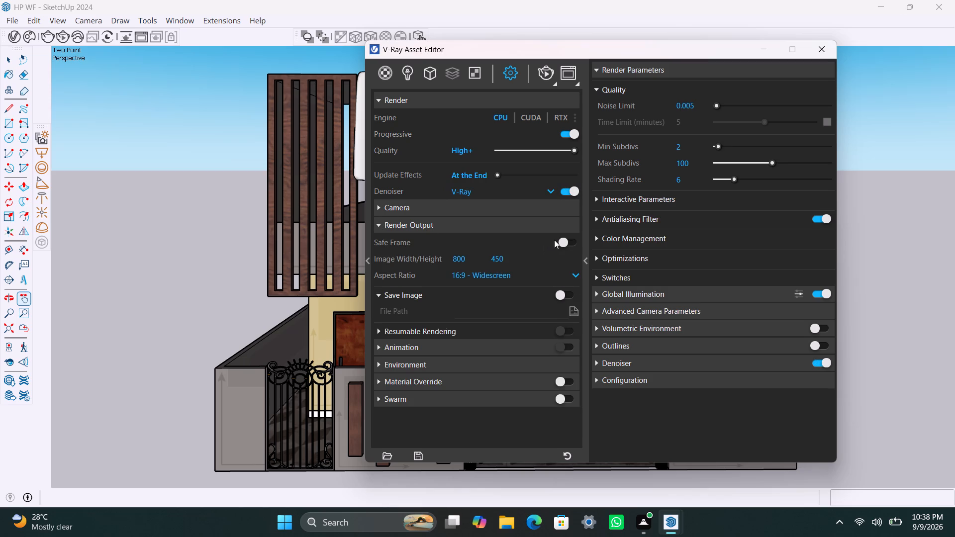
pyautogui.click(563, 239)
pyautogui.moveTo(478, 258); pyautogui.dragTo(408, 257)
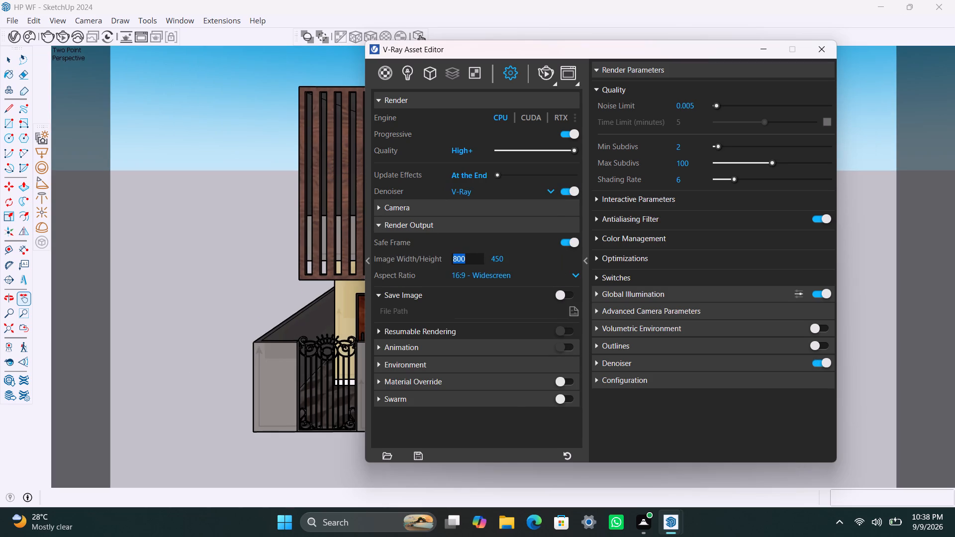
pyautogui.moveTo(408, 257); pyautogui.dragTo(408, 257)
pyautogui.write('1500')
pyautogui.moveTo(506, 258); pyautogui.dragTo(473, 260)
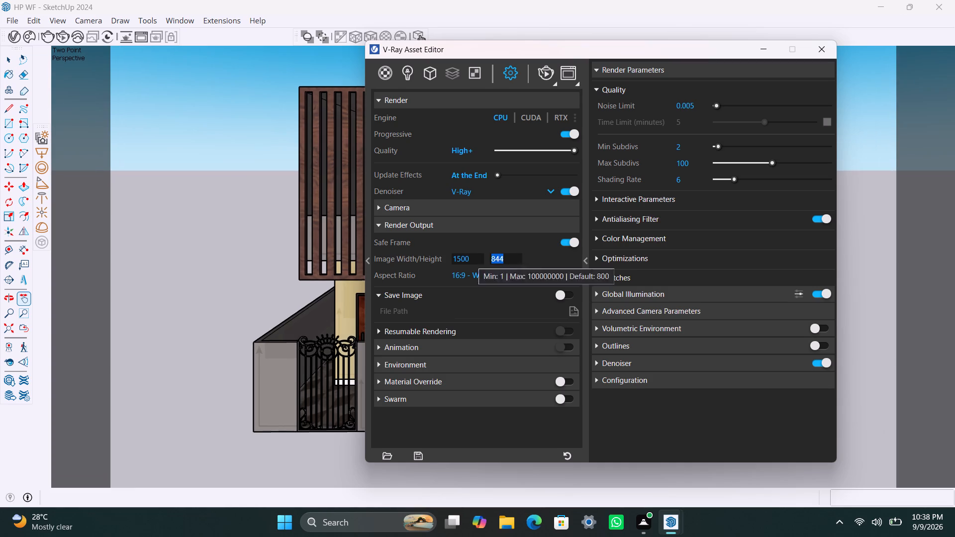
pyautogui.write('11')
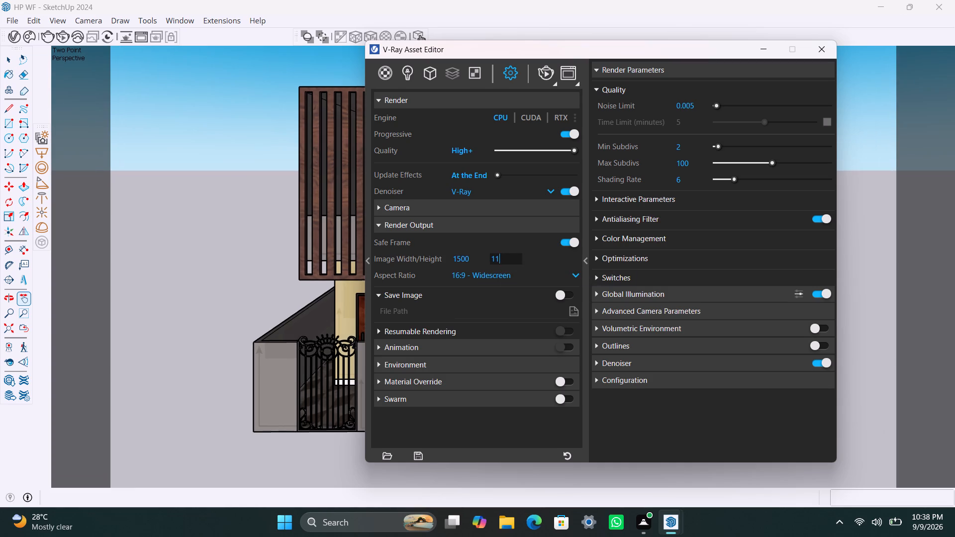
pyautogui.write('25')
pyautogui.click(552, 278)
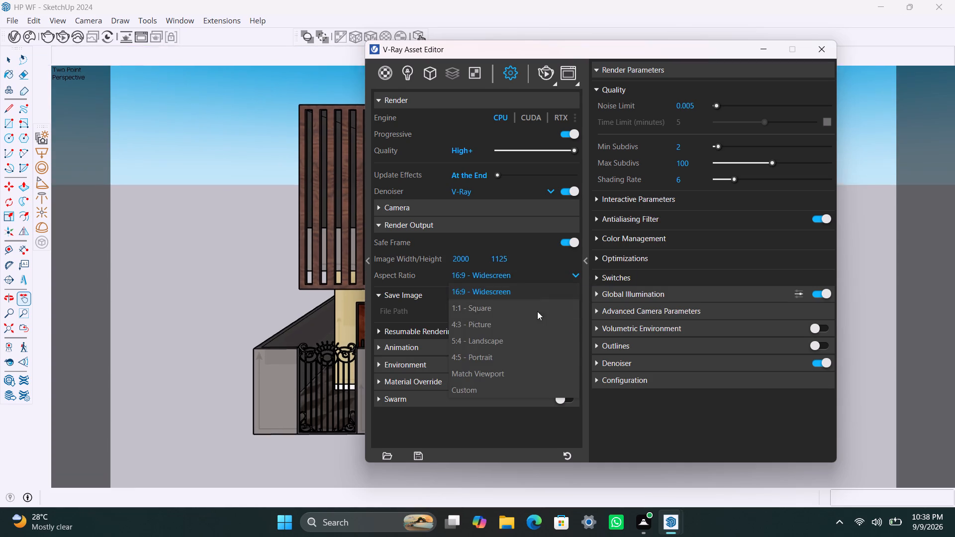
pyautogui.click(503, 387)
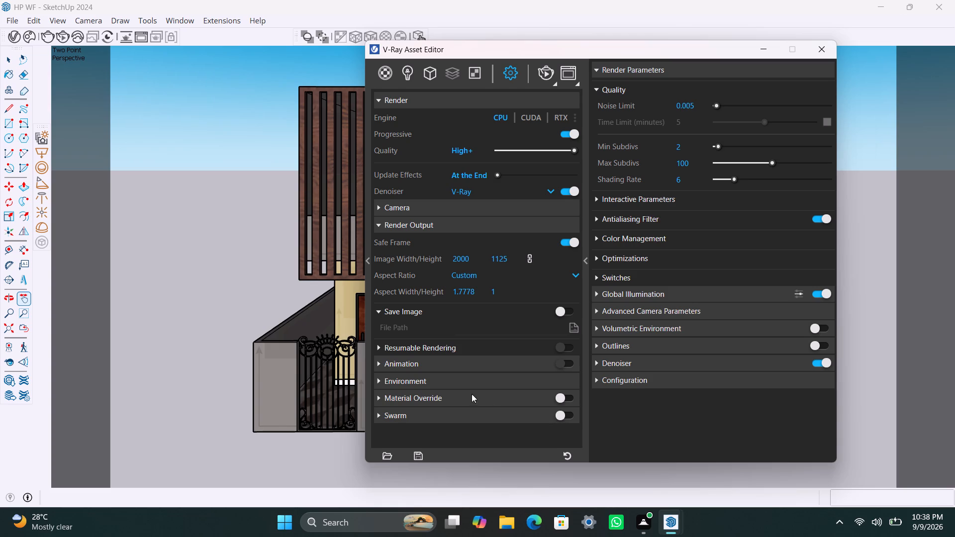
# Enable automatic saving of the rendered image as HP WF in the internship photos folder, with png as the file type.
pyautogui.click(560, 307)
pyautogui.click(495, 325)
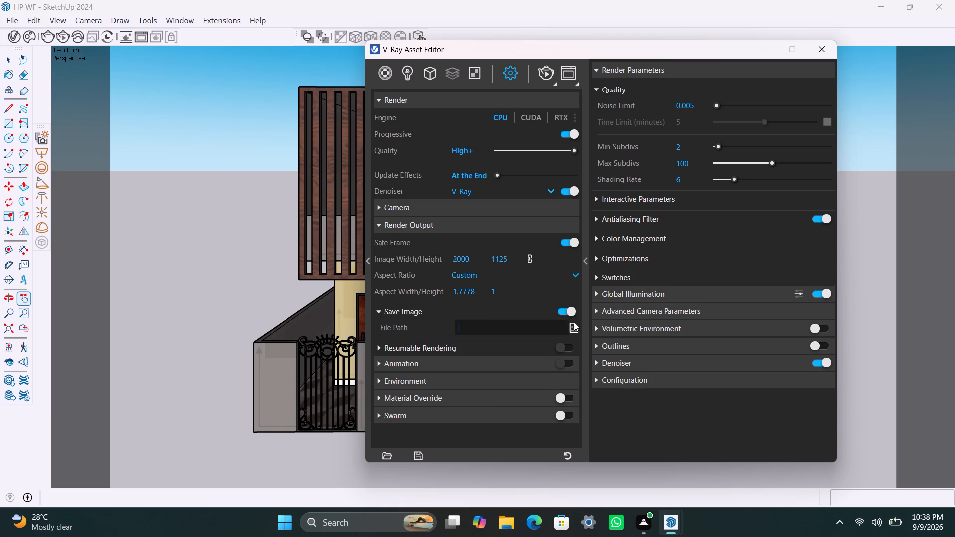
pyautogui.click(574, 322)
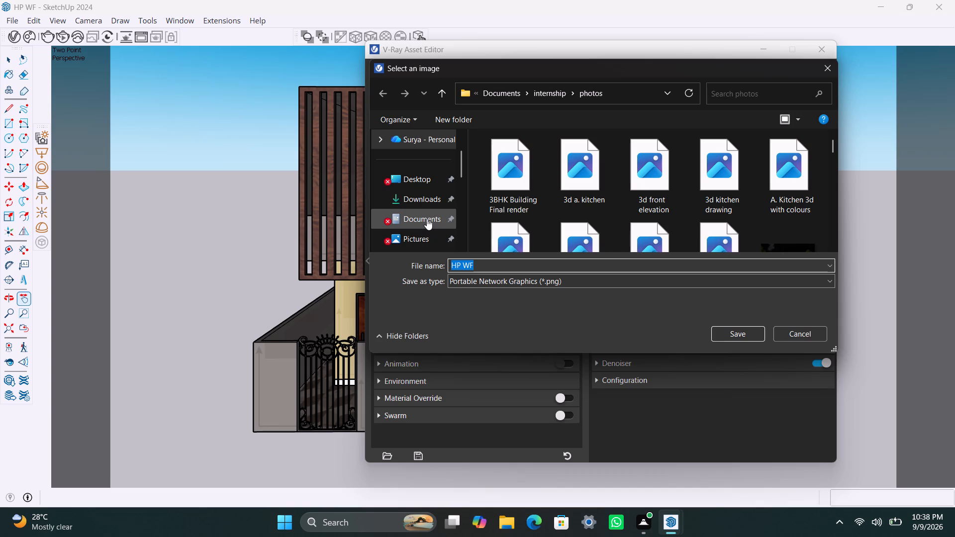
pyautogui.click(751, 329)
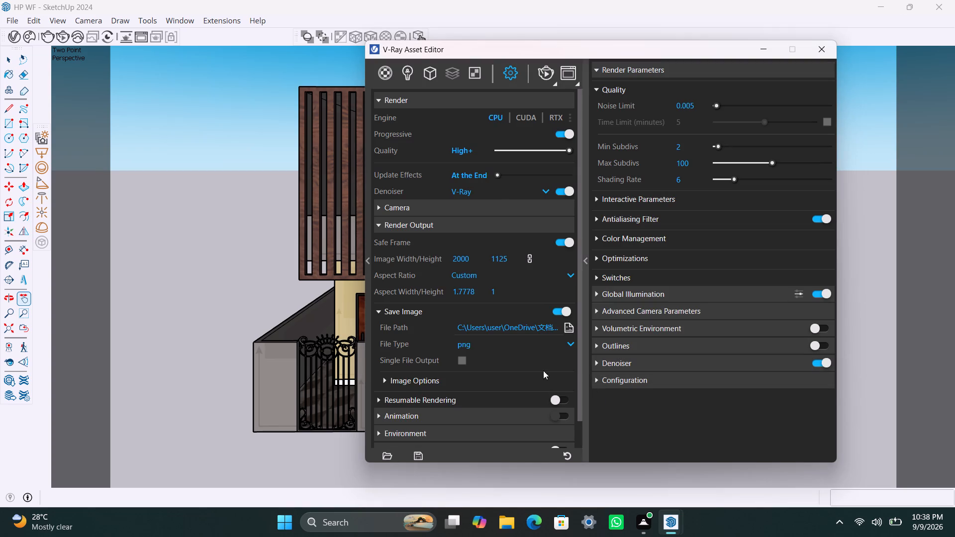
pyautogui.click(507, 342)
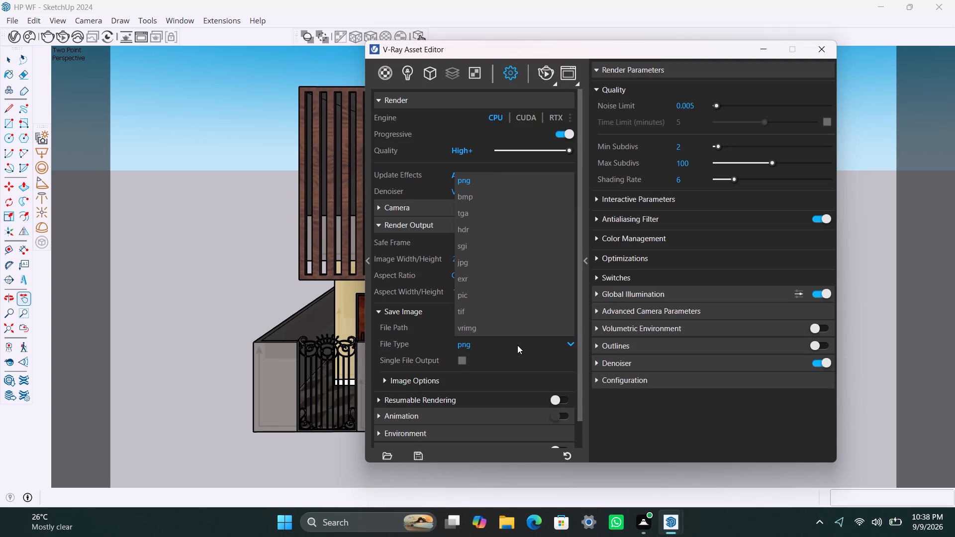
pyautogui.click(231, 252)
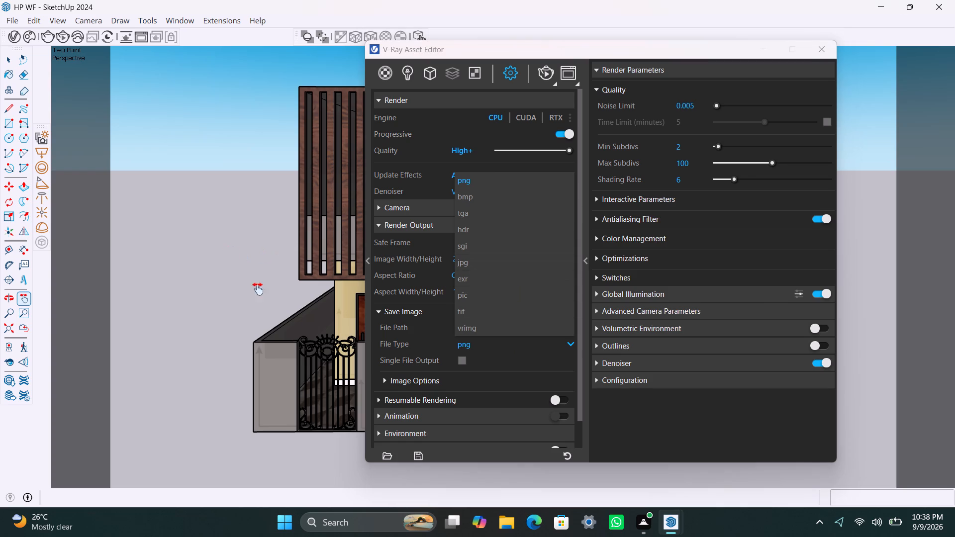
pyautogui.press('Escape')
pyautogui.click(486, 187)
# Replace the environment background's sky texture with the bitmap charolettenbrunn_park_2k.exr from the SKETCH UP Materials folder, and return to the render settings.
pyautogui.scroll(-2, 460, 379)
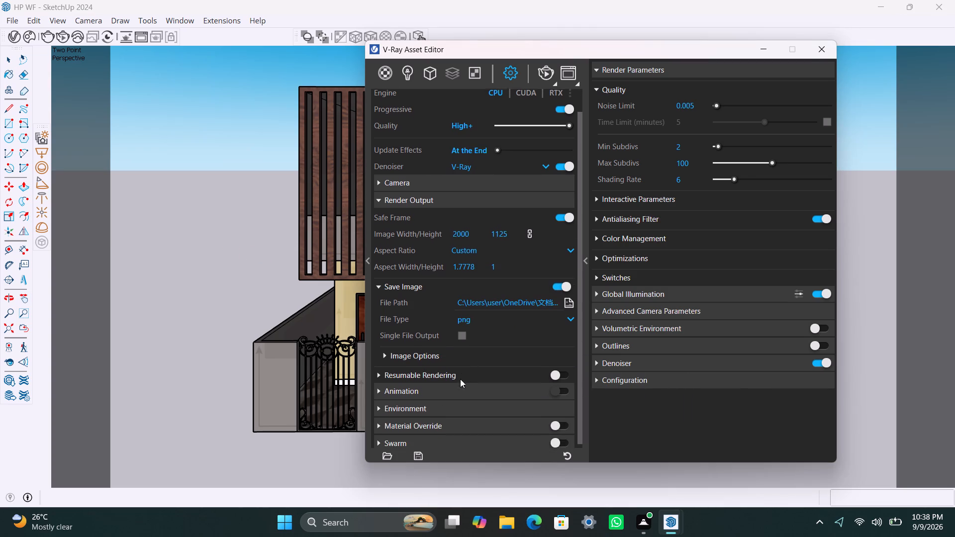
pyautogui.scroll(-2, 393, 378)
pyautogui.scroll(-2, 490, 438)
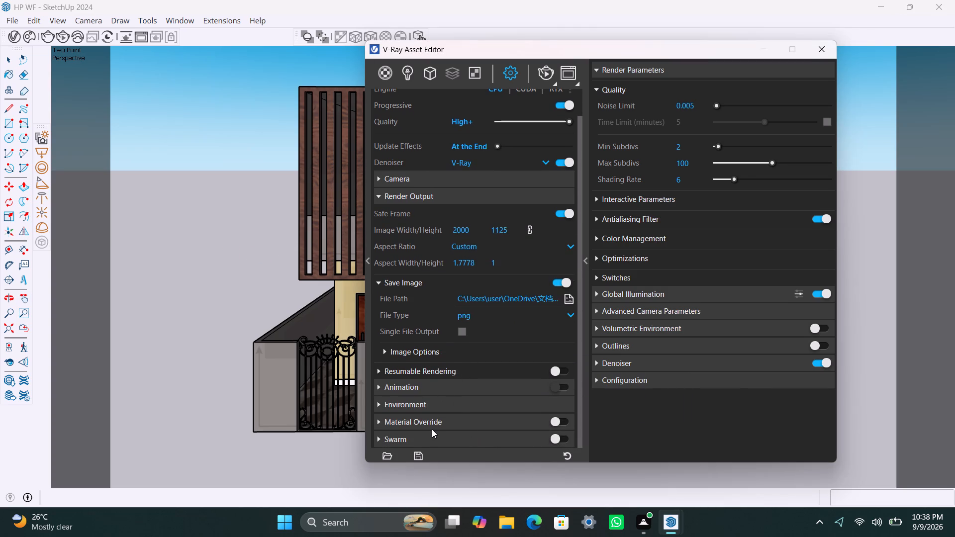
pyautogui.click(379, 401)
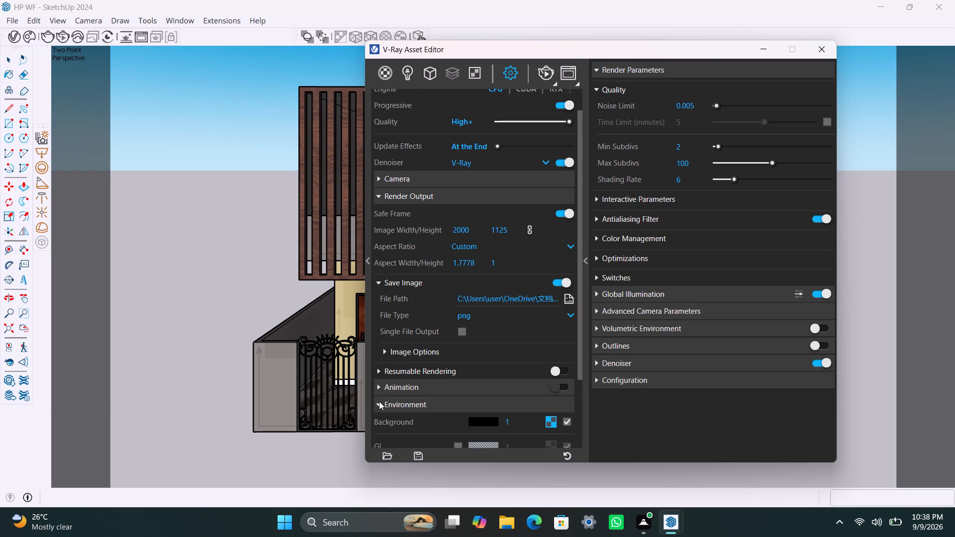
pyautogui.scroll(-2, 441, 400)
pyautogui.click(555, 330)
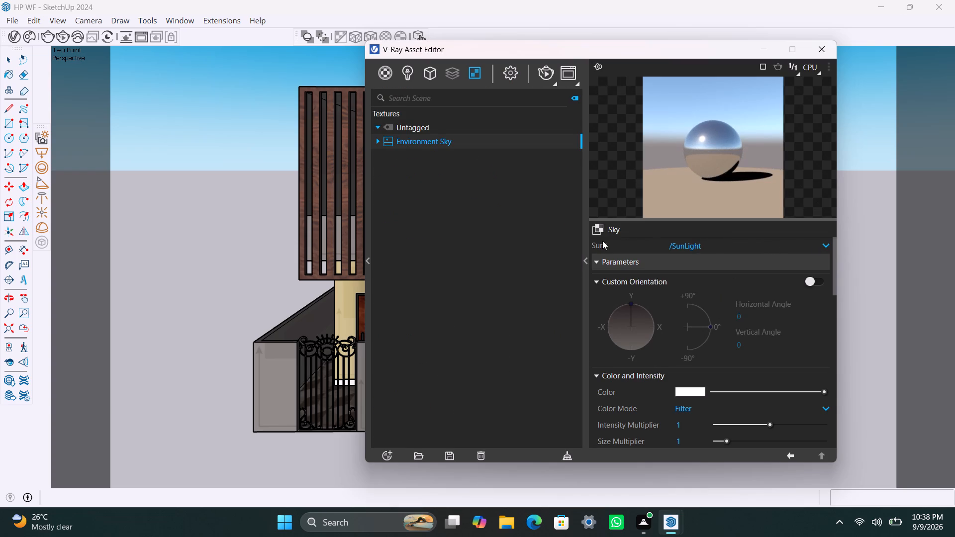
pyautogui.click(600, 225)
pyautogui.click(666, 240)
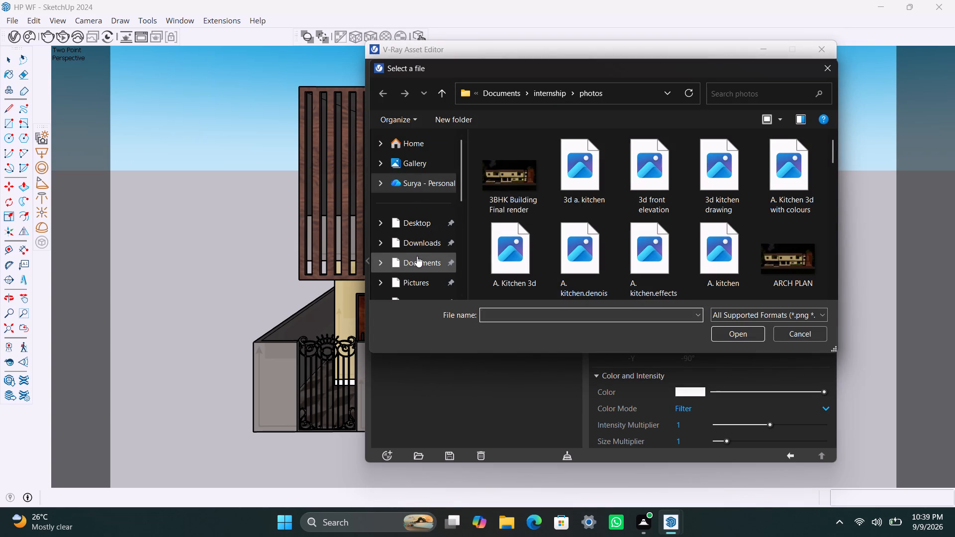
pyautogui.doubleClick(430, 260)
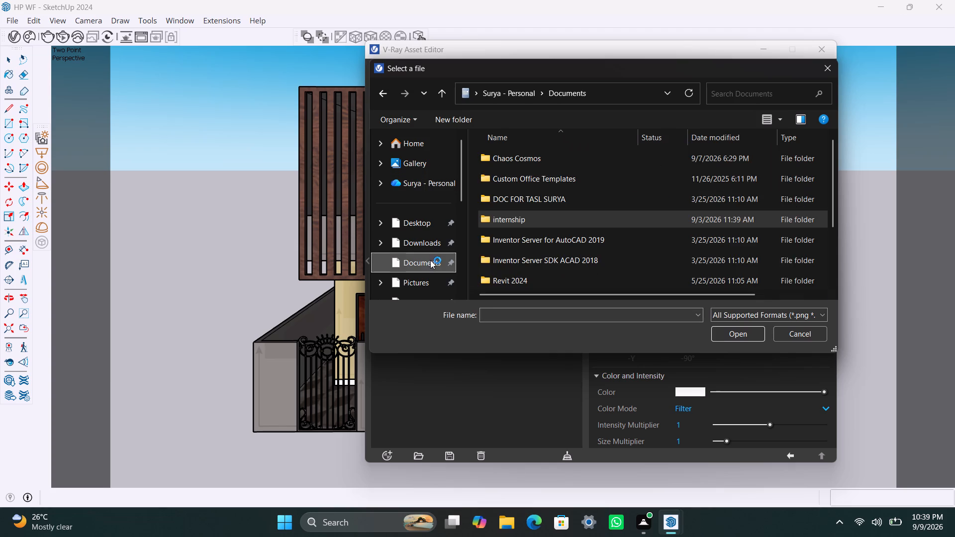
pyautogui.scroll(-1, 535, 277)
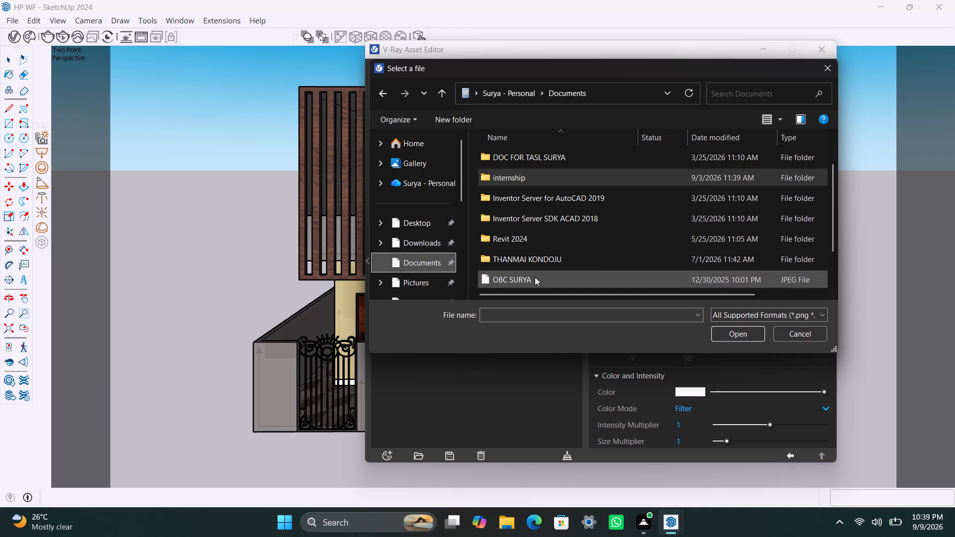
pyautogui.doubleClick(535, 263)
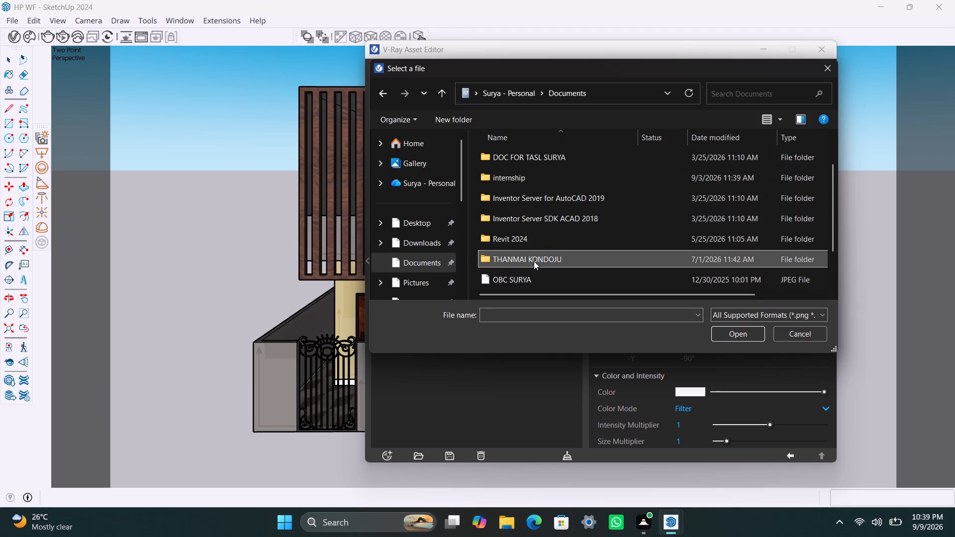
pyautogui.doubleClick(601, 258)
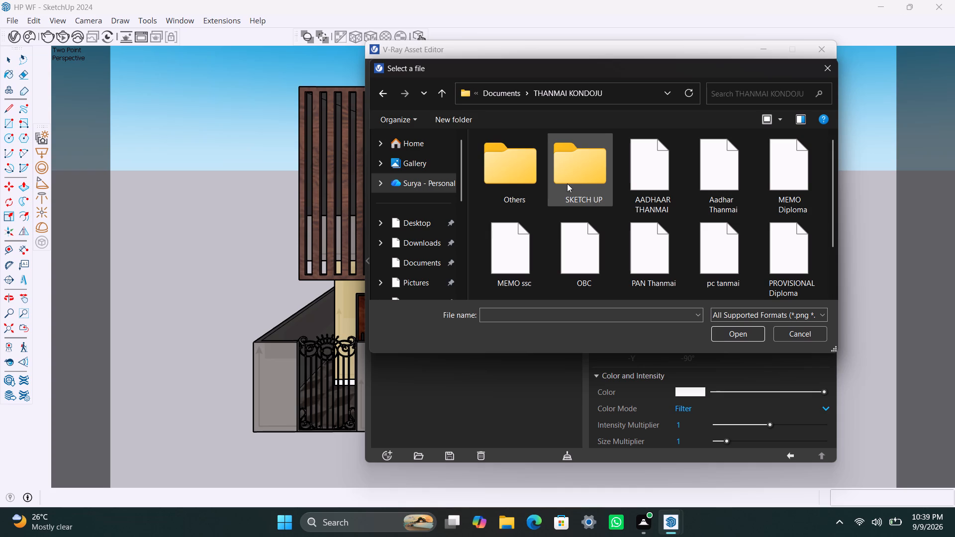
pyautogui.doubleClick(570, 183)
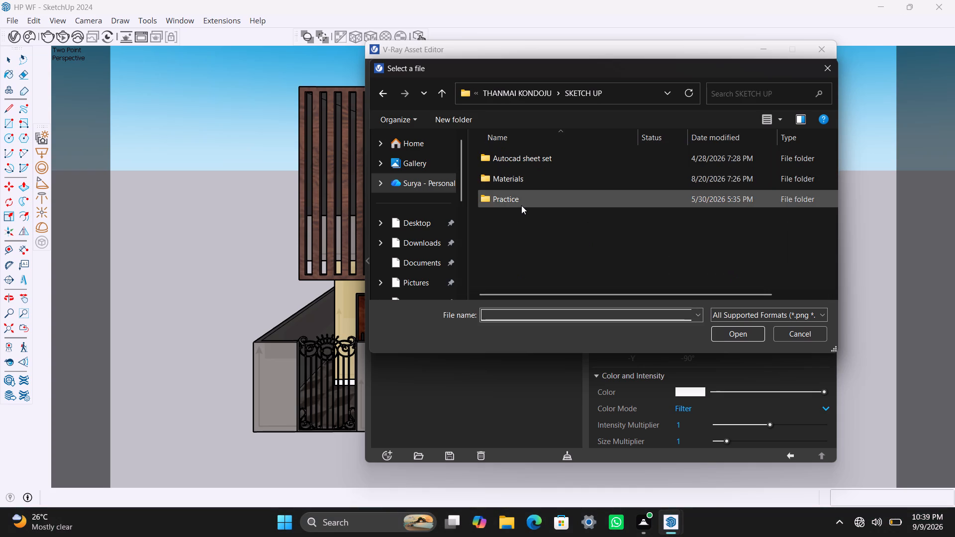
pyautogui.doubleClick(547, 177)
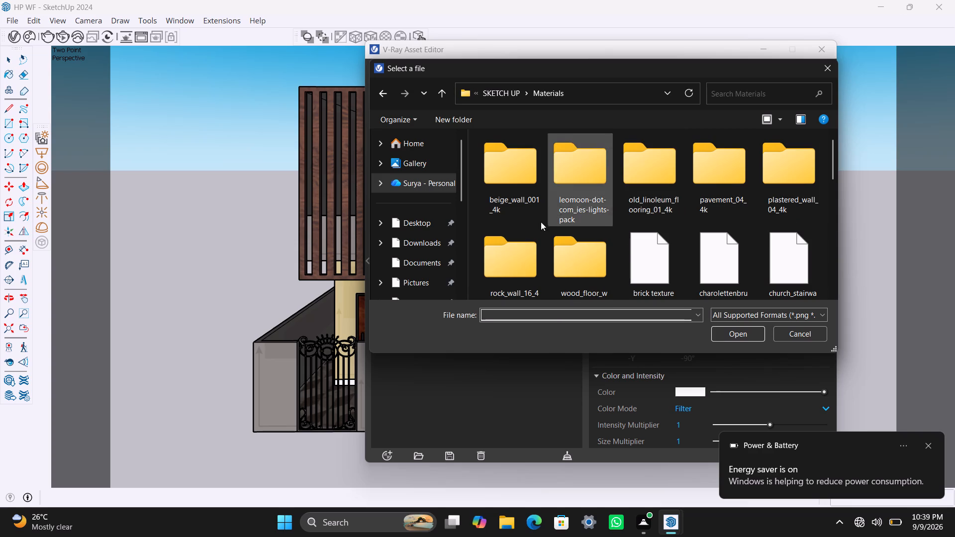
pyautogui.scroll(-2, 568, 245)
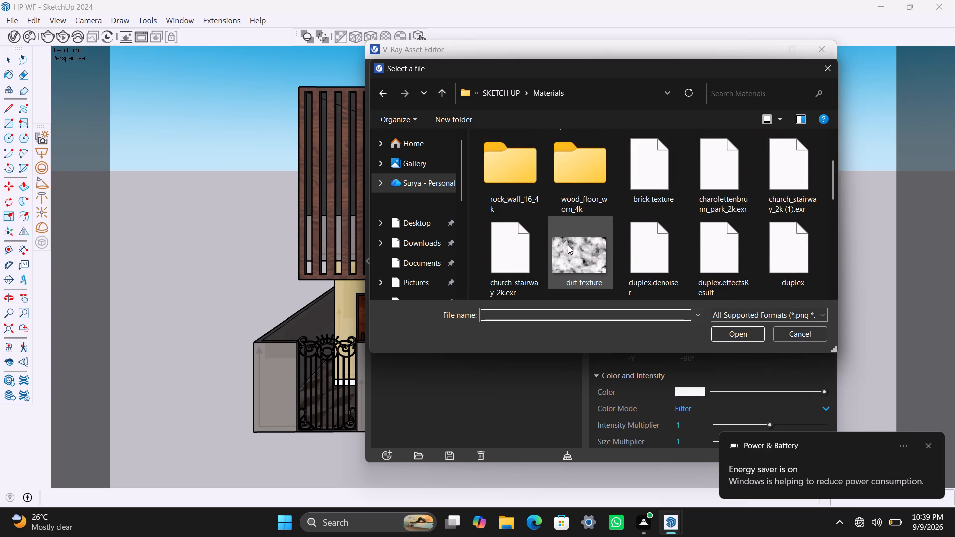
pyautogui.click(740, 174)
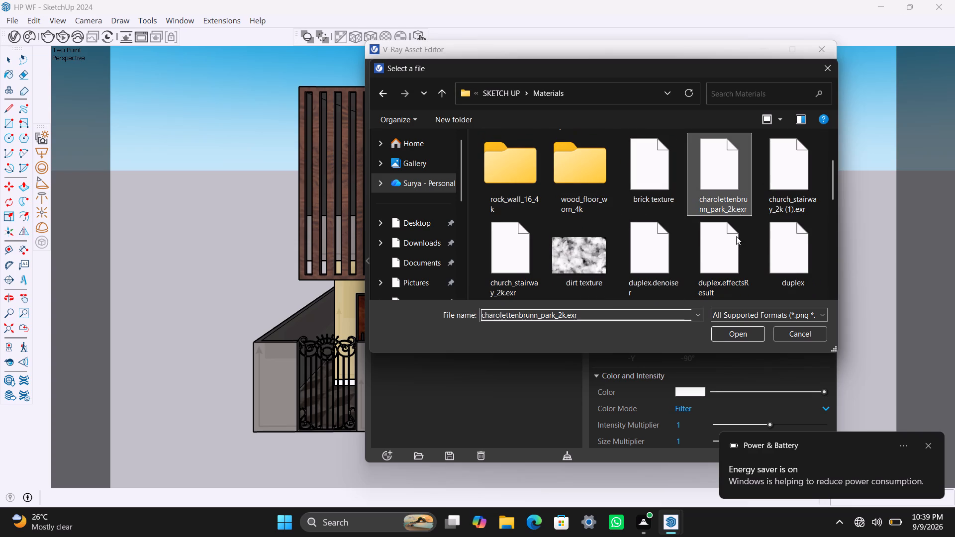
pyautogui.click(736, 331)
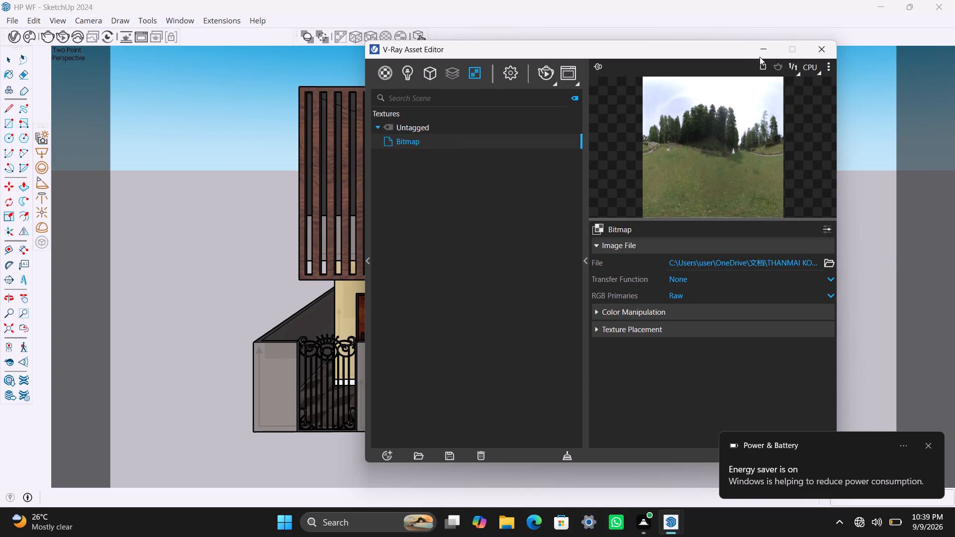
pyautogui.click(505, 69)
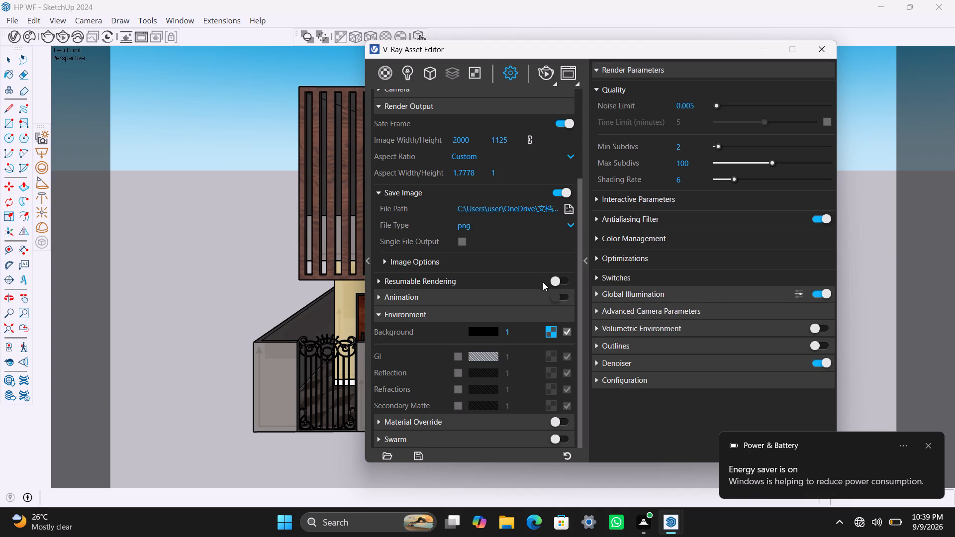
pyautogui.scroll(2, 670, 198)
# Set the render quality's noise limit to 0.01 and the maximum subdivs to 64.
pyautogui.moveTo(700, 106); pyautogui.dragTo(619, 110)
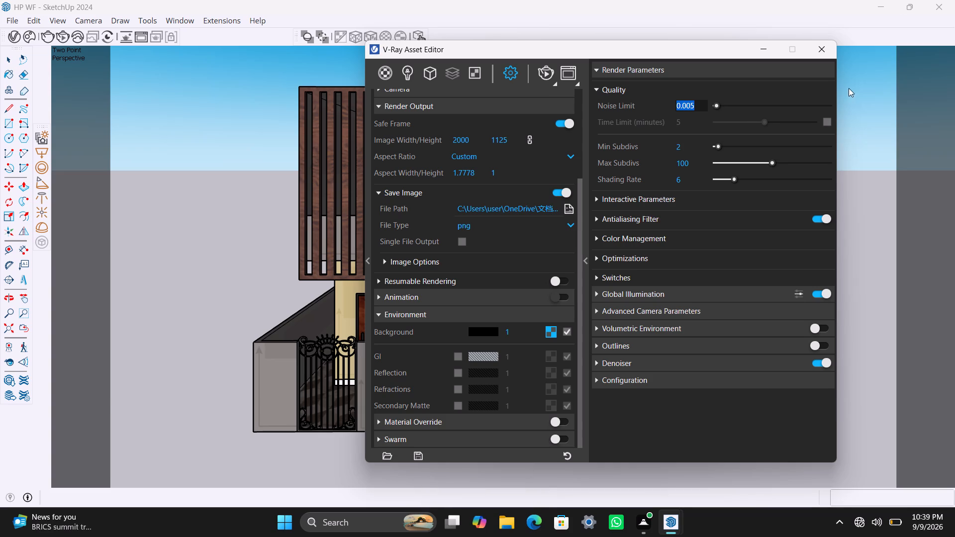
pyautogui.write('0.01')
pyautogui.click(696, 149)
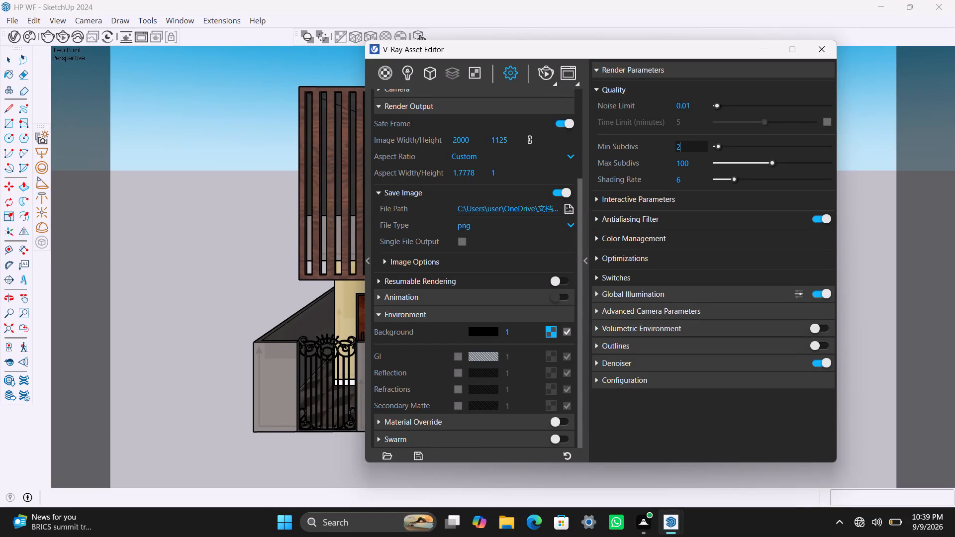
pyautogui.moveTo(696, 163); pyautogui.dragTo(646, 164)
pyautogui.write('64')
# Review the Color Management and Optimizations render parameters without changing them, and put the asset editor away.
pyautogui.click(600, 235)
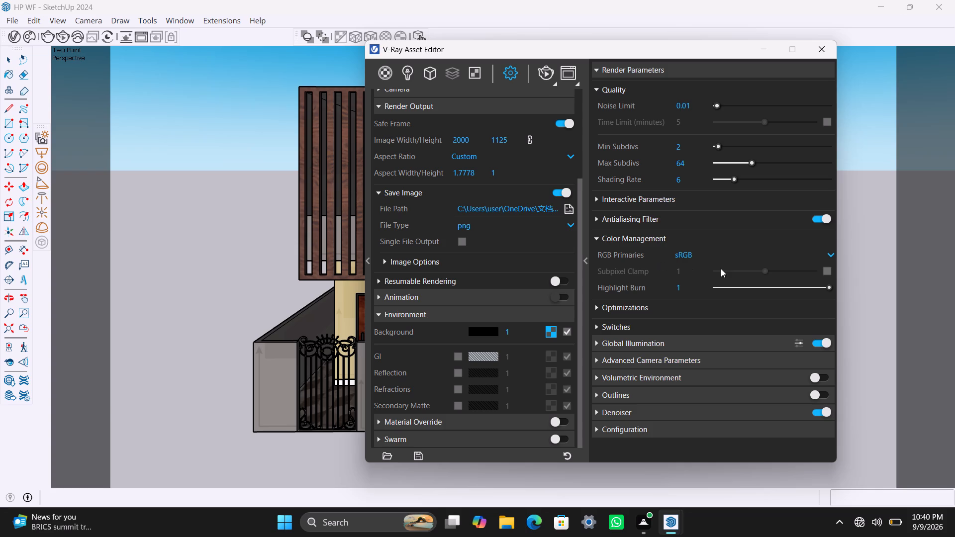
pyautogui.click(744, 258)
pyautogui.click(744, 257)
pyautogui.click(604, 307)
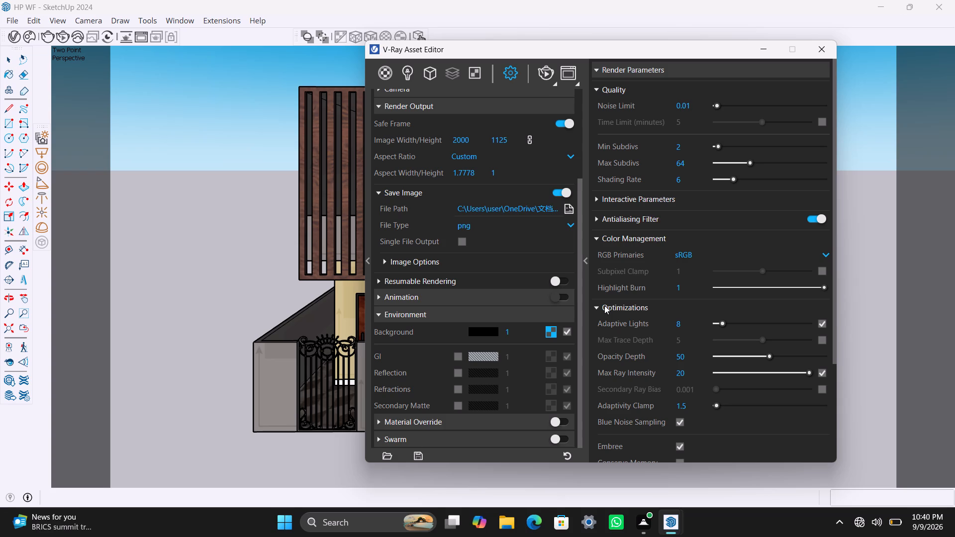
pyautogui.click(604, 305)
pyautogui.scroll(-1, 661, 333)
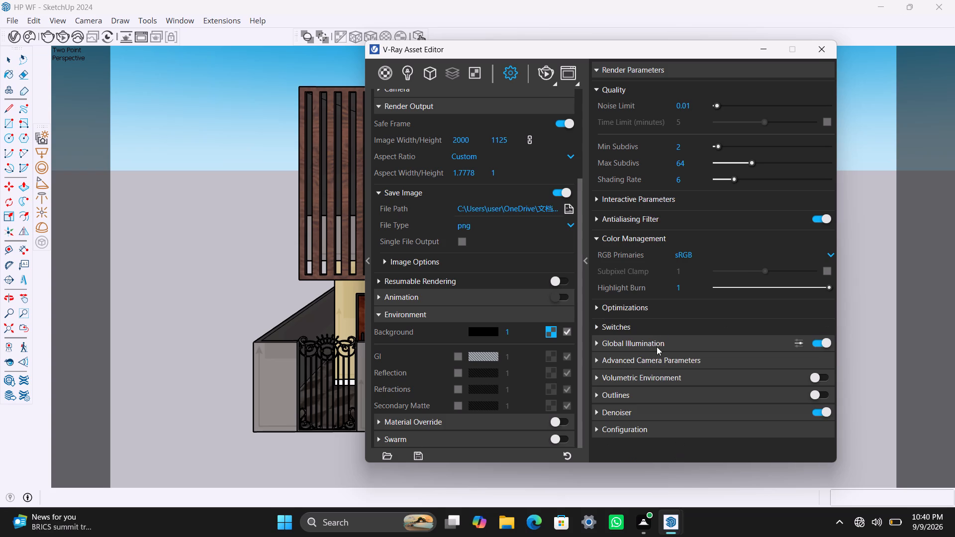
pyautogui.scroll(-1, 657, 347)
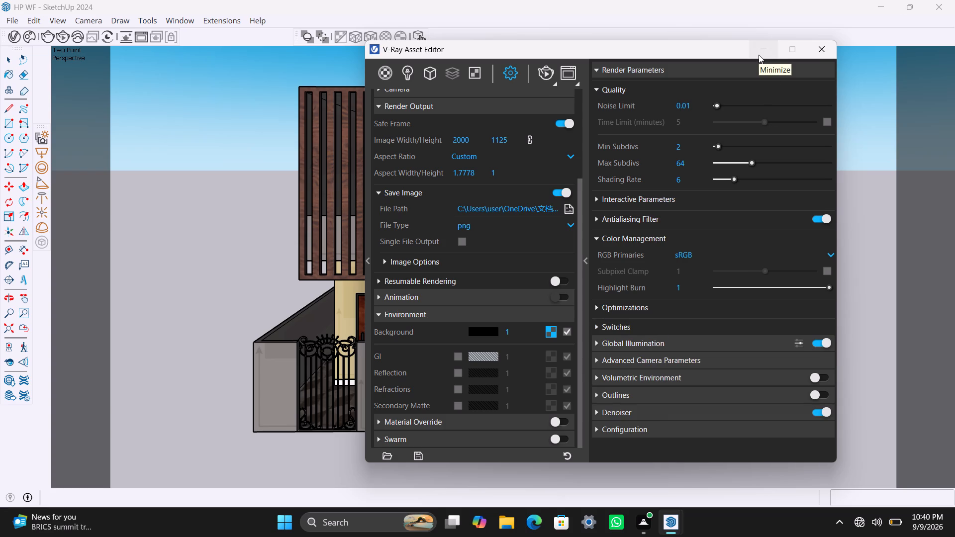
pyautogui.click(761, 49)
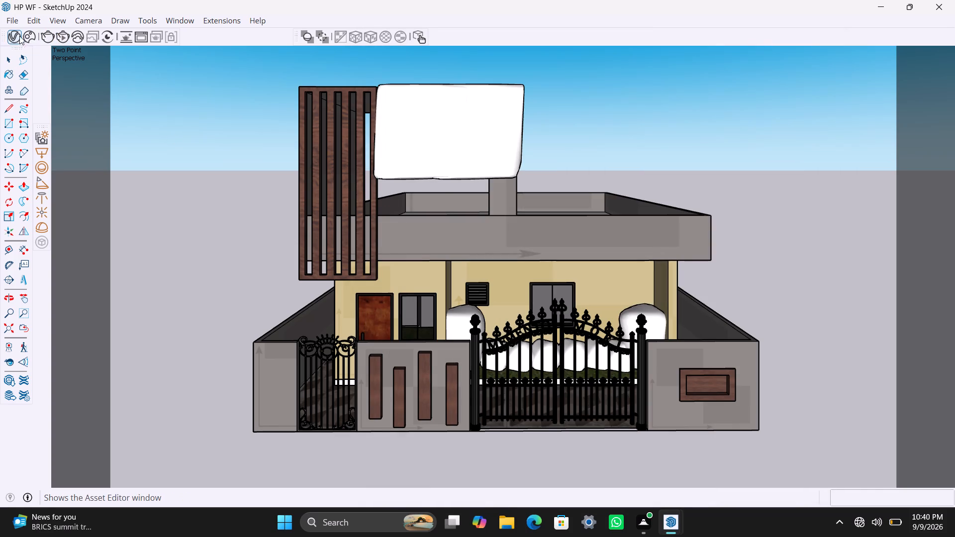
# Set the SunLight intensity to 0.5 in the V-Ray scene lights.
pyautogui.click(19, 32)
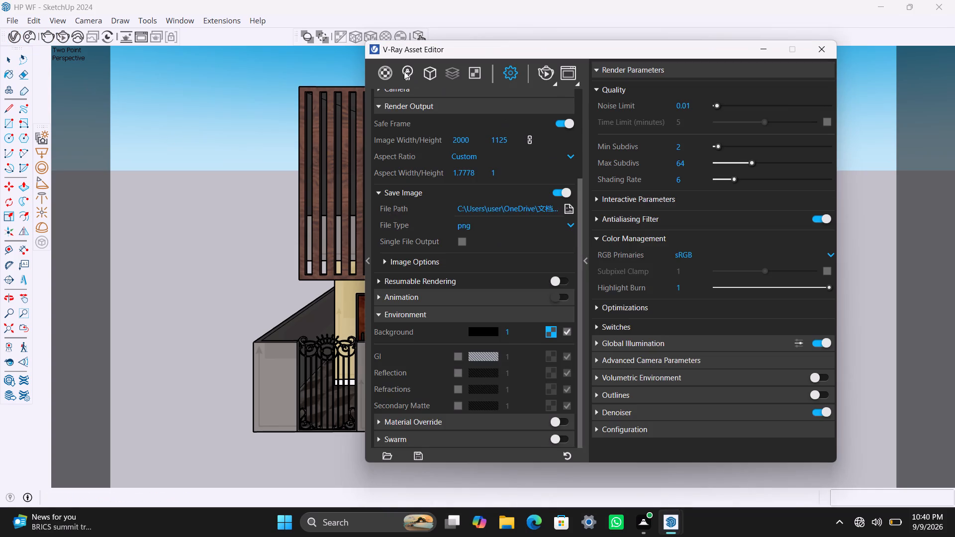
pyautogui.click(404, 71)
pyautogui.moveTo(556, 138); pyautogui.dragTo(502, 145)
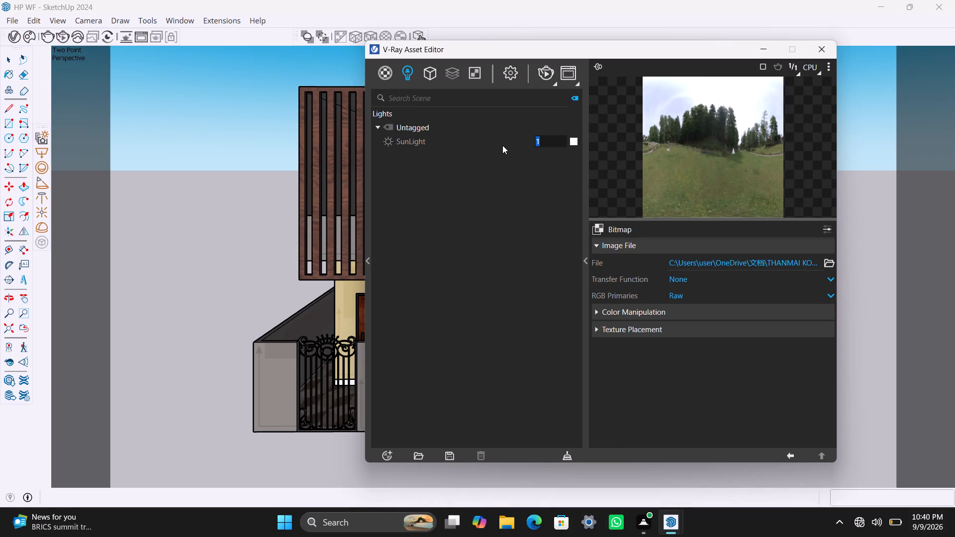
pyautogui.moveTo(502, 145); pyautogui.dragTo(501, 147)
pyautogui.write('0.5')
pyautogui.click(235, 122)
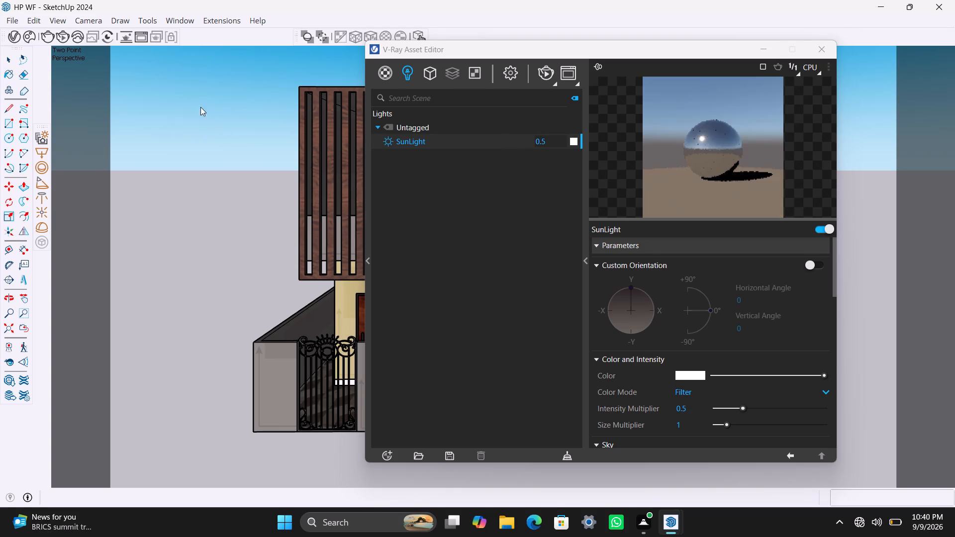
# Place a V-Ray dome light on the open ground outside the compound wall, beside the small gate's end.
pyautogui.click(43, 225)
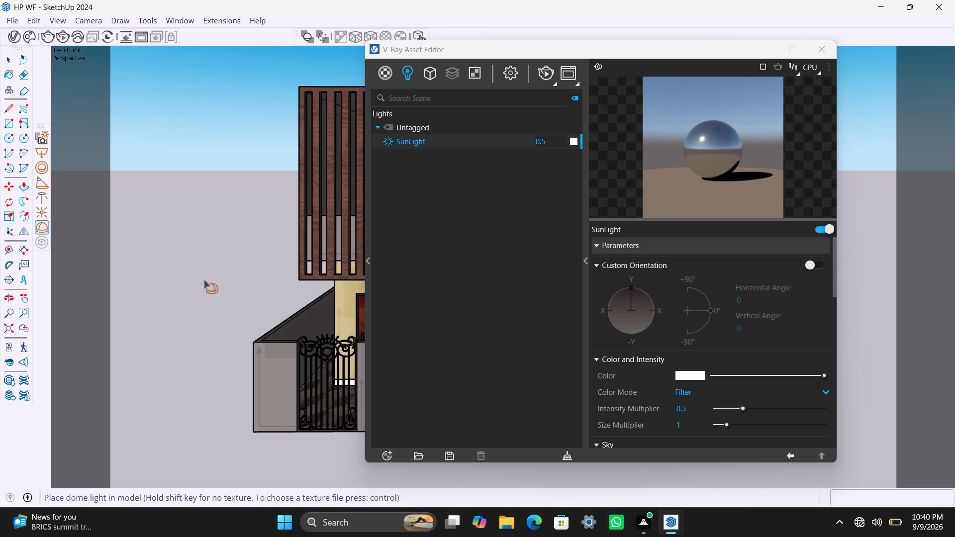
pyautogui.click(185, 394)
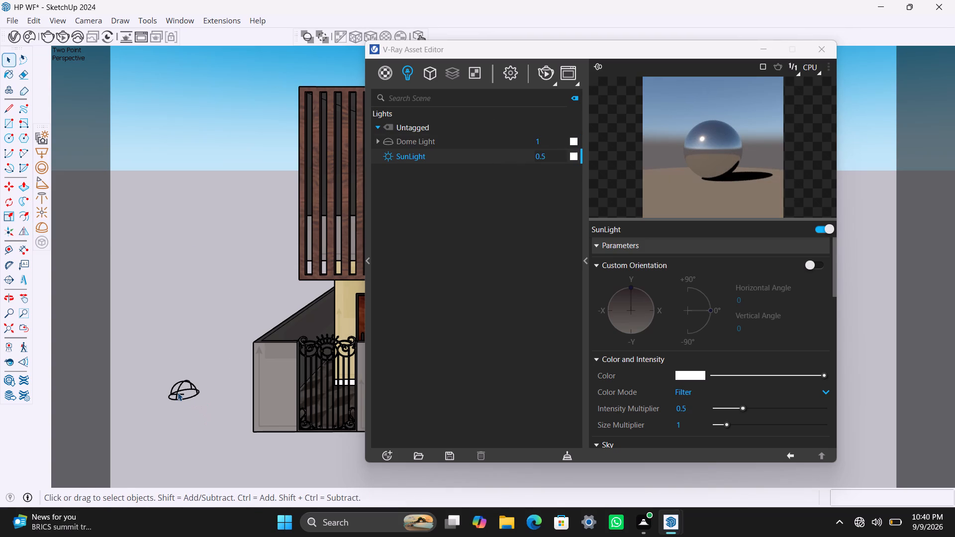
# Scale the dome light by about 2.51 along the blue axis and about 2.55 along the red axis.
pyautogui.scroll(1, 178, 393)
pyautogui.click(179, 393)
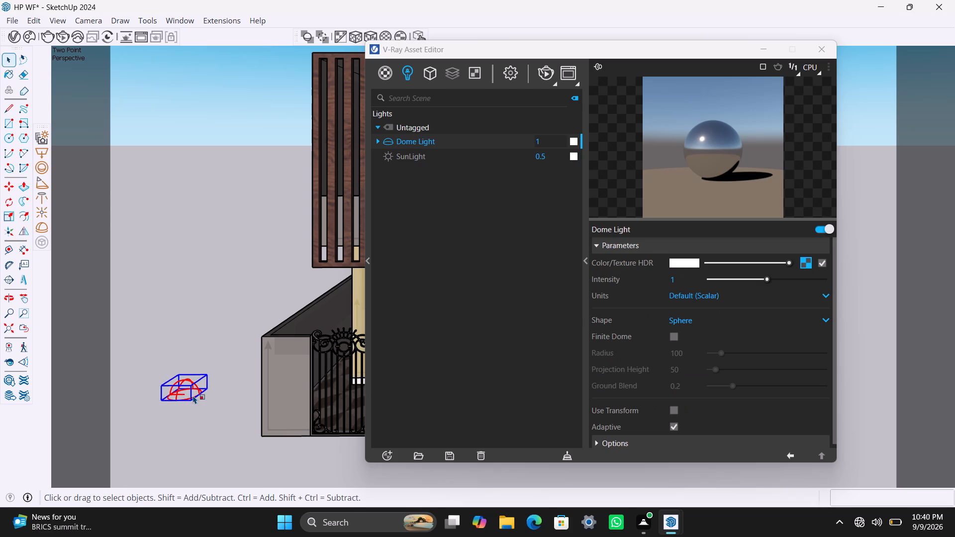
pyautogui.press('s')
pyautogui.scroll(4, 201, 380)
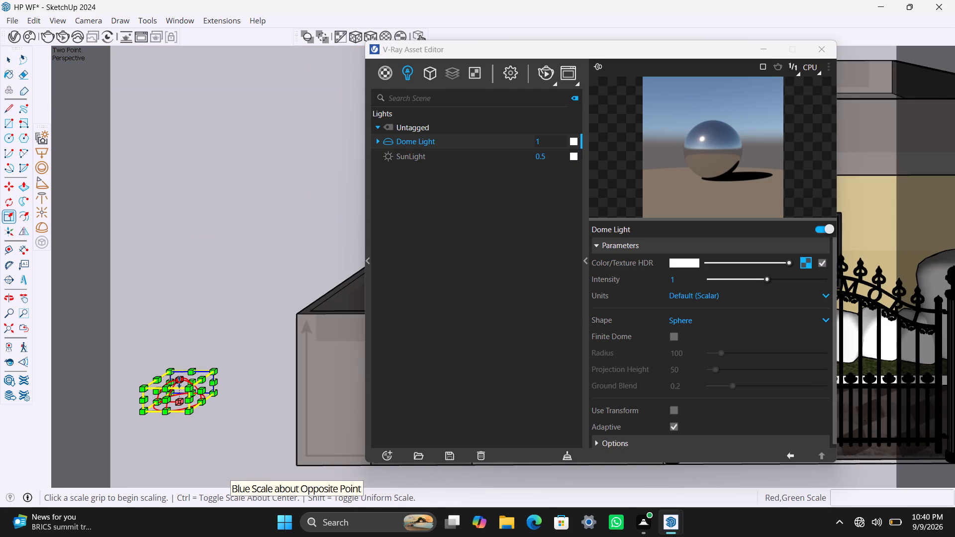
pyautogui.moveTo(179, 382); pyautogui.dragTo(190, 345)
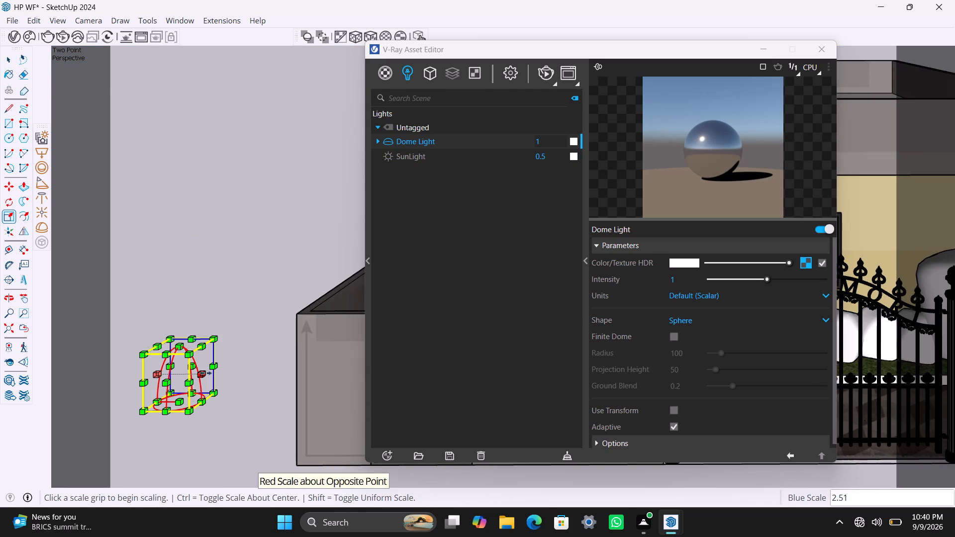
pyautogui.moveTo(205, 372); pyautogui.dragTo(270, 380)
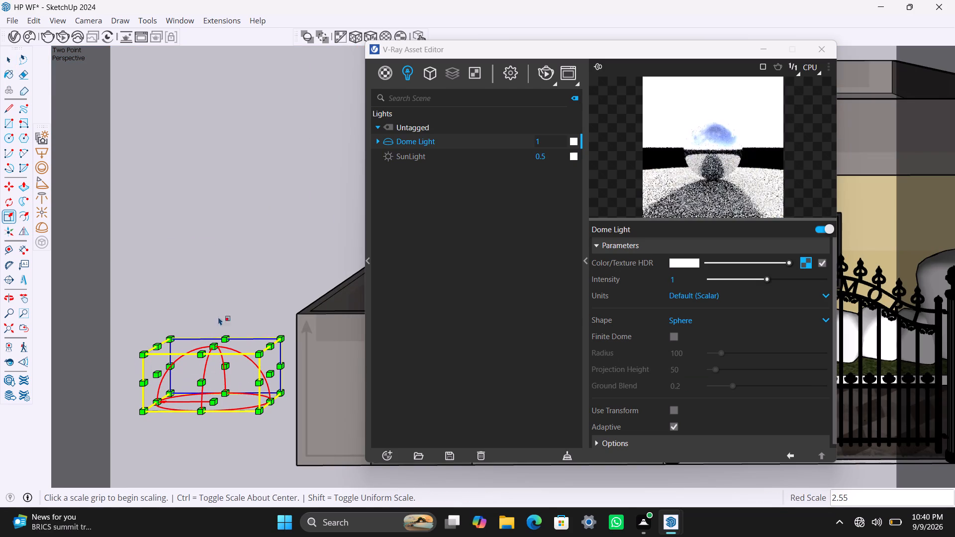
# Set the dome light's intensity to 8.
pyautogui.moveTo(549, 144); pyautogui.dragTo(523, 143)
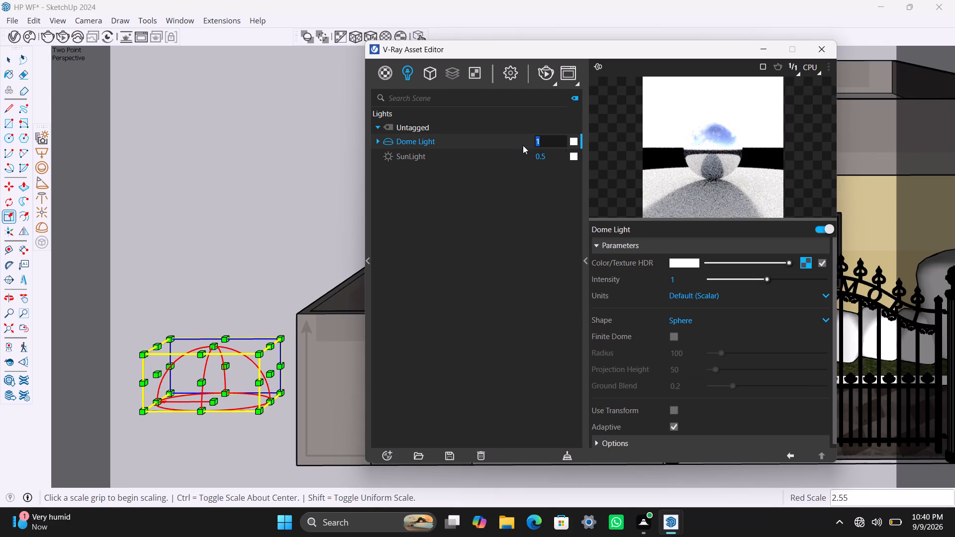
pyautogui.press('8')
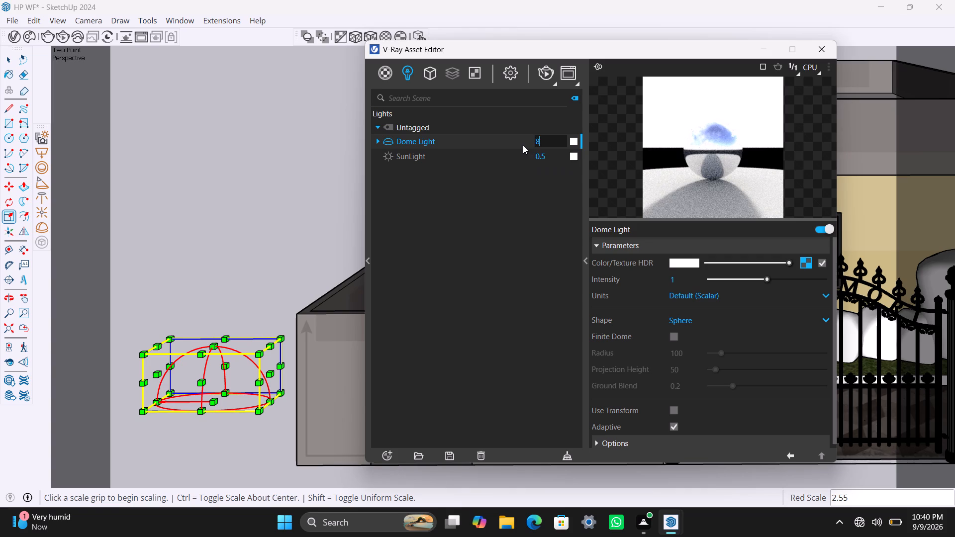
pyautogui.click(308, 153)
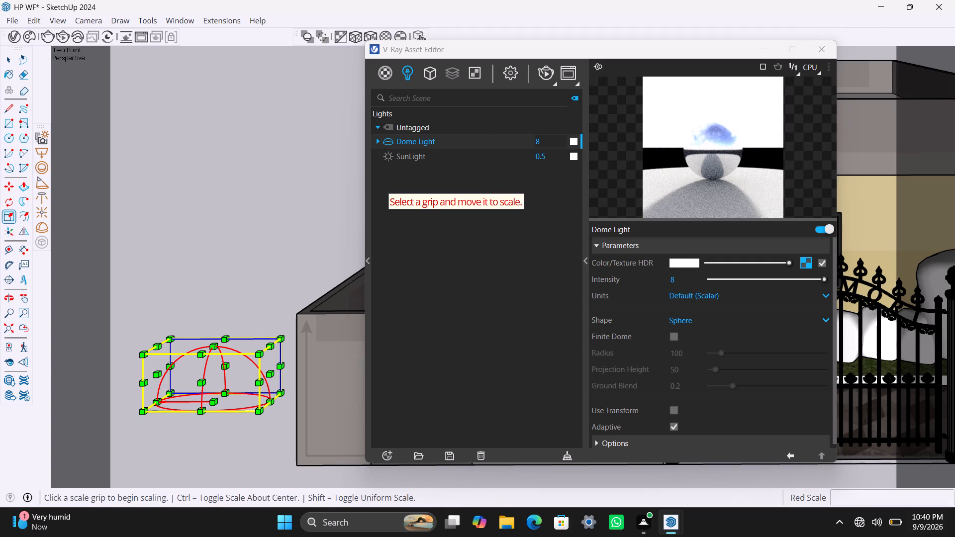
# Set the dome light's intensity to 10 and leave the Scale tool.
pyautogui.moveTo(553, 141); pyautogui.dragTo(496, 141)
pyautogui.write('10')
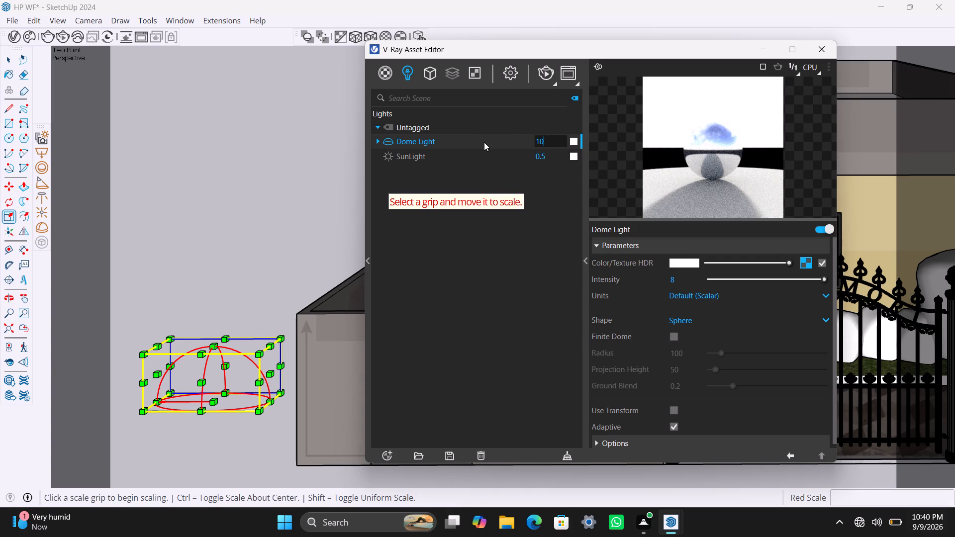
pyautogui.click(287, 146)
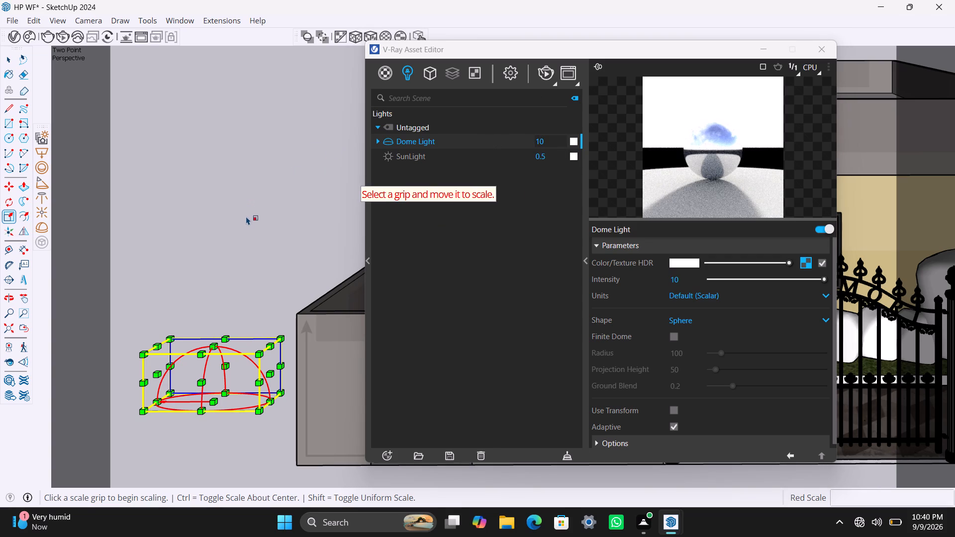
pyautogui.click(246, 215)
pyautogui.press('space')
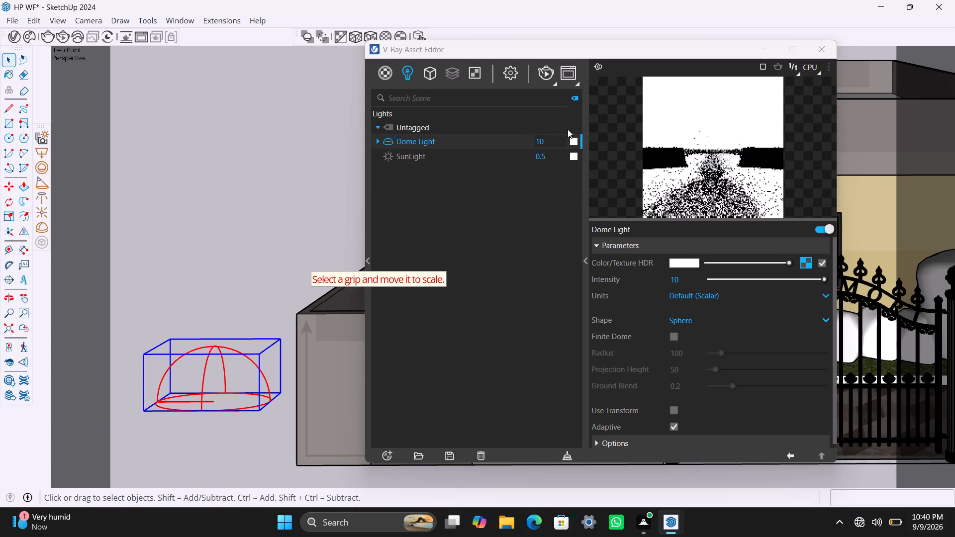
# Replace the dome light's HDR texture with the bitmap charolettenbrunn_park_2k.exr from the SKETCH UP Materials folder.
pyautogui.click(802, 261)
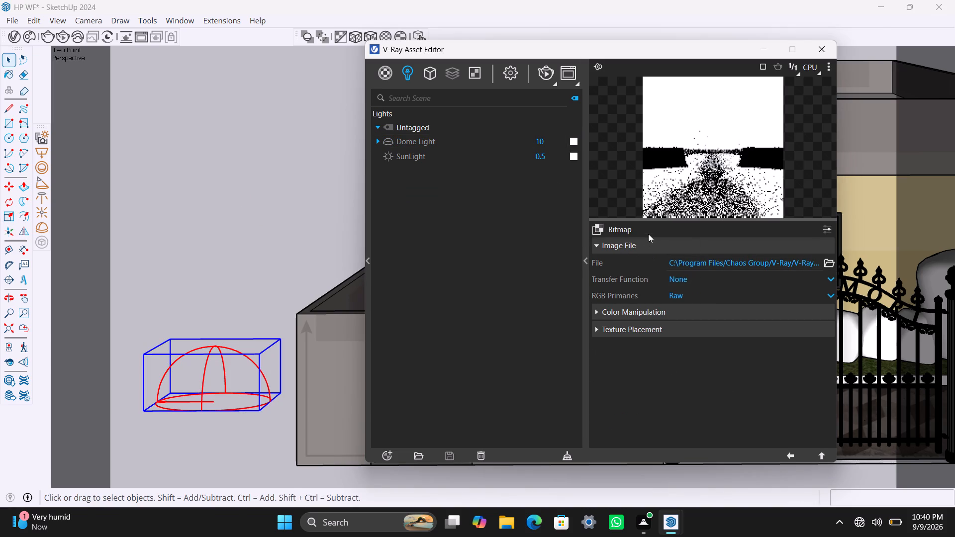
pyautogui.click(618, 227)
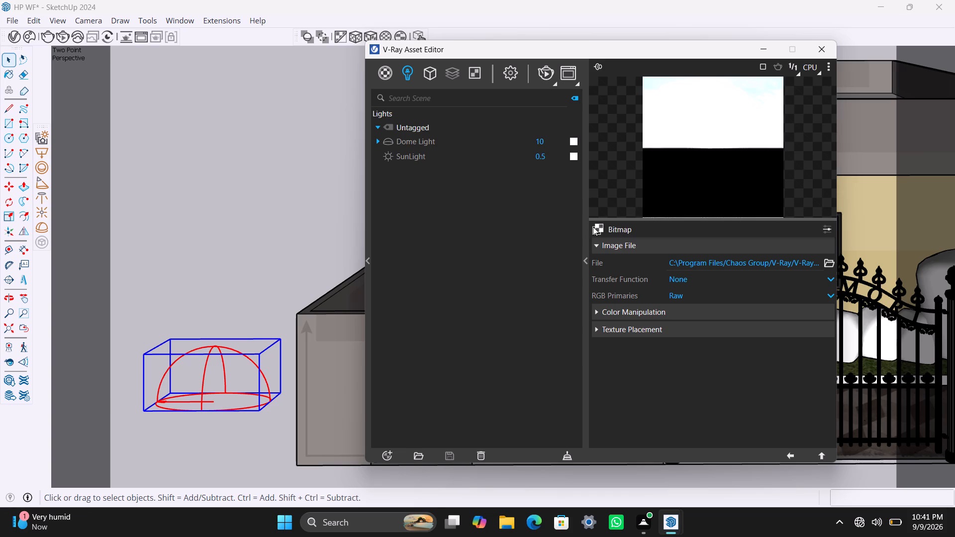
pyautogui.click(593, 227)
pyautogui.click(621, 235)
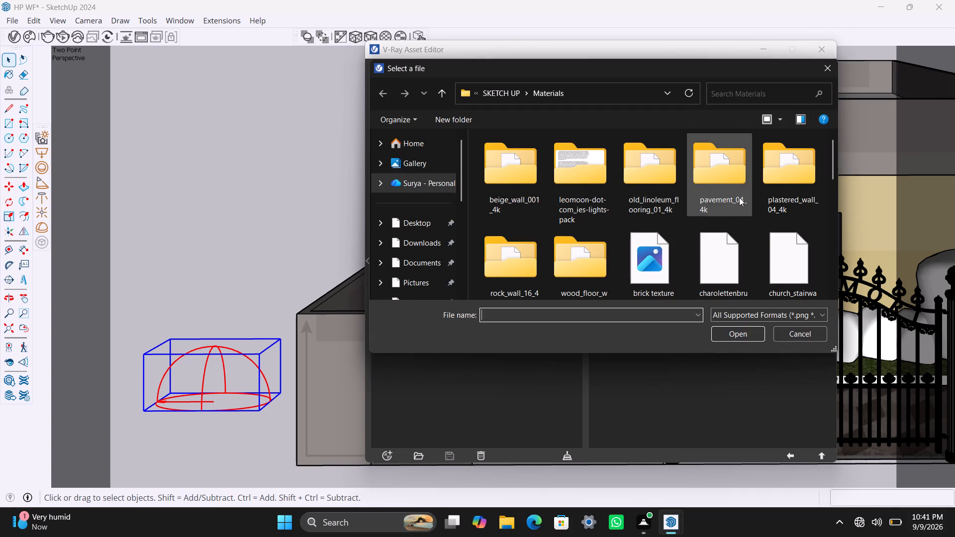
pyautogui.scroll(-2, 719, 259)
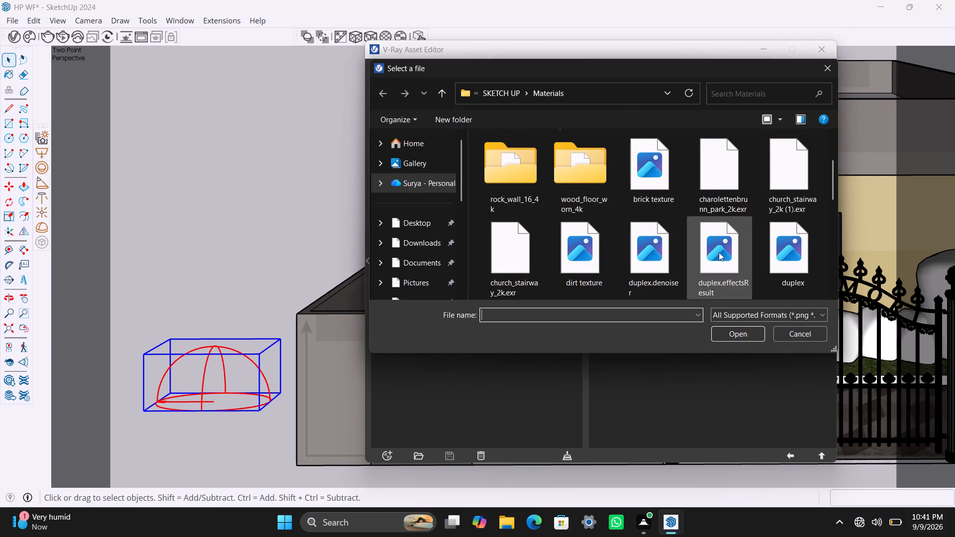
pyautogui.click(721, 186)
pyautogui.click(739, 328)
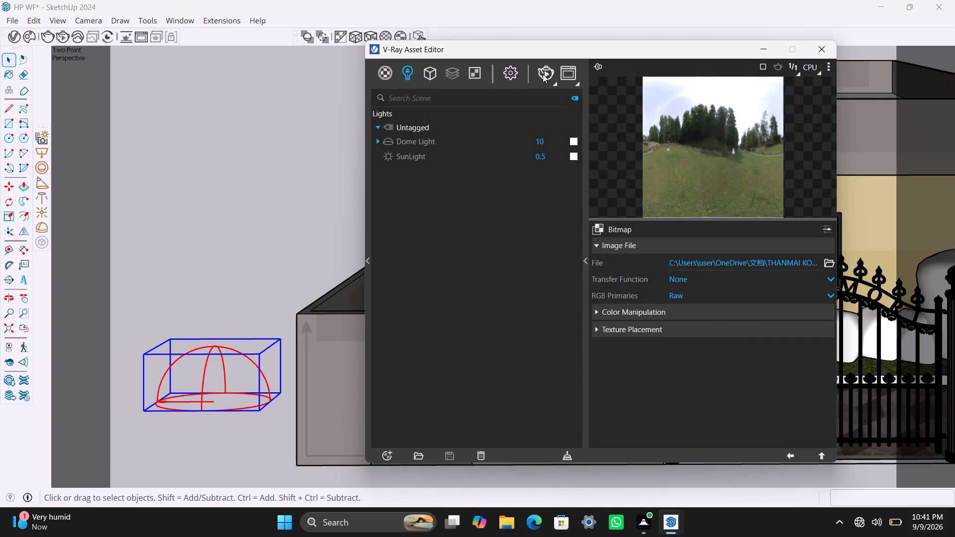
# Reframe the house front at a lower, near-frontal angle with the asset editor out of the way, and set the camera to Two-Point Perspective.
pyautogui.scroll(-6, 340, 346)
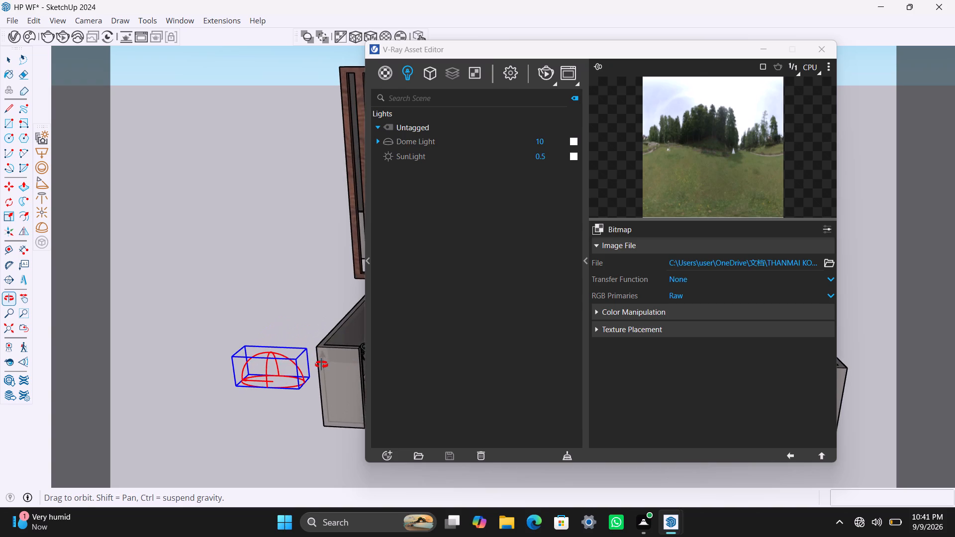
pyautogui.click(759, 42)
pyautogui.scroll(1, 587, 328)
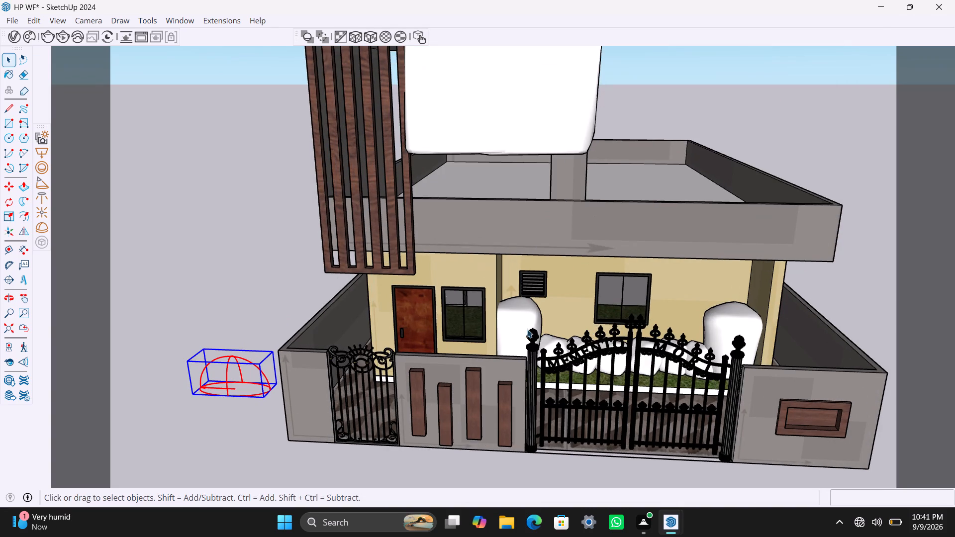
pyautogui.moveTo(519, 329); pyautogui.dragTo(547, 290, button='middle')
pyautogui.scroll(-2, 551, 305)
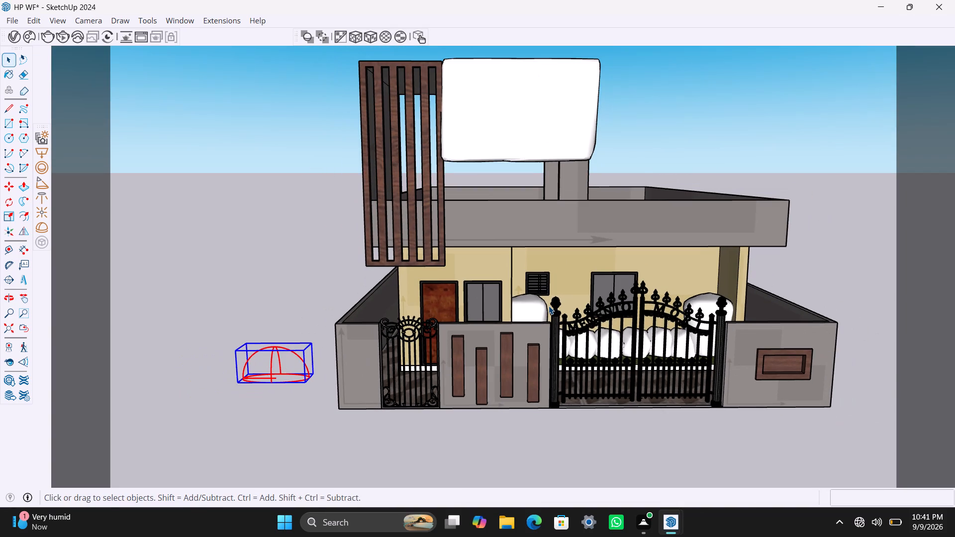
pyautogui.keyDown('shift'); pyautogui.moveTo(547, 307); pyautogui.dragTo(483, 351, button='middle'); pyautogui.keyUp('shift')
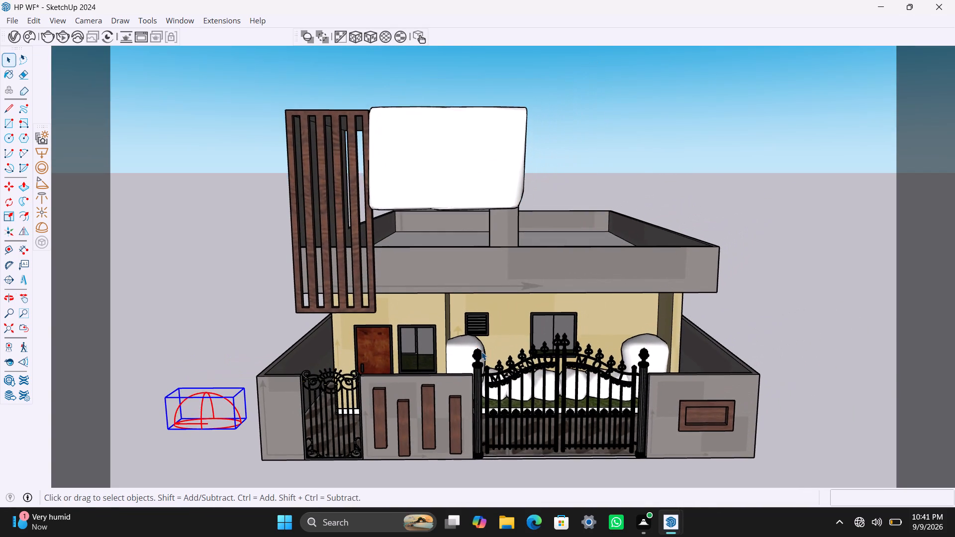
pyautogui.scroll(1, 481, 352)
pyautogui.moveTo(482, 350); pyautogui.dragTo(479, 315, button='middle')
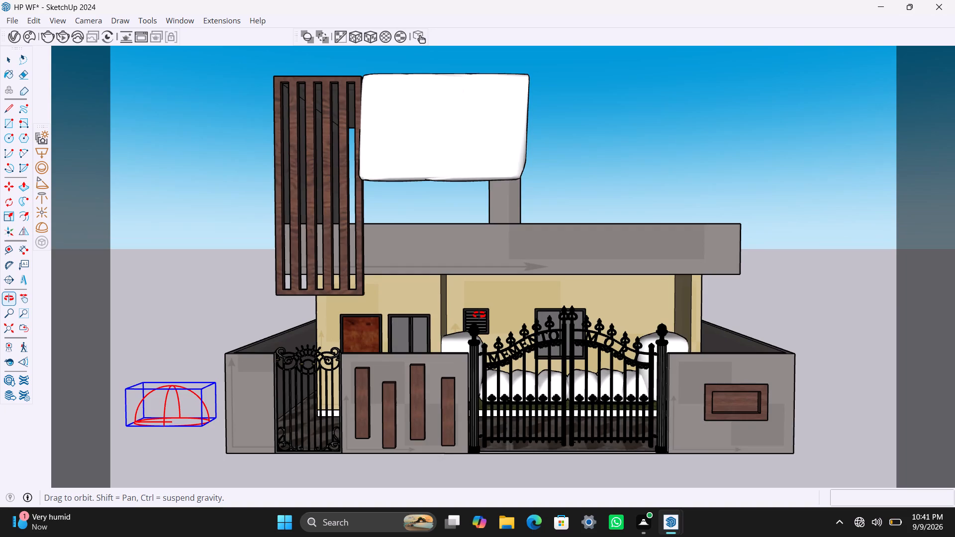
pyautogui.moveTo(479, 315); pyautogui.dragTo(490, 314, button='middle')
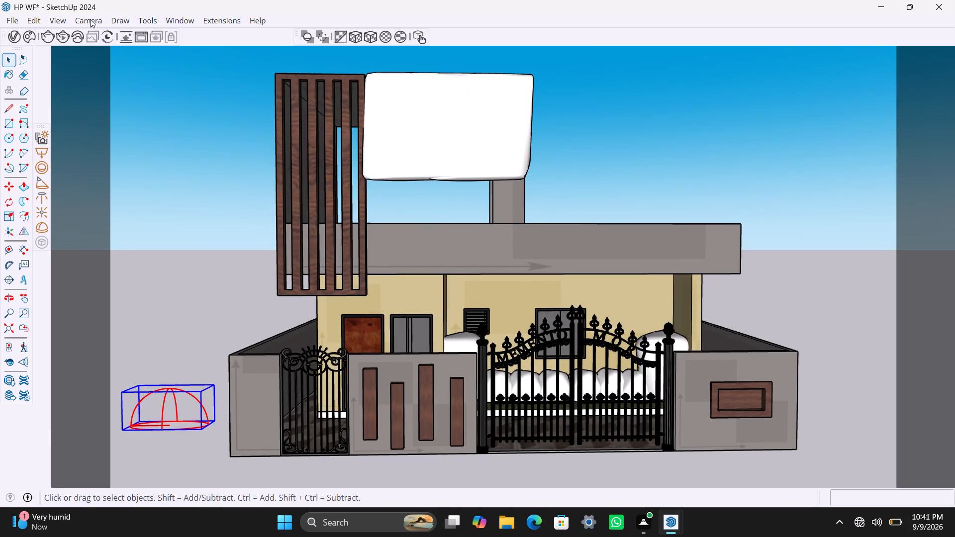
pyautogui.click(92, 19)
pyautogui.click(139, 113)
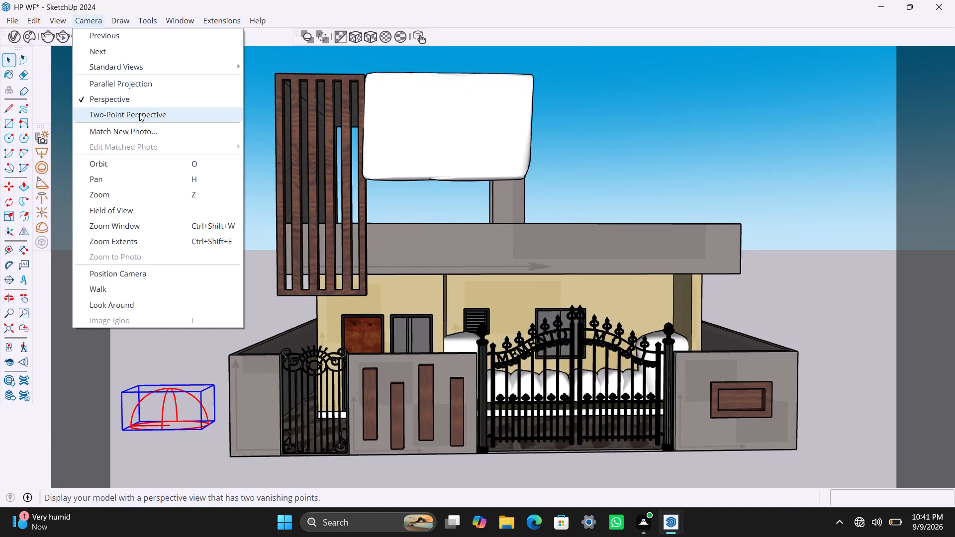
# Frame the house front closer and more squarely, and reapply Two-Point Perspective to the camera.
pyautogui.scroll(1, 478, 393)
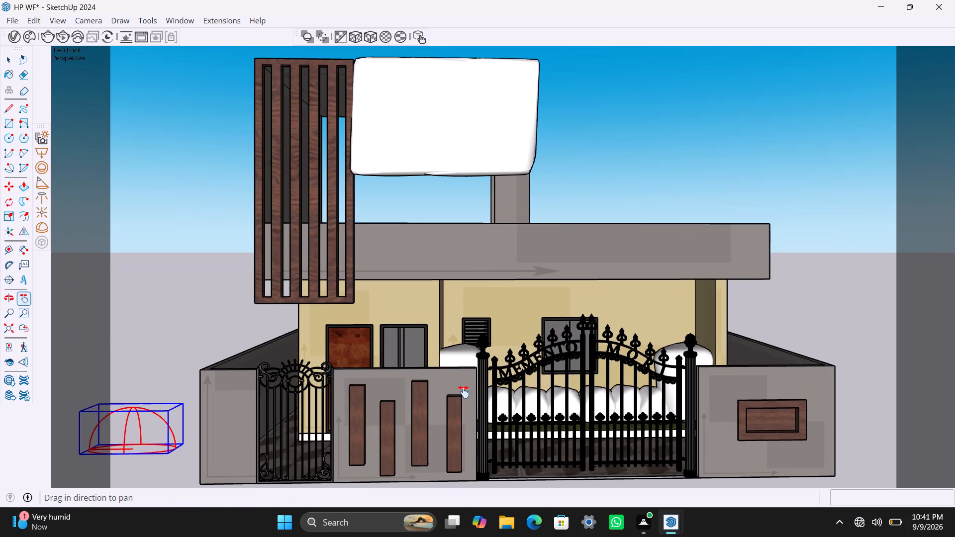
pyautogui.moveTo(464, 388); pyautogui.dragTo(461, 388, button='middle')
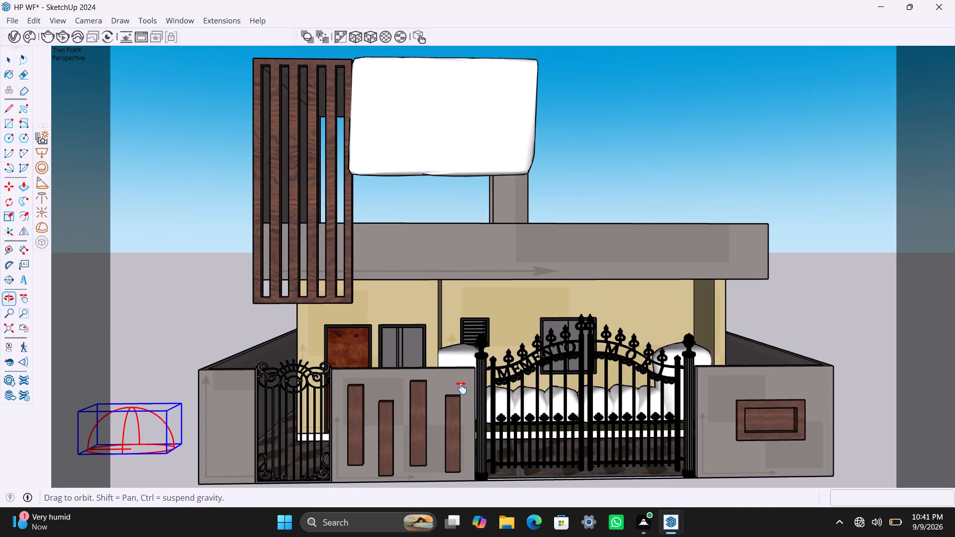
pyautogui.moveTo(461, 388); pyautogui.dragTo(456, 389, button='middle')
pyautogui.moveTo(589, 372); pyautogui.dragTo(577, 373, button='middle')
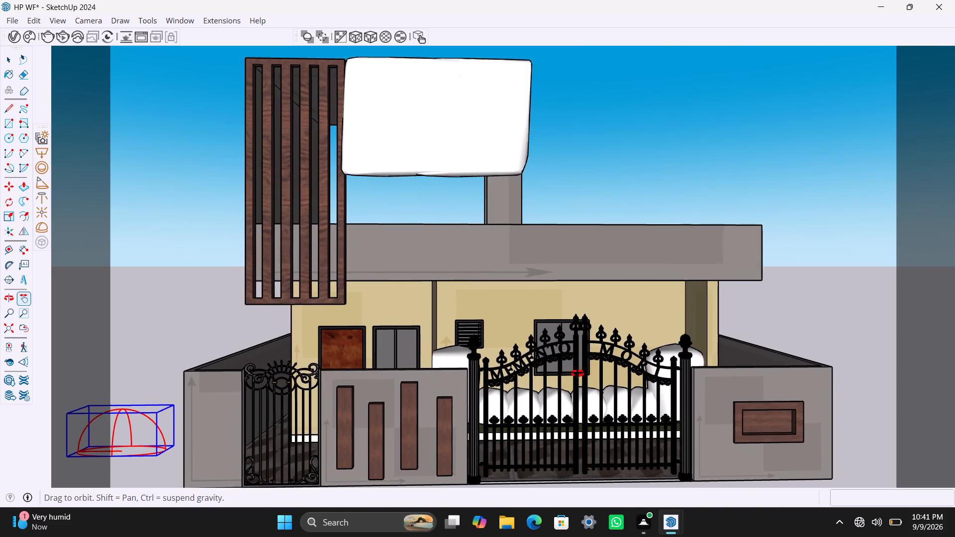
pyautogui.moveTo(577, 373); pyautogui.dragTo(574, 374, button='middle')
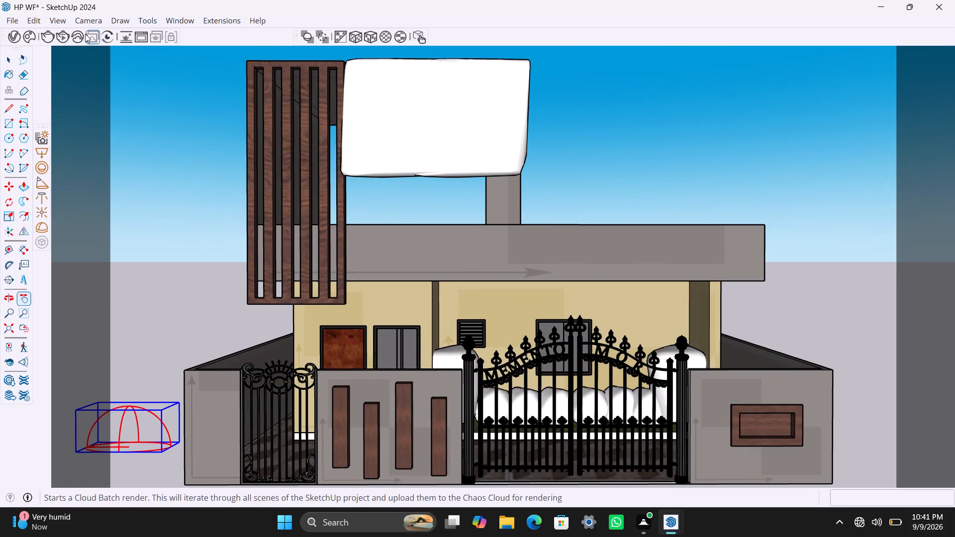
pyautogui.click(90, 19)
pyautogui.click(133, 113)
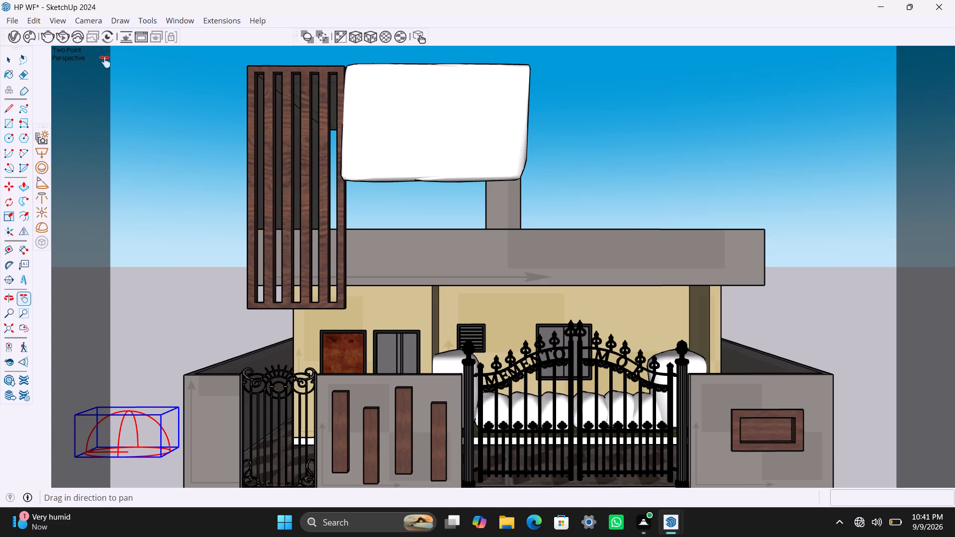
# Run an interactive V-Ray render of the new view, check it in the maximized frame buffer, stop it and return to the model.
pyautogui.click(61, 36)
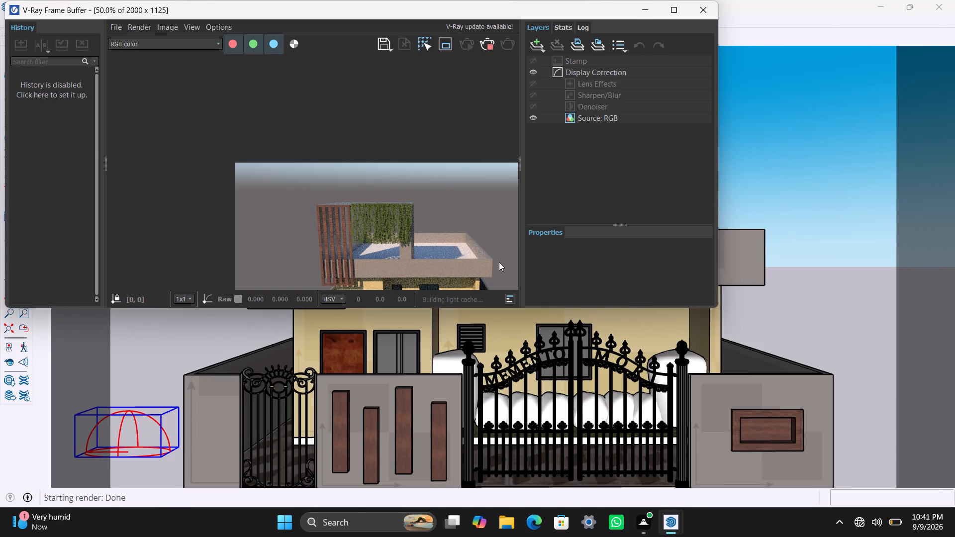
pyautogui.click(673, 8)
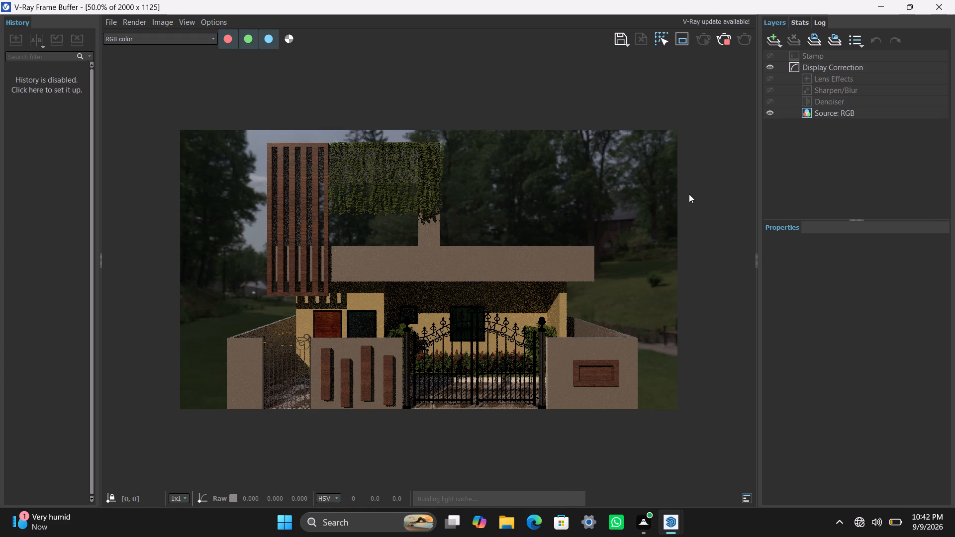
pyautogui.click(733, 37)
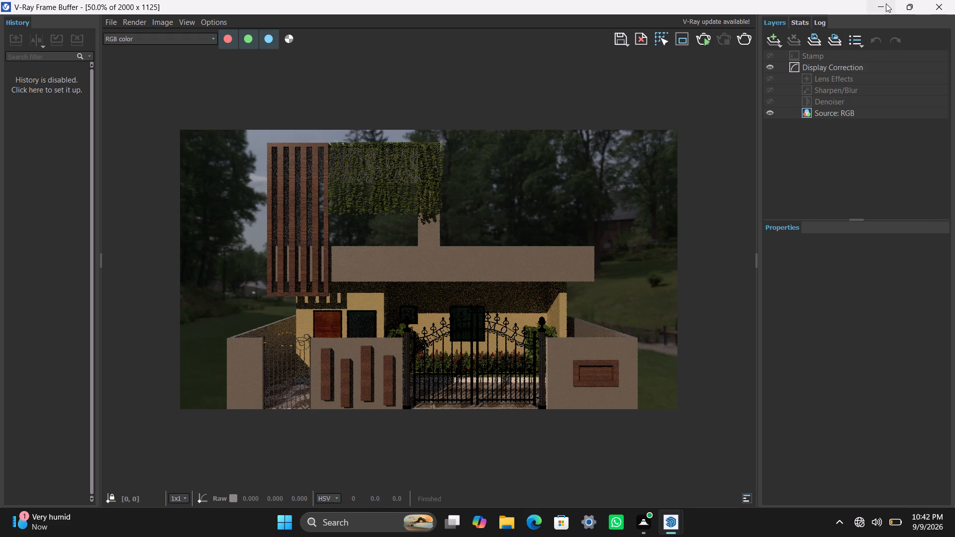
pyautogui.click(886, 3)
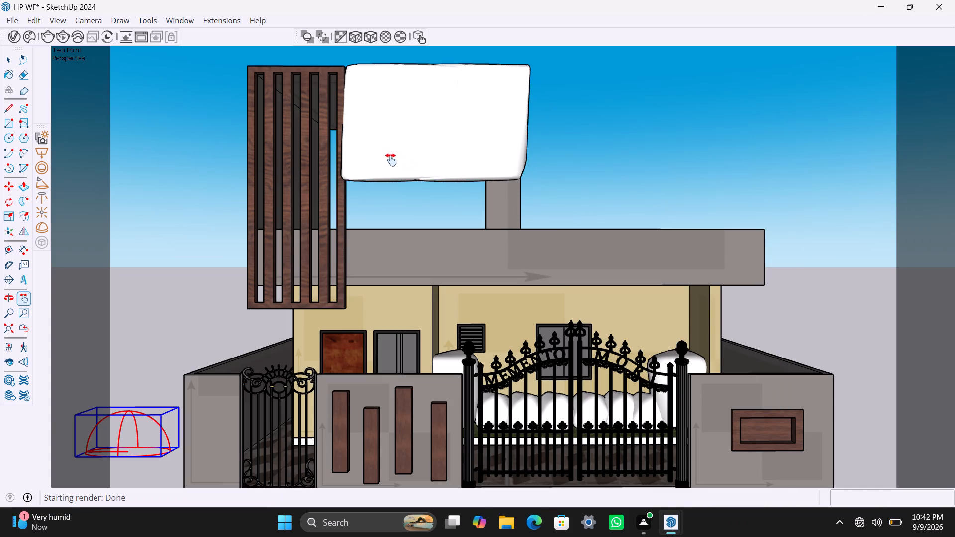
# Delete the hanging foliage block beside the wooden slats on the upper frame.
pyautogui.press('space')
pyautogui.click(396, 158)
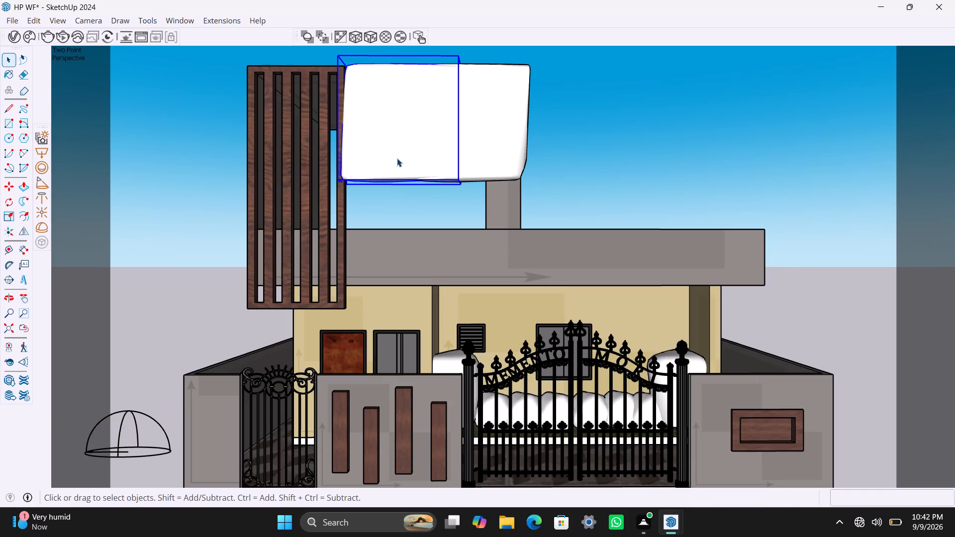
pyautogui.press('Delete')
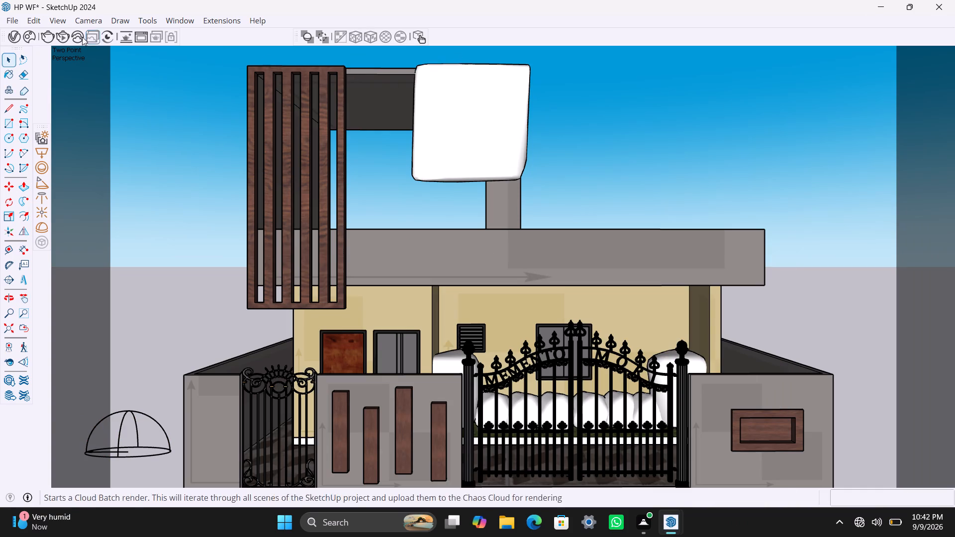
# Run another interactive V-Ray render, inspect the upper frame's foliage in the maximized frame buffer, stop it and return to the model.
pyautogui.click(70, 38)
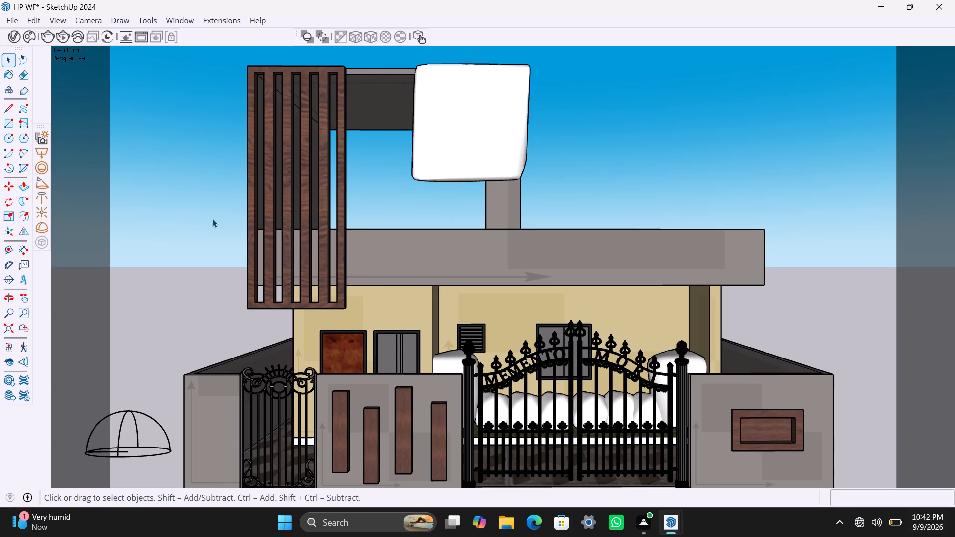
pyautogui.click(62, 35)
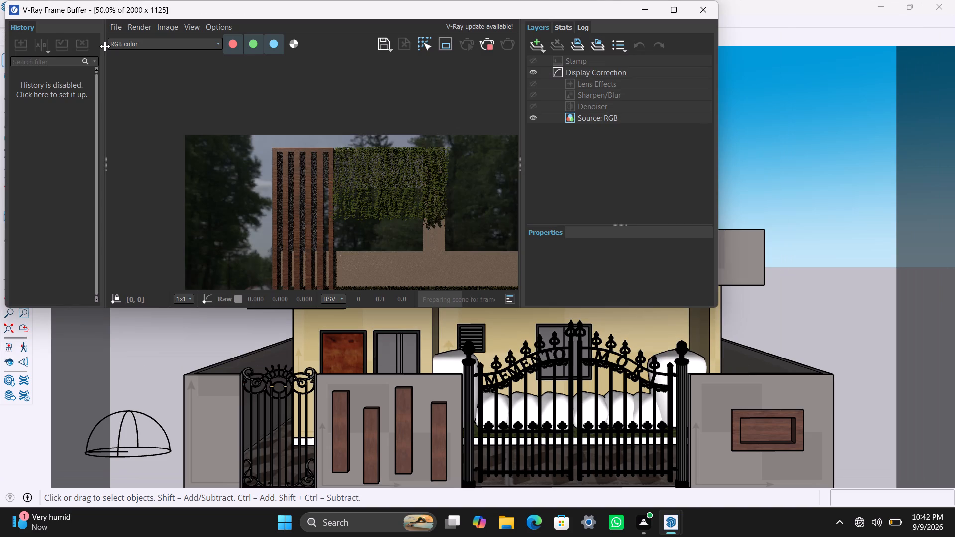
pyautogui.click(671, 11)
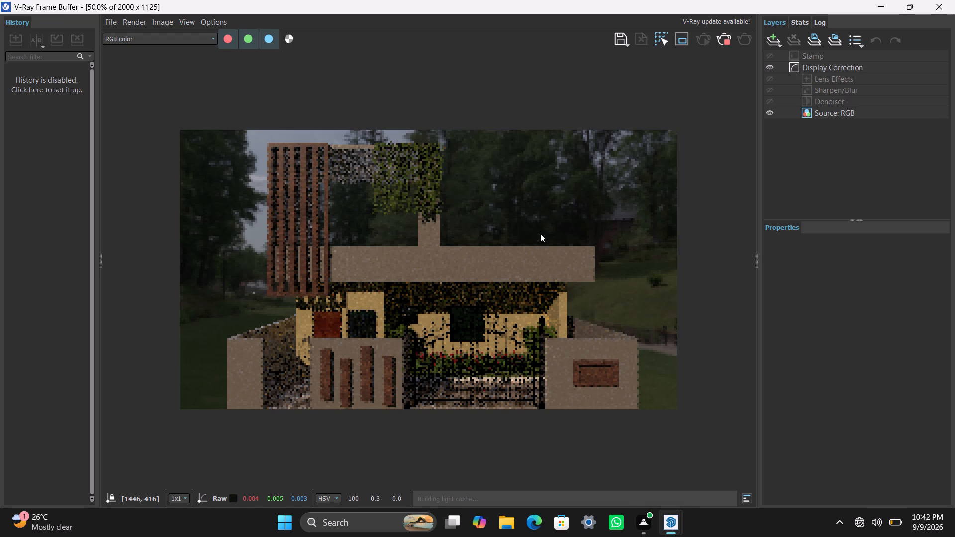
pyautogui.scroll(-2, 540, 233)
pyautogui.scroll(2, 540, 233)
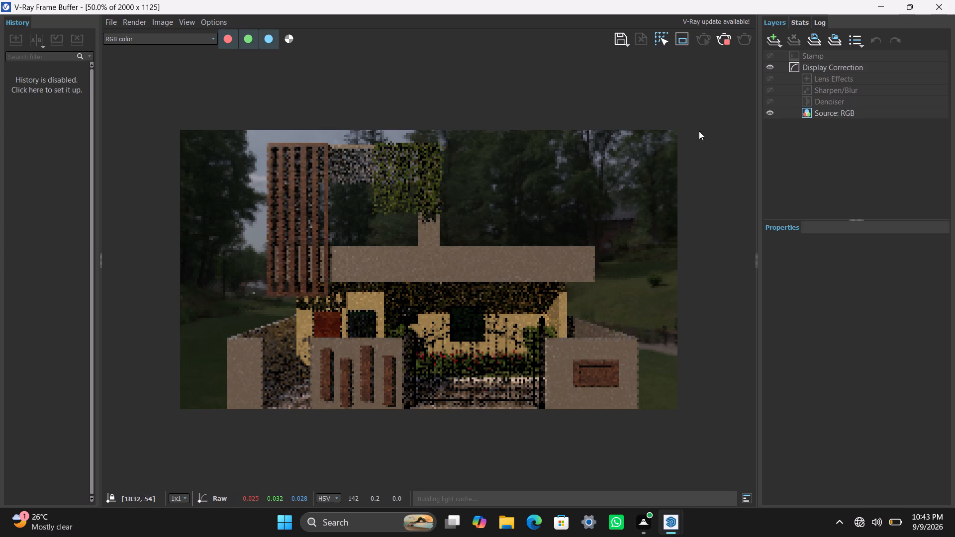
pyautogui.click(726, 39)
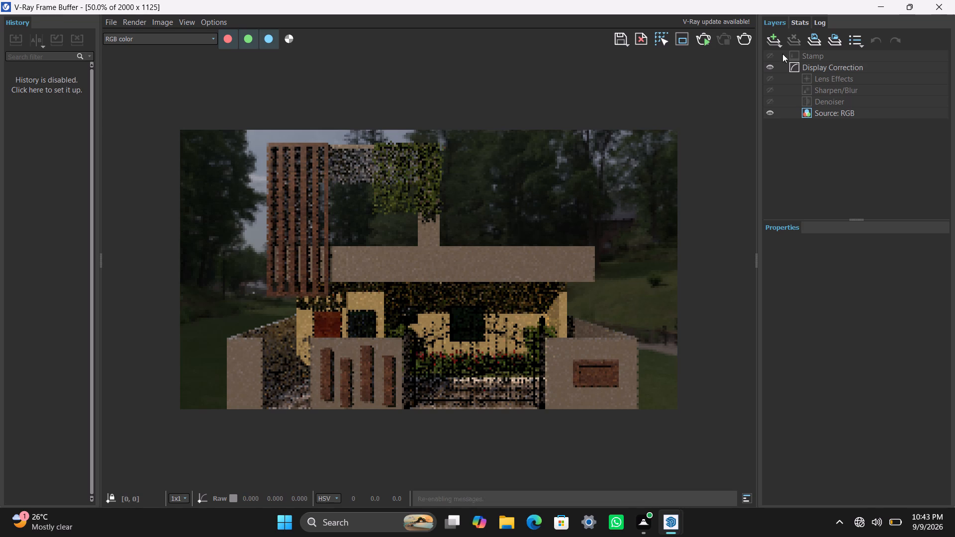
pyautogui.click(881, 2)
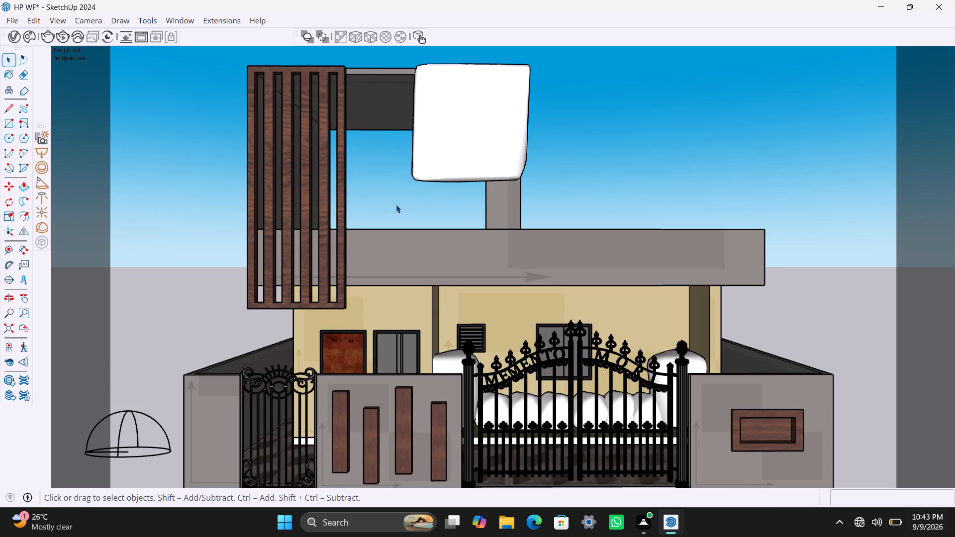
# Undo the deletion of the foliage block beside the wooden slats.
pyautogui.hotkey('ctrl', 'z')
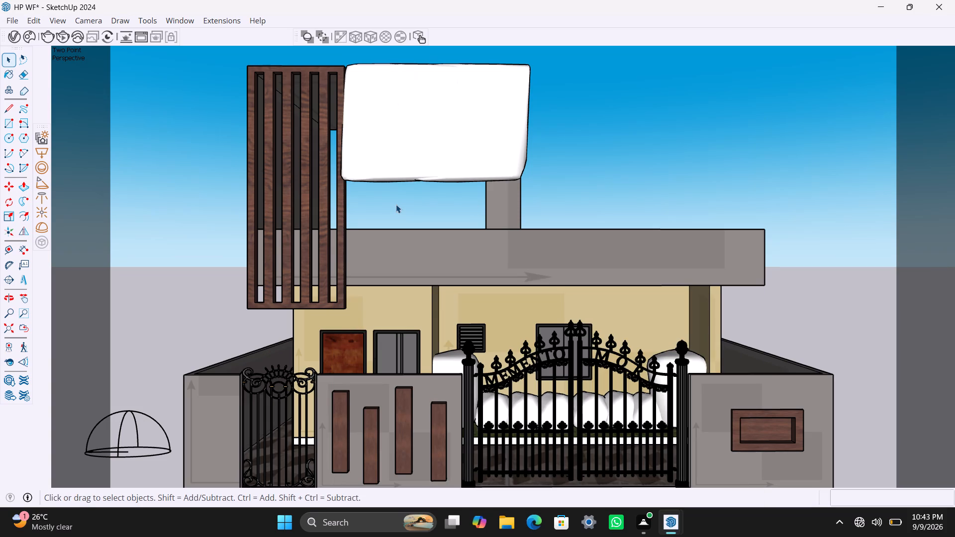
# Delete both hanging foliage blocks from the upper frame above the roof parapet.
pyautogui.click(474, 169)
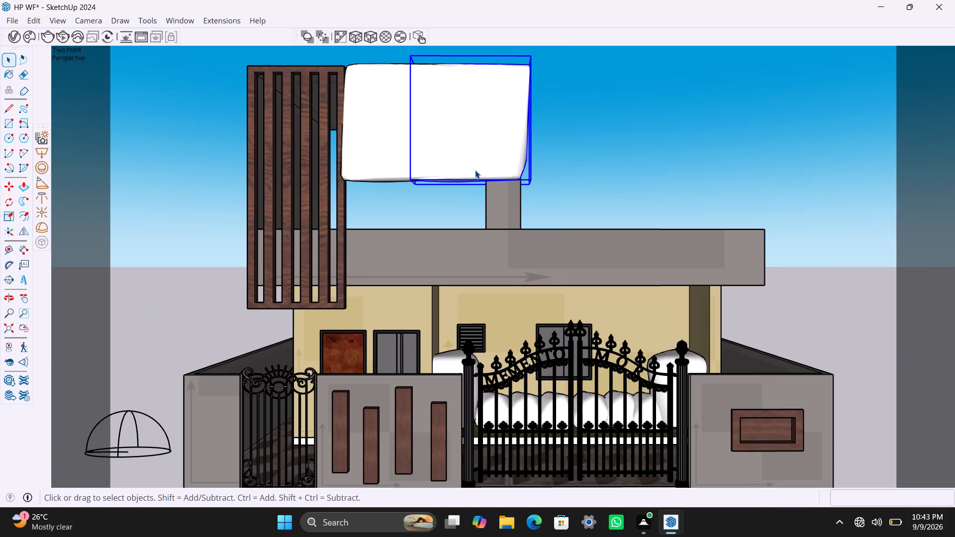
pyautogui.press('Delete')
pyautogui.click(433, 149)
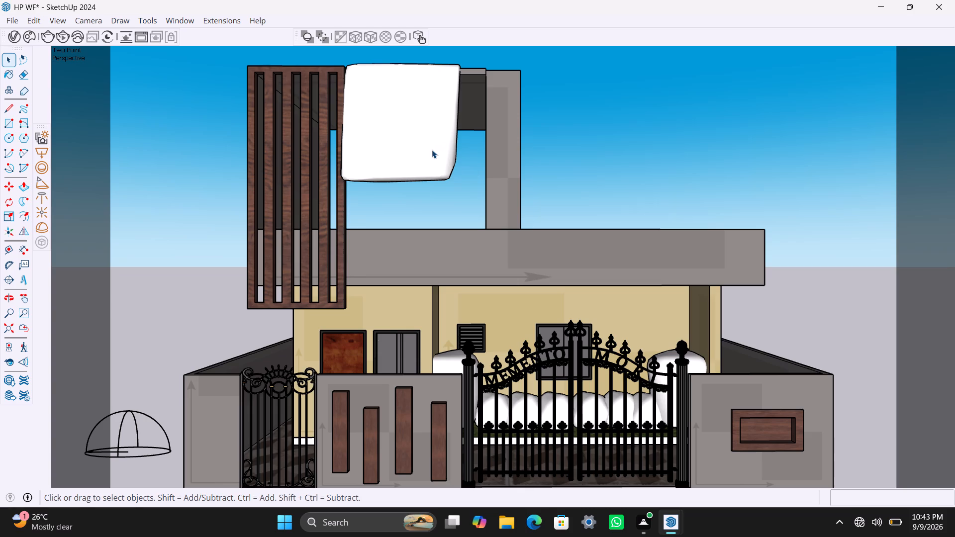
pyautogui.press('Delete')
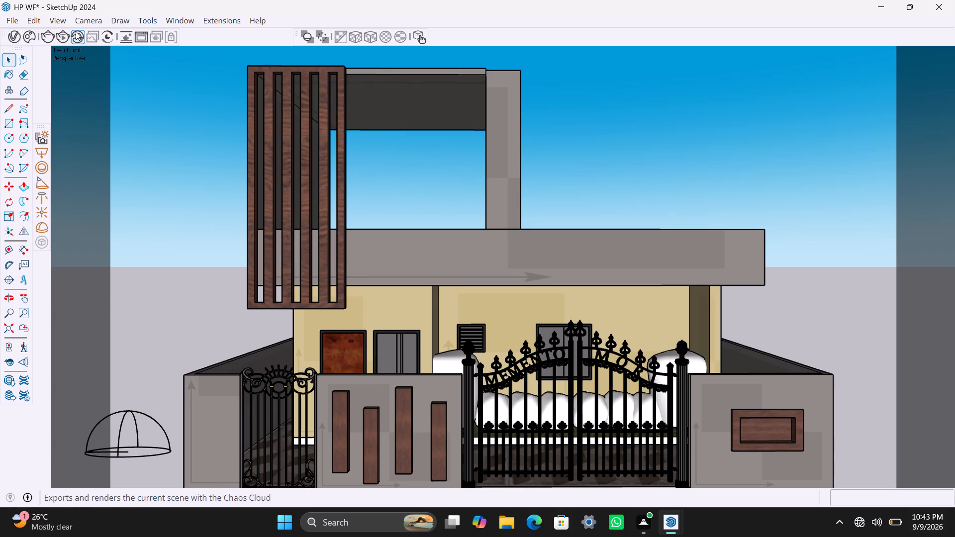
# Start an interactive V-Ray render of the house front without the hanging foliage and show it in the maximized frame buffer.
pyautogui.click(62, 37)
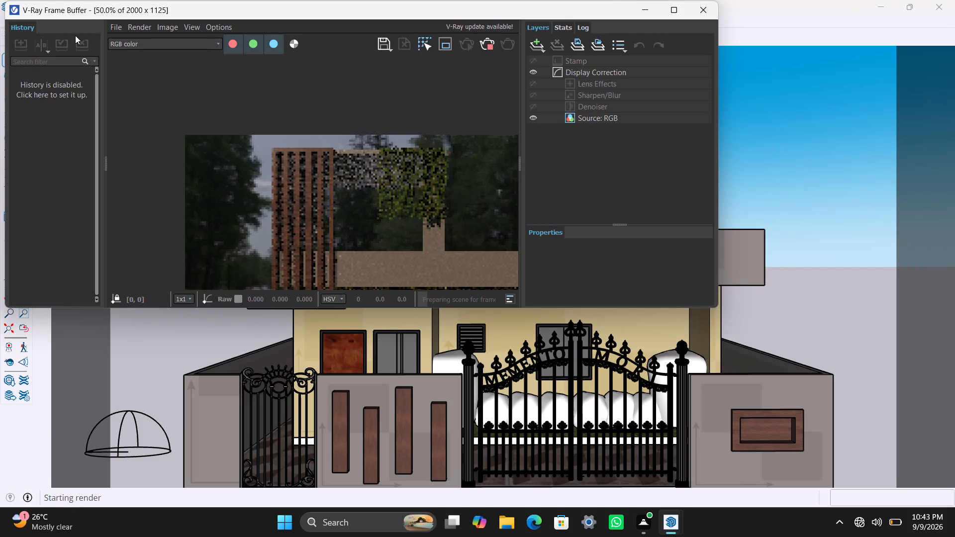
pyautogui.click(671, 10)
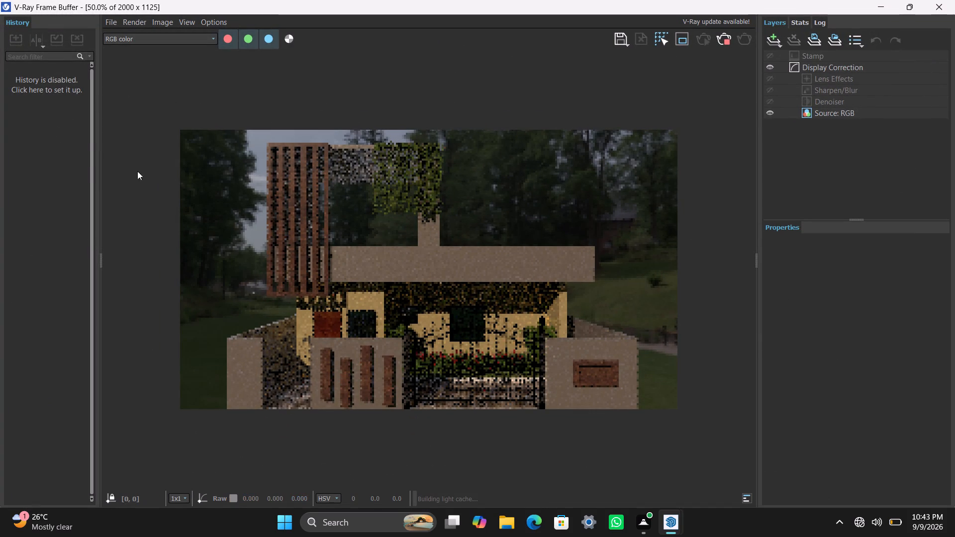
pyautogui.click(138, 23)
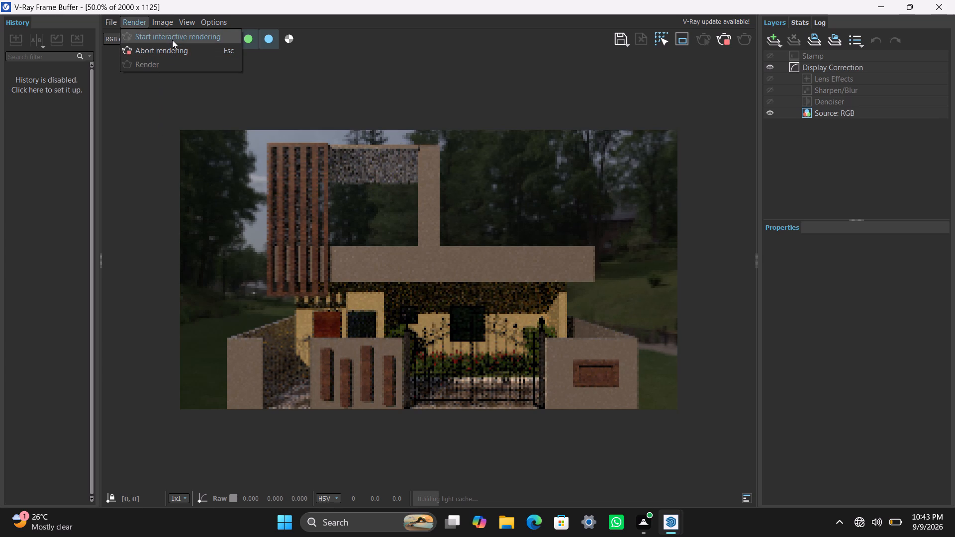
pyautogui.click(172, 38)
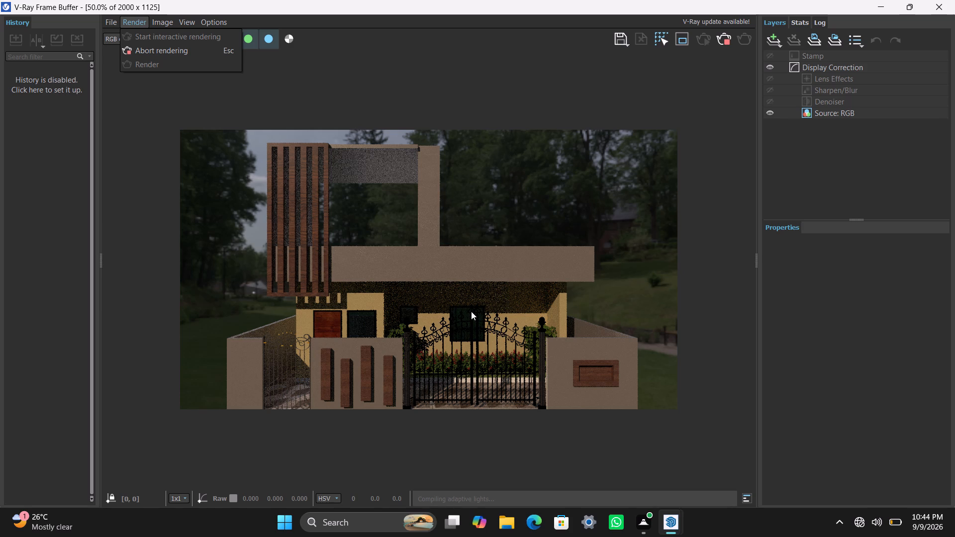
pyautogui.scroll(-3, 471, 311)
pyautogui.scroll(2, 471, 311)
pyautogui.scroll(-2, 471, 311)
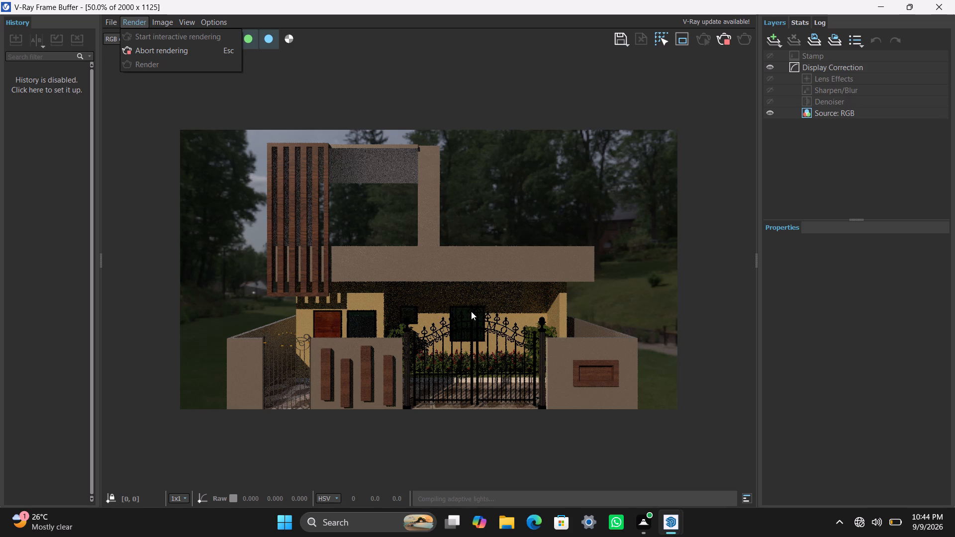
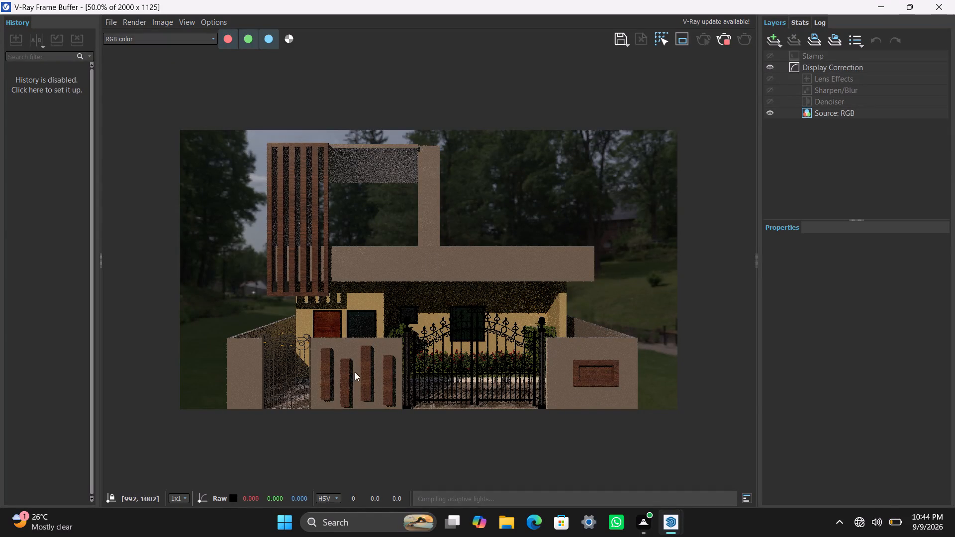
# Stop the interactive render and start a production V-Ray render of the house front at 2000 x 1125.
pyautogui.scroll(-1, 412, 309)
pyautogui.scroll(2, 413, 304)
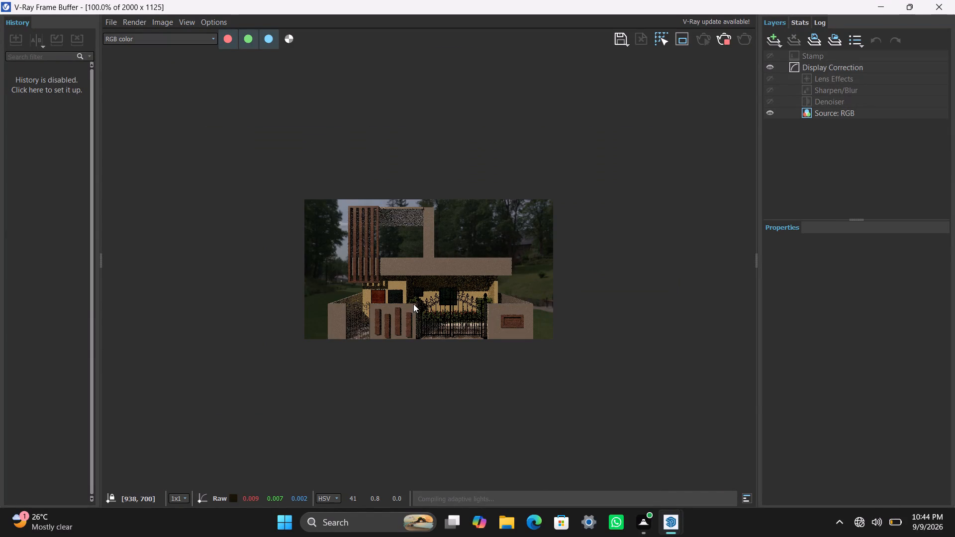
pyautogui.scroll(-1, 417, 303)
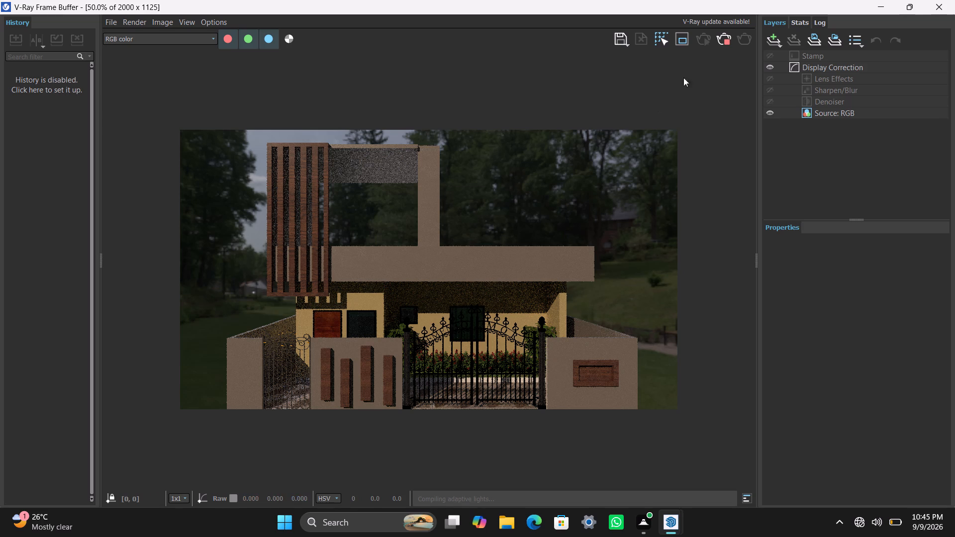
pyautogui.click(724, 39)
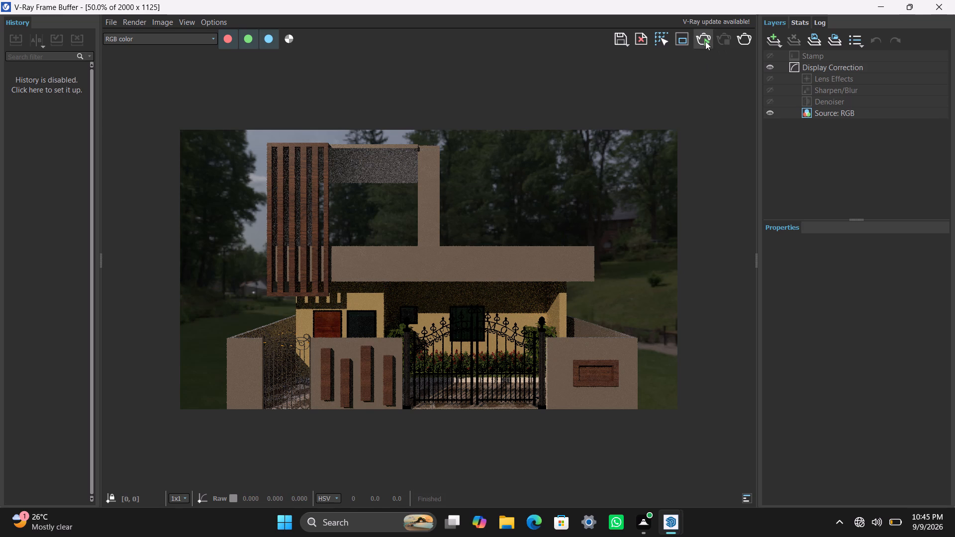
pyautogui.click(741, 36)
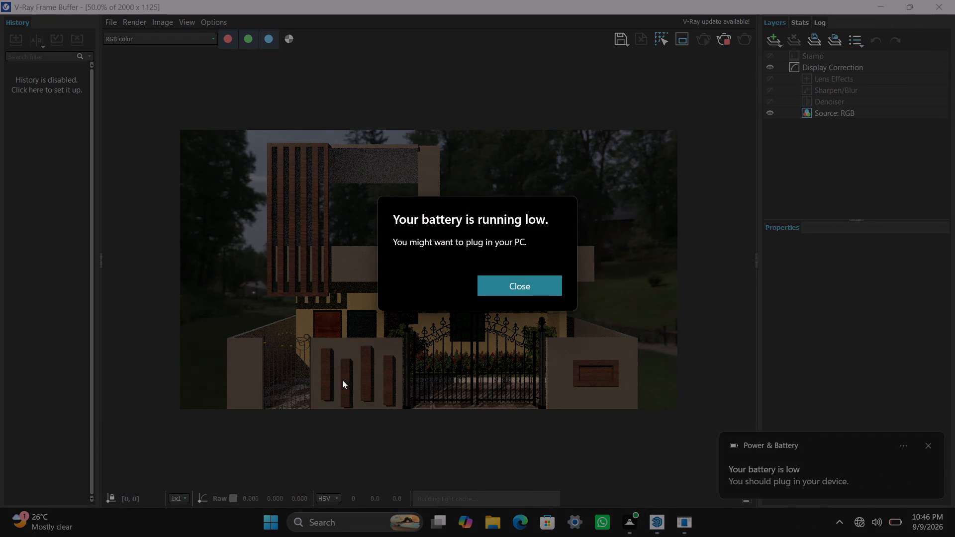
# Dismiss the low-battery alerts covering the frame buffer.
pyautogui.click(537, 280)
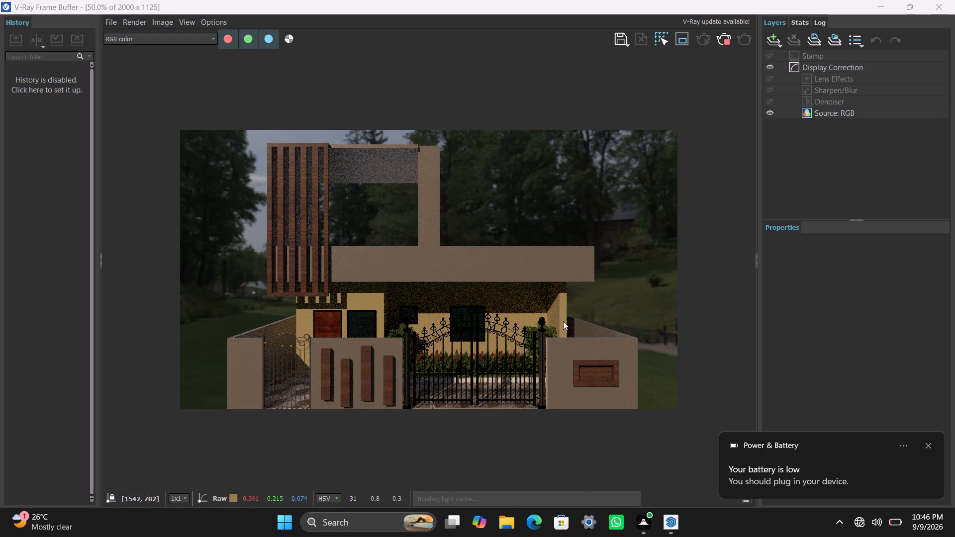
pyautogui.click(923, 444)
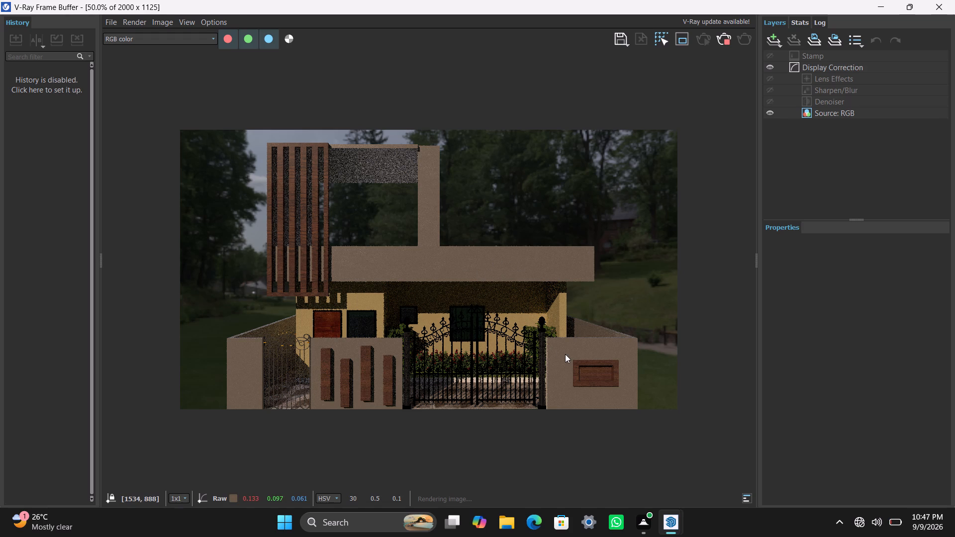
# Monitor the production render as it refines, examining the whole facade, wooden slats, parapet, entrance gate and planting at different magnifications.
pyautogui.scroll(-2, 565, 352)
pyautogui.scroll(2, 565, 348)
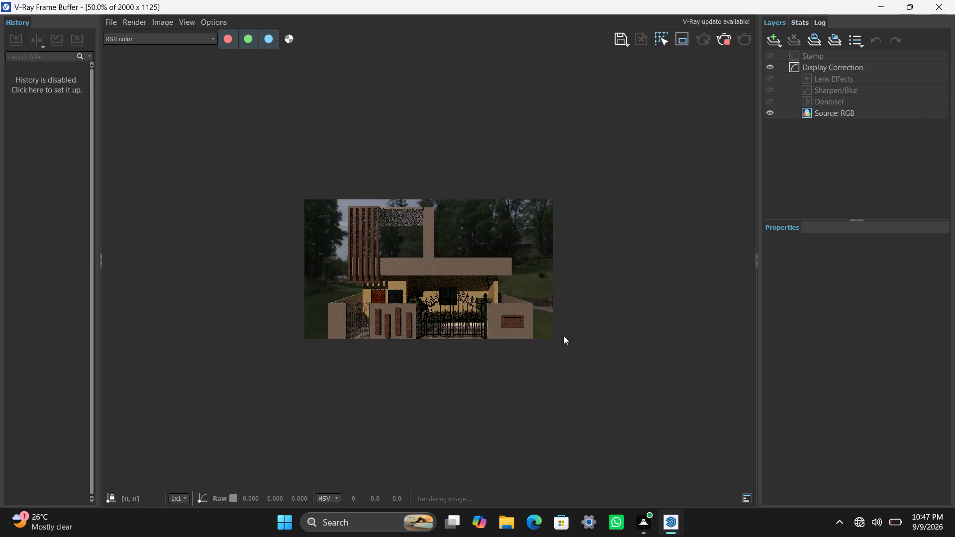
pyautogui.write('ggg')
pyautogui.press('space')
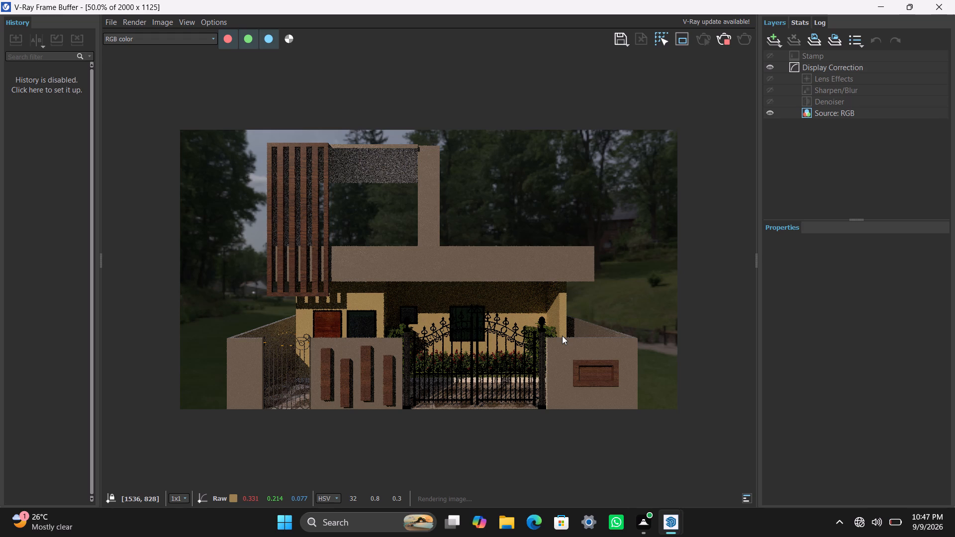
pyautogui.scroll(-1, 479, 349)
pyautogui.scroll(1, 455, 337)
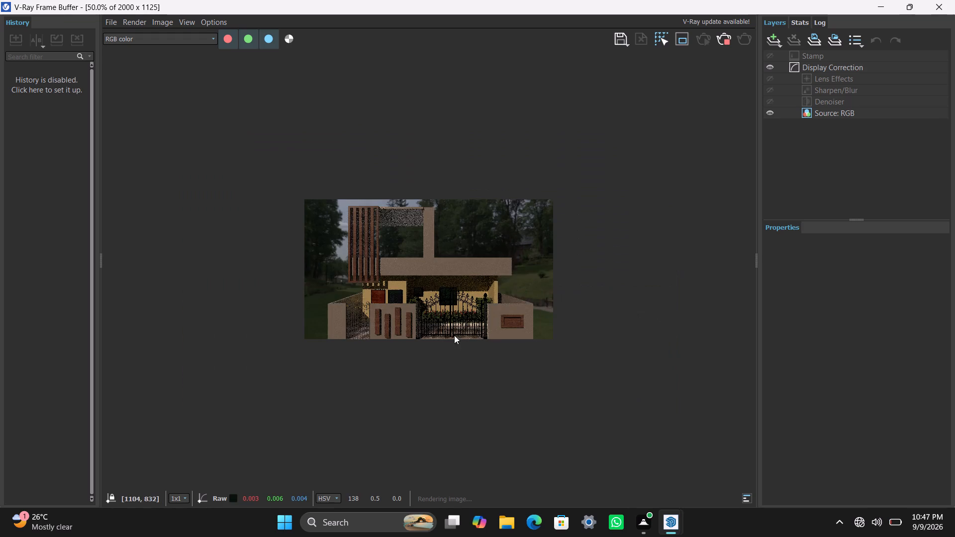
pyautogui.scroll(-1, 445, 324)
pyautogui.scroll(2, 444, 319)
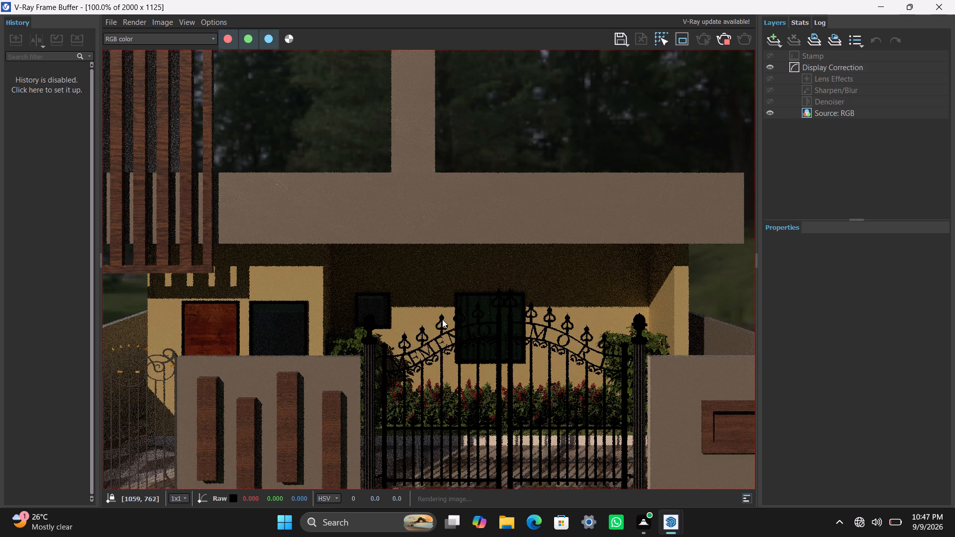
pyautogui.scroll(-1, 437, 318)
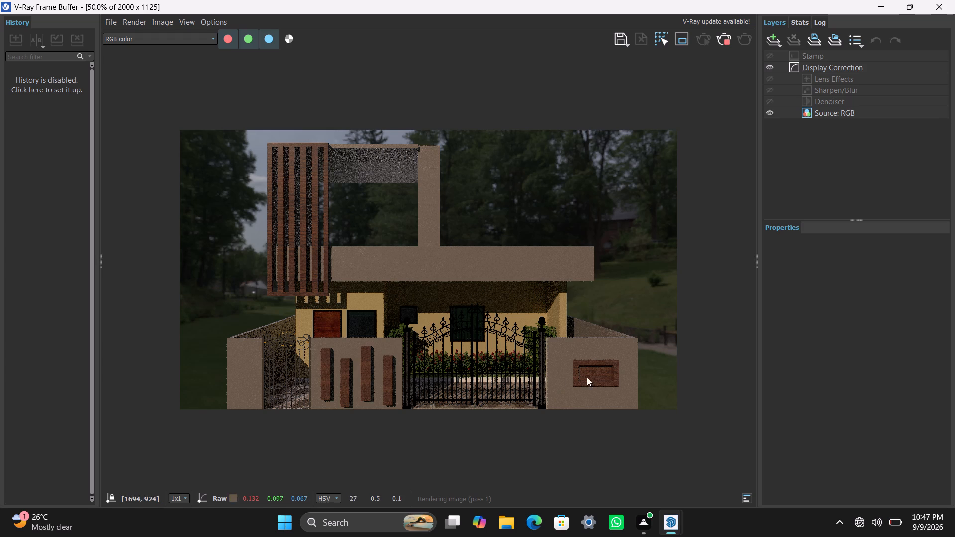
pyautogui.scroll(-1, 573, 355)
pyautogui.scroll(1, 548, 342)
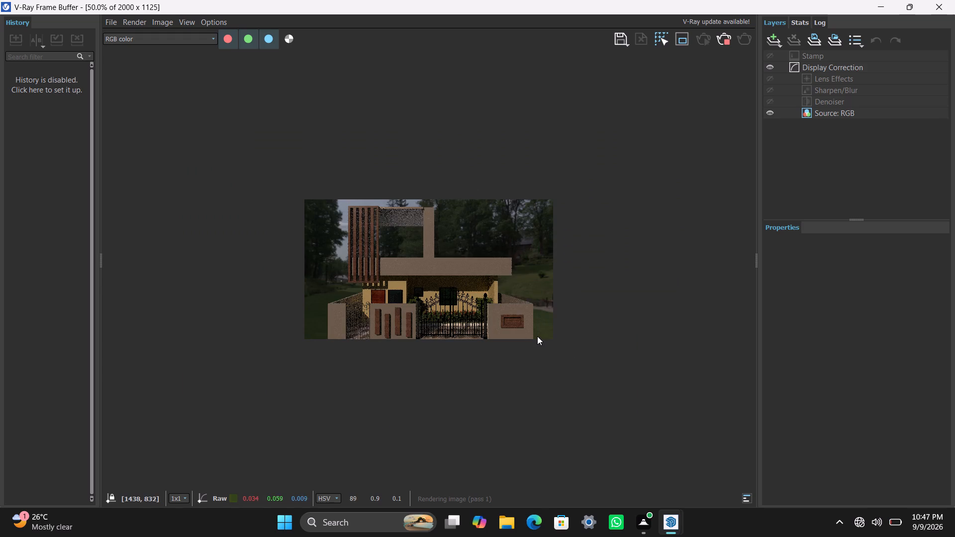
pyautogui.scroll(1, 537, 336)
pyautogui.scroll(-1, 537, 335)
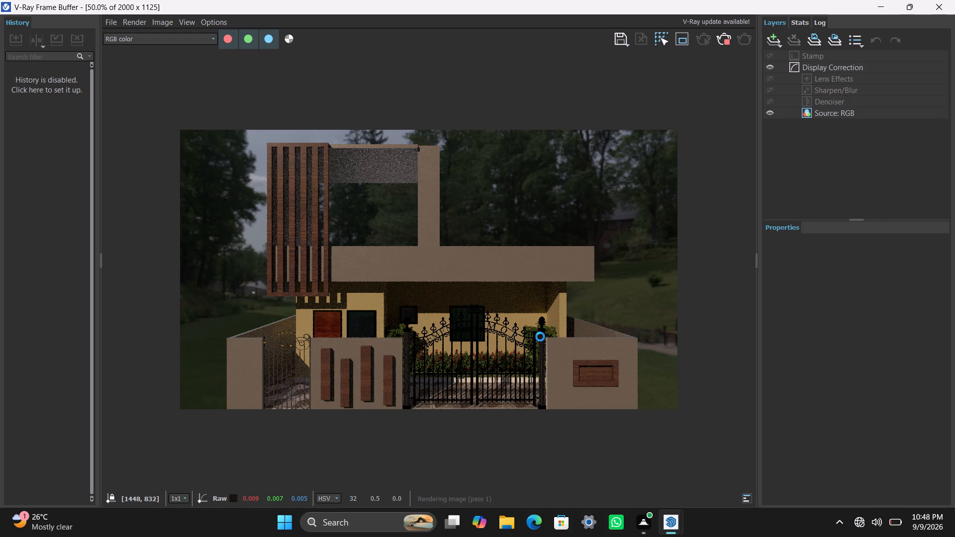
pyautogui.scroll(-2, 513, 373)
pyautogui.scroll(2, 512, 374)
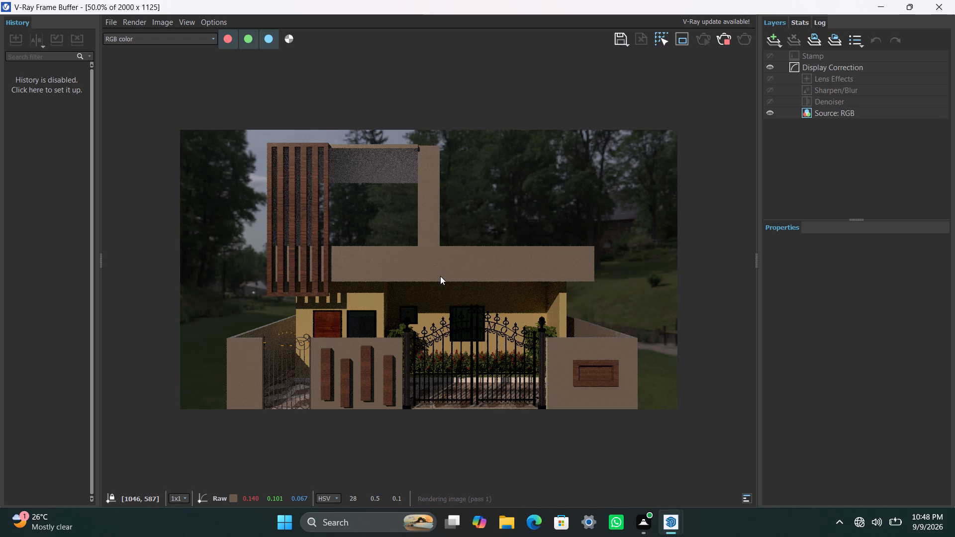
pyautogui.scroll(1, 441, 273)
pyautogui.scroll(-1, 444, 272)
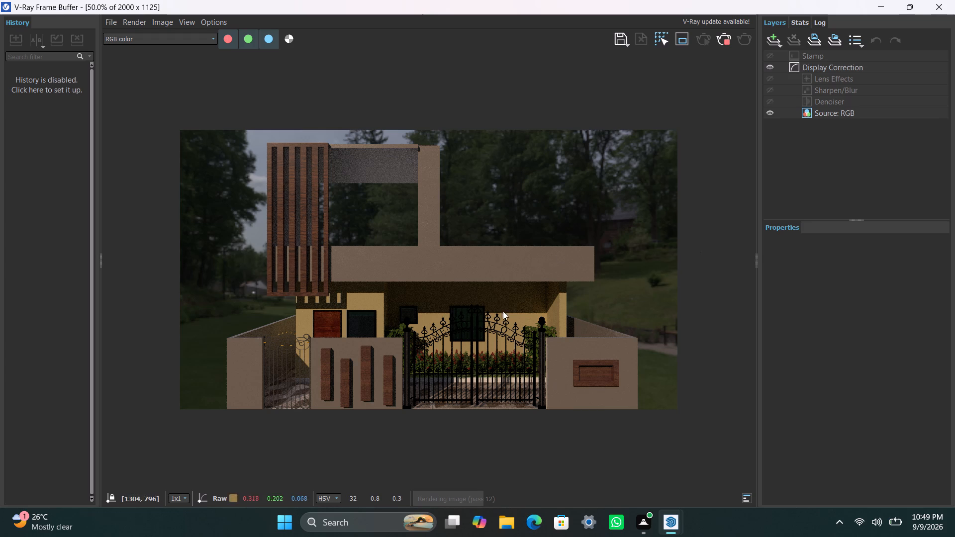
pyautogui.scroll(-1, 500, 358)
pyautogui.scroll(1, 477, 319)
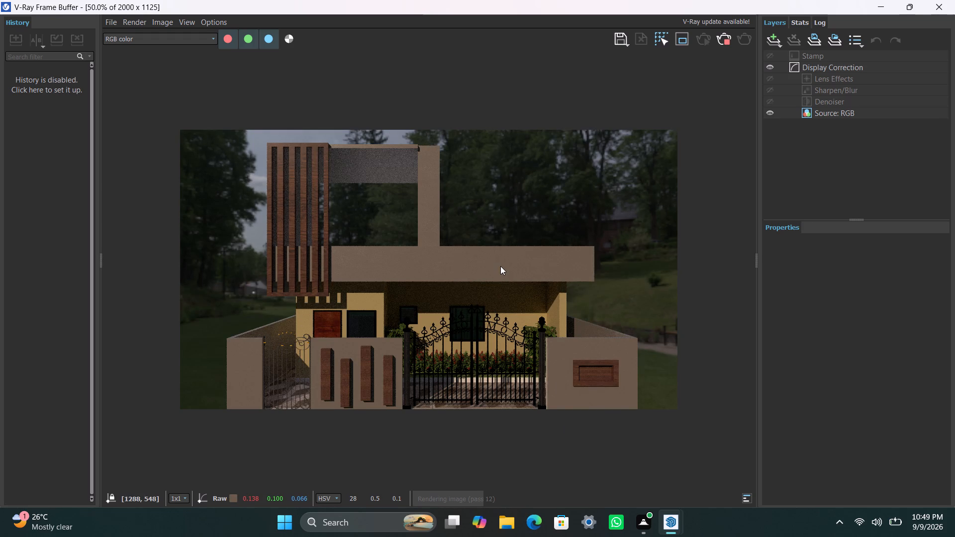
pyautogui.press('space')
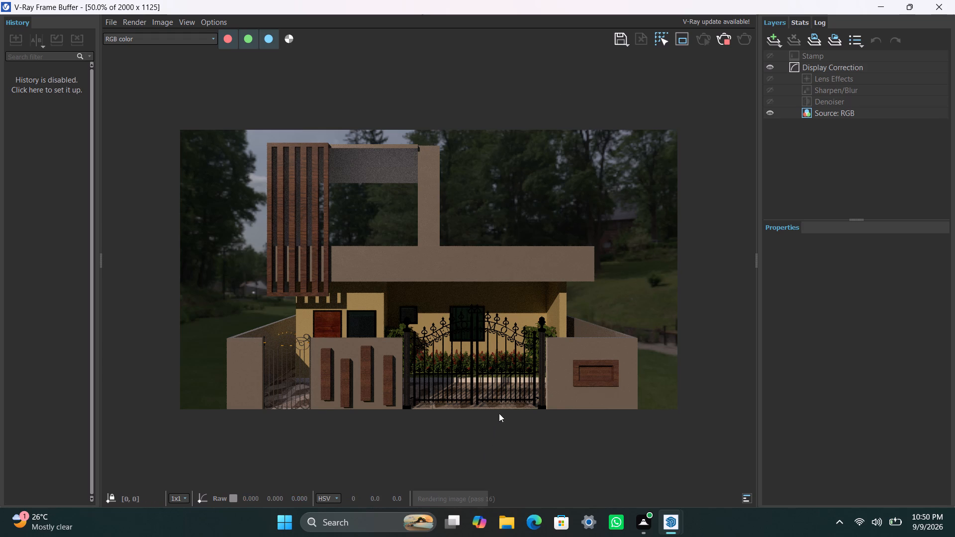
pyautogui.scroll(-1, 497, 395)
pyautogui.scroll(2, 425, 330)
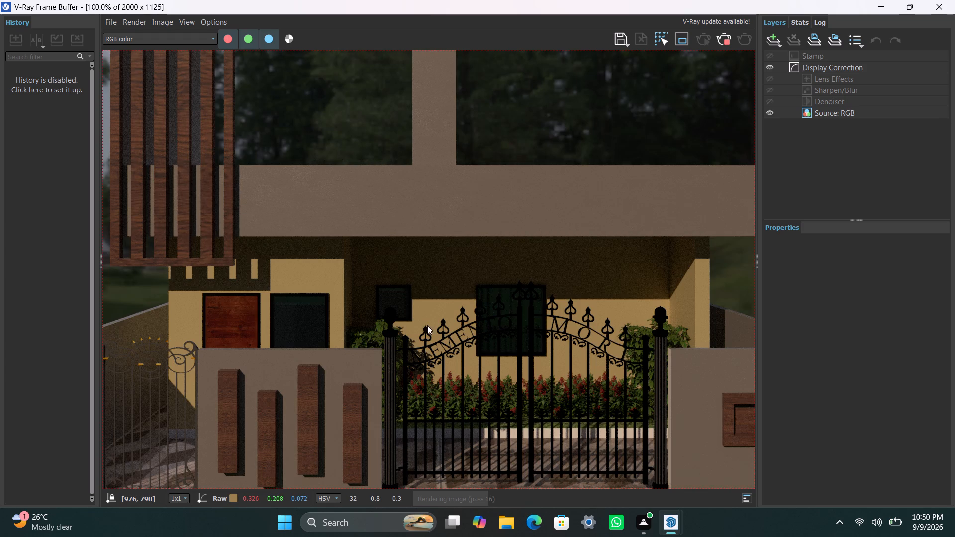
pyautogui.scroll(-1, 427, 324)
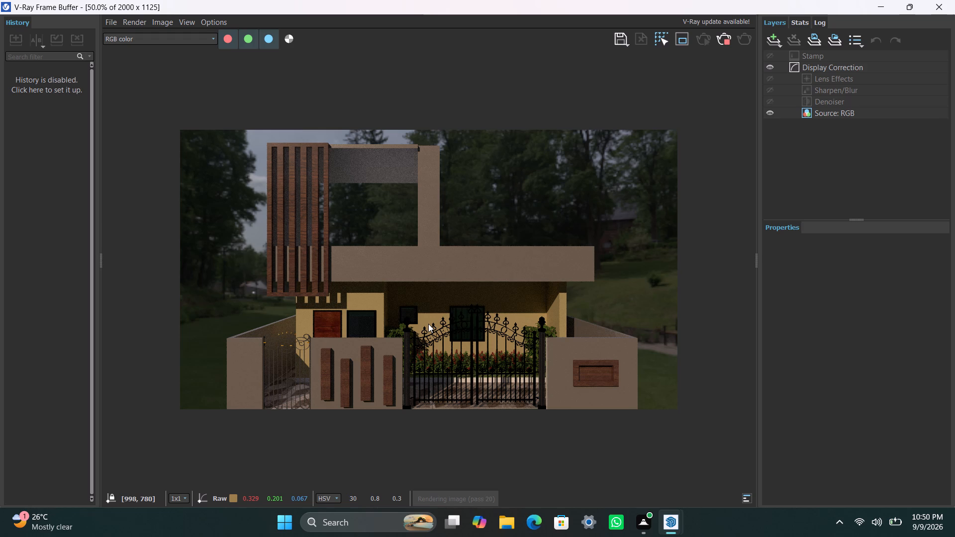
pyautogui.scroll(-2, 509, 244)
pyautogui.scroll(3, 400, 258)
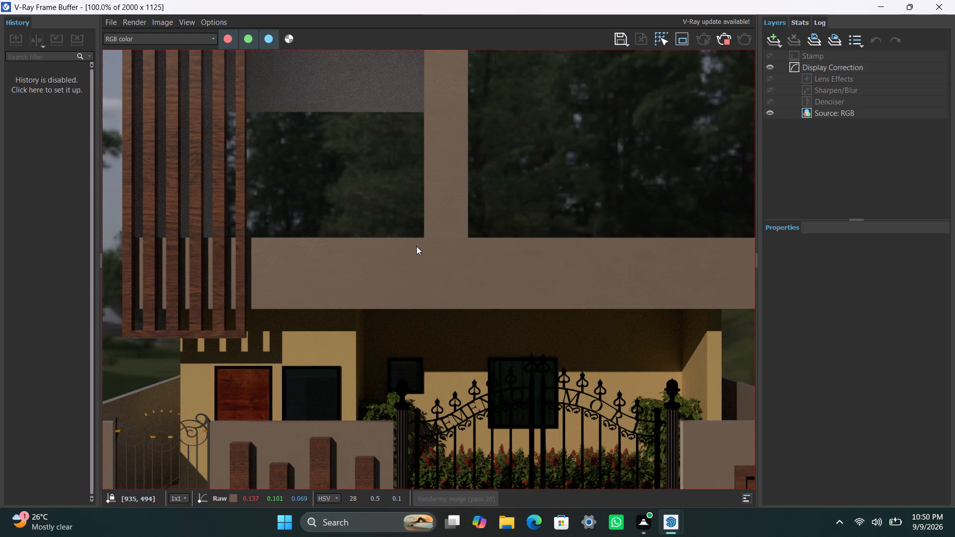
pyautogui.scroll(-1, 418, 250)
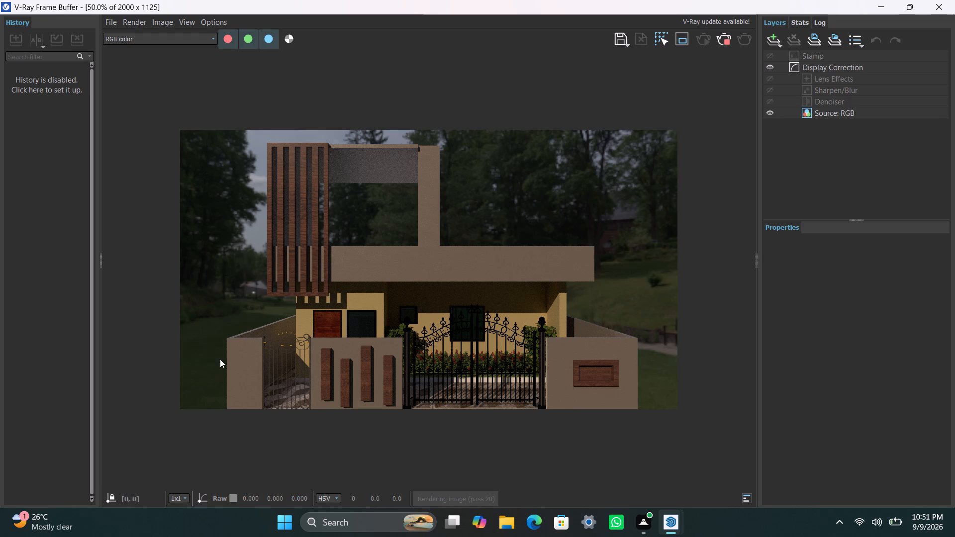
pyautogui.scroll(-1, 450, 283)
pyautogui.scroll(1, 437, 266)
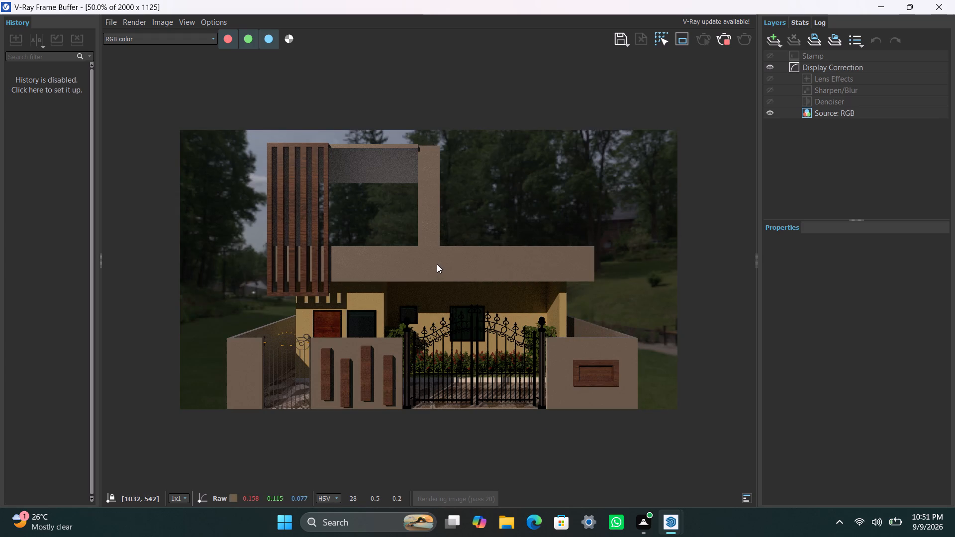
pyautogui.scroll(1, 437, 264)
pyautogui.scroll(-1, 437, 264)
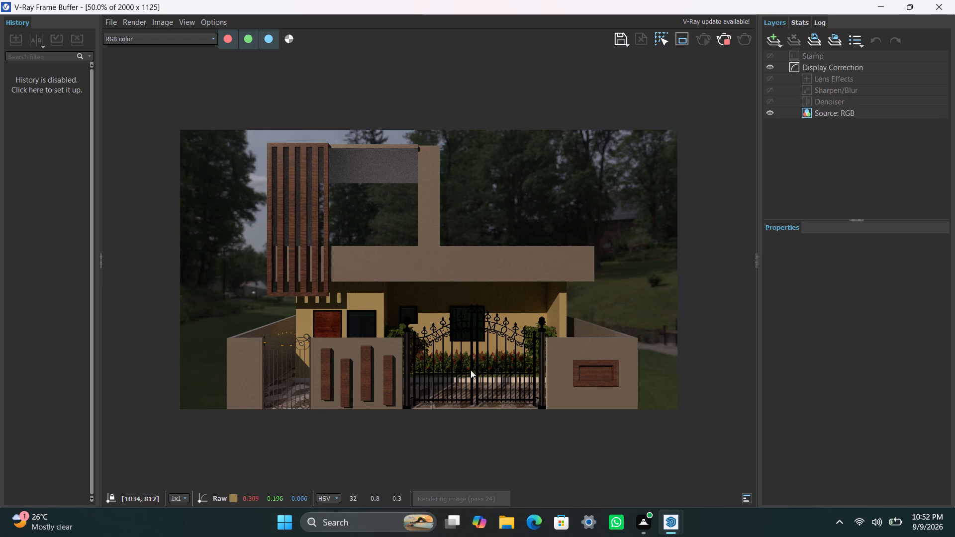
pyautogui.scroll(-1, 481, 372)
pyautogui.scroll(1, 473, 316)
pyautogui.press('space')
pyautogui.scroll(-1, 435, 339)
pyautogui.scroll(2, 434, 328)
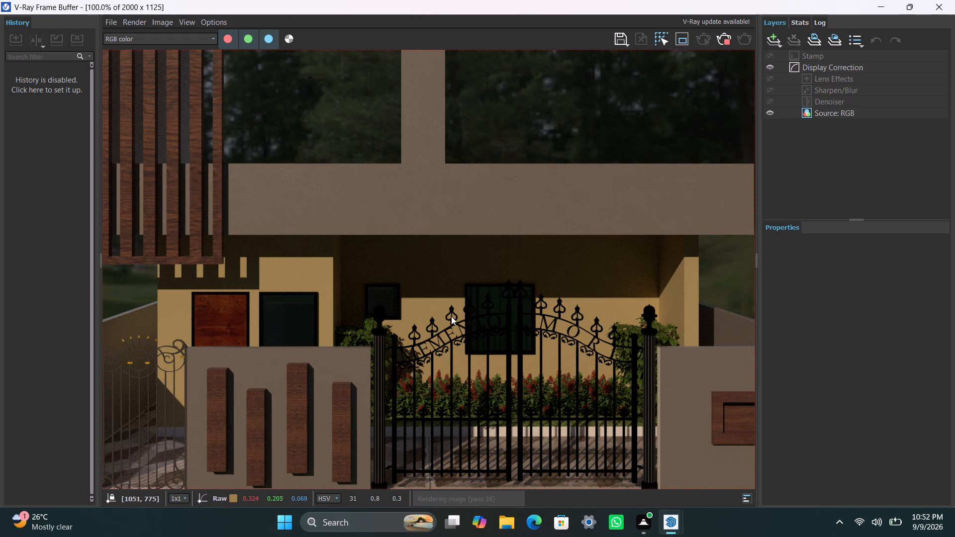
pyautogui.scroll(-1, 451, 316)
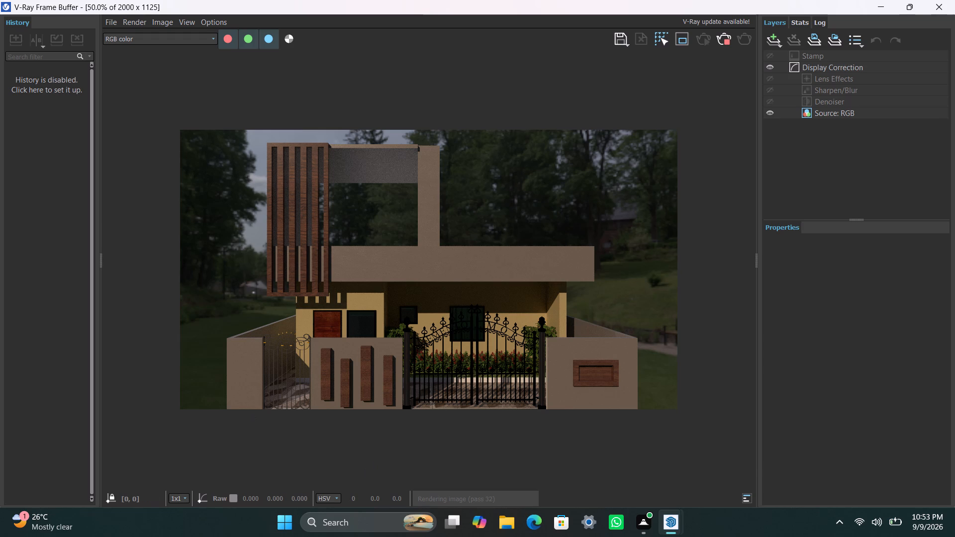
pyautogui.scroll(-1, 422, 497)
pyautogui.scroll(2, 466, 455)
pyautogui.scroll(-2, 508, 337)
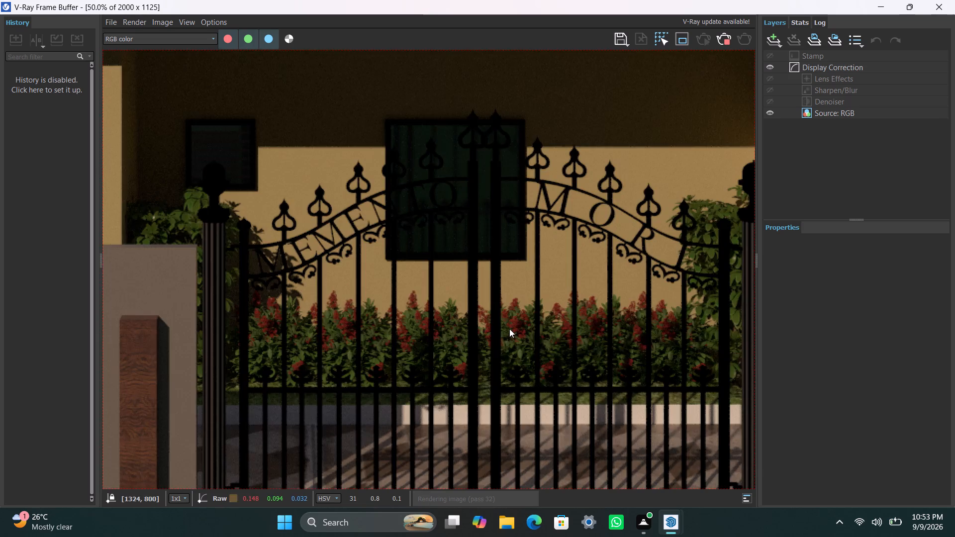
pyautogui.press('space')
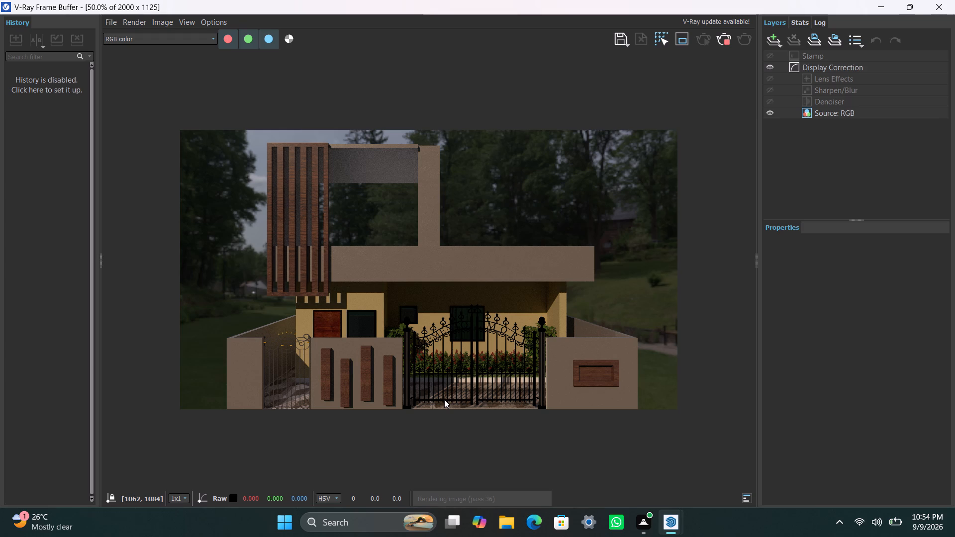
pyautogui.scroll(-2, 495, 229)
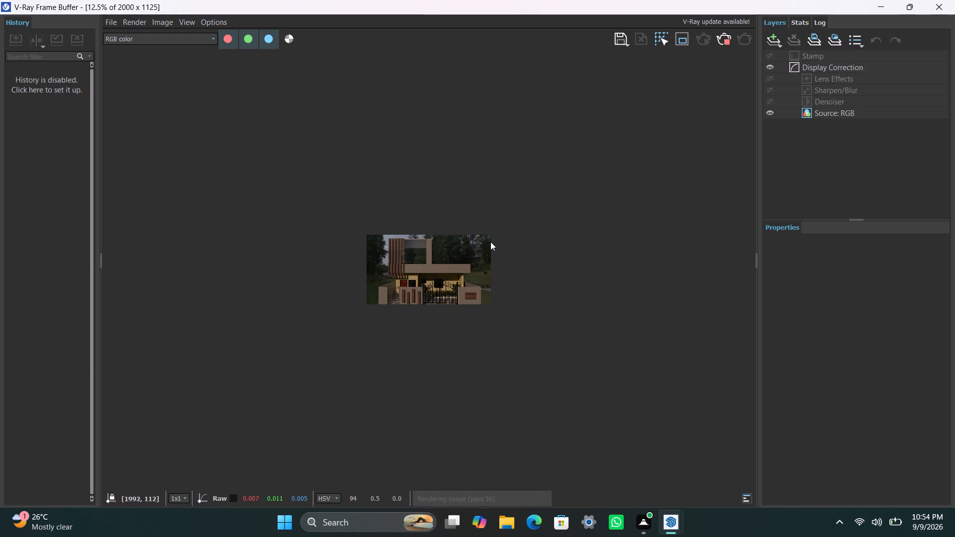
pyautogui.scroll(2, 490, 242)
pyautogui.press('space')
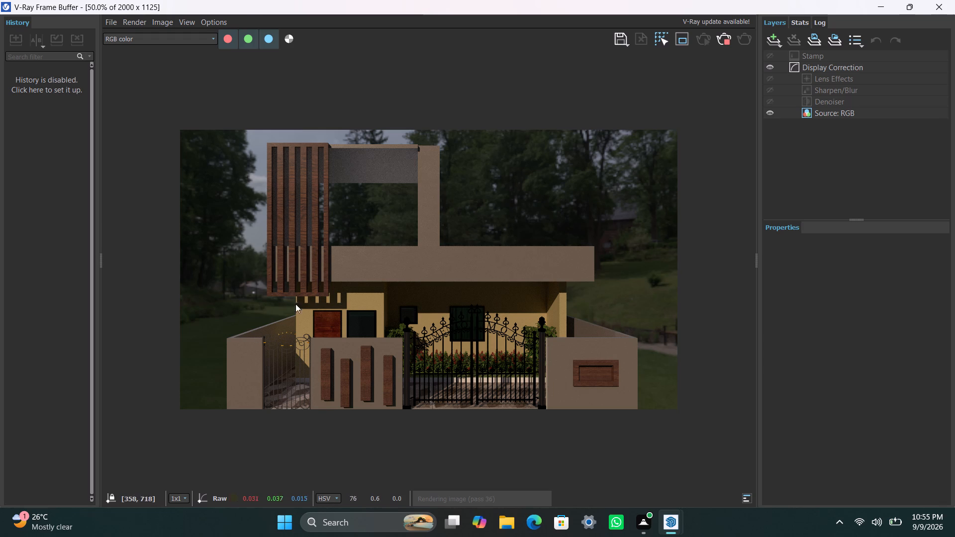
pyautogui.scroll(-1, 426, 306)
pyautogui.scroll(1, 426, 306)
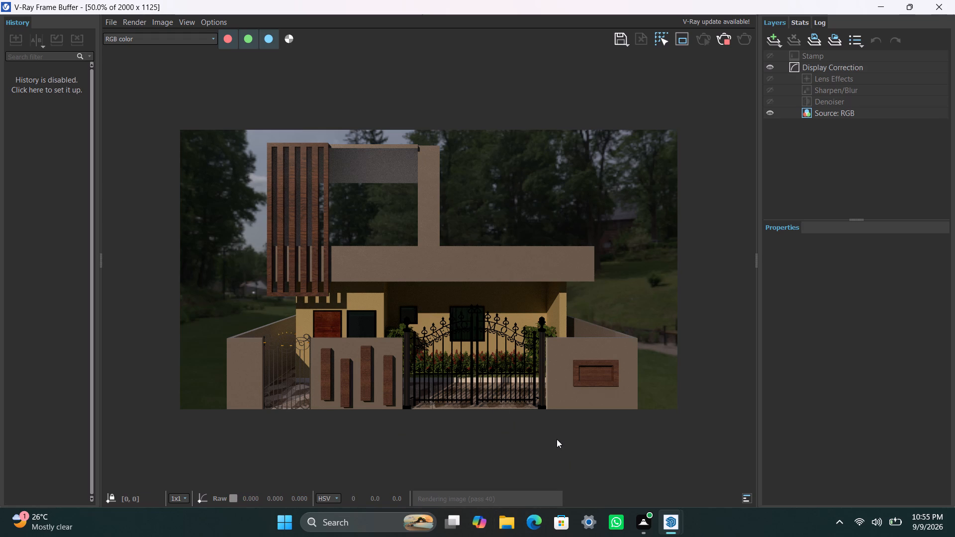
pyautogui.scroll(-1, 424, 285)
pyautogui.scroll(1, 392, 285)
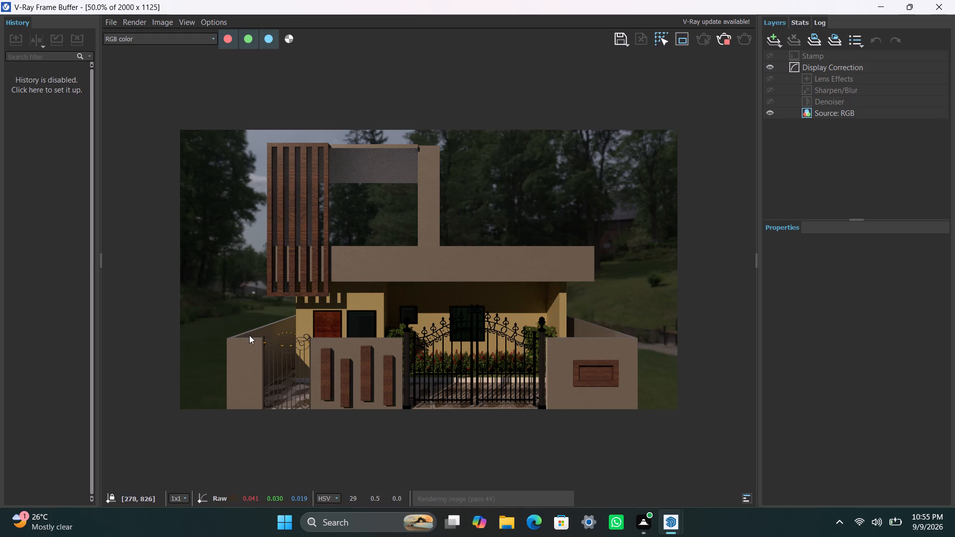
pyautogui.scroll(-3, 418, 332)
pyautogui.scroll(4, 413, 316)
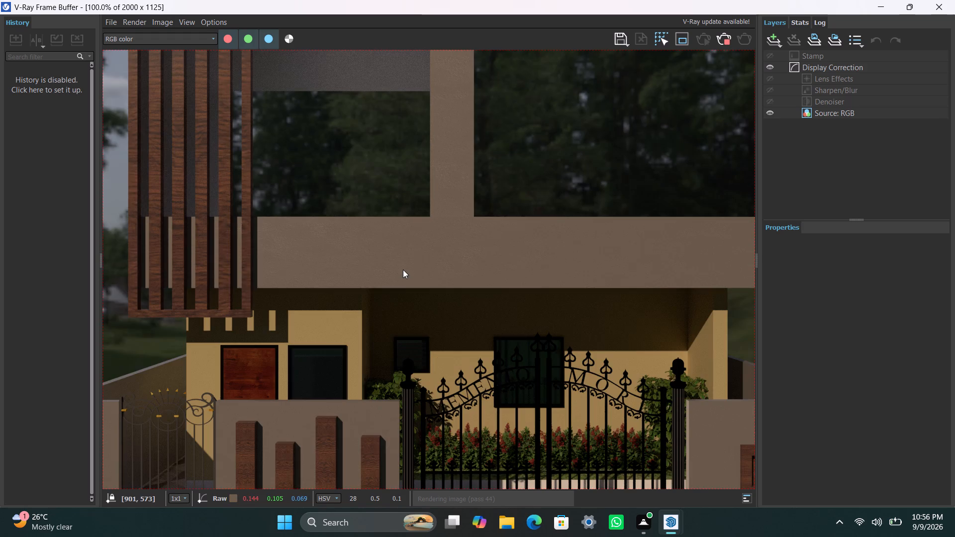
pyautogui.scroll(-1, 385, 286)
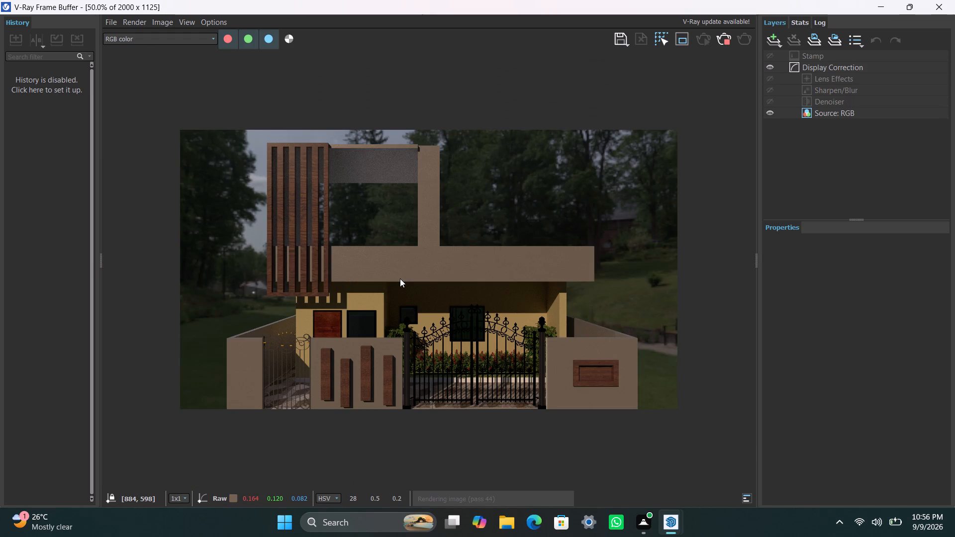
# Keep monitoring the production render's refinement, examining the whole facade and close views of the wooden slats, porch, entrance gate and planting.
pyautogui.press('space')
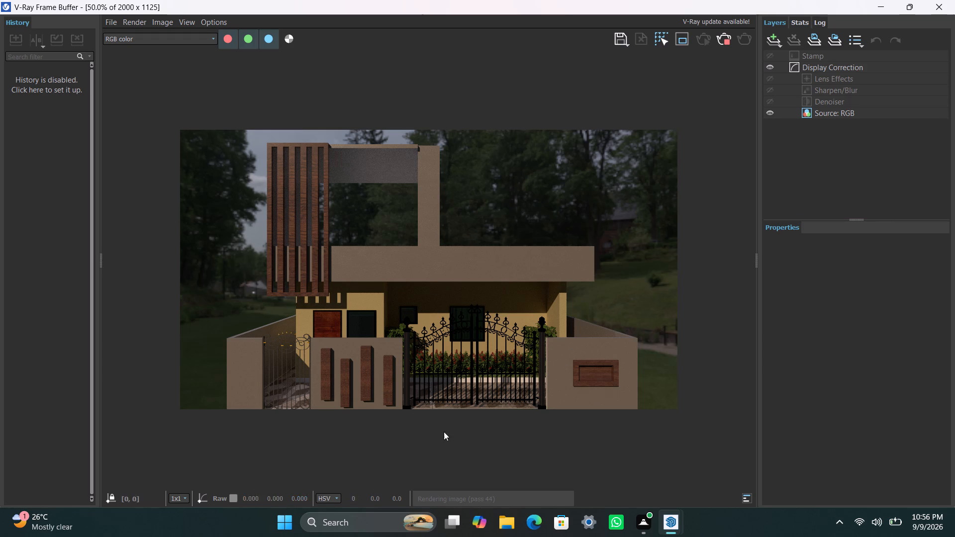
pyautogui.scroll(-2, 469, 315)
pyautogui.scroll(2, 465, 328)
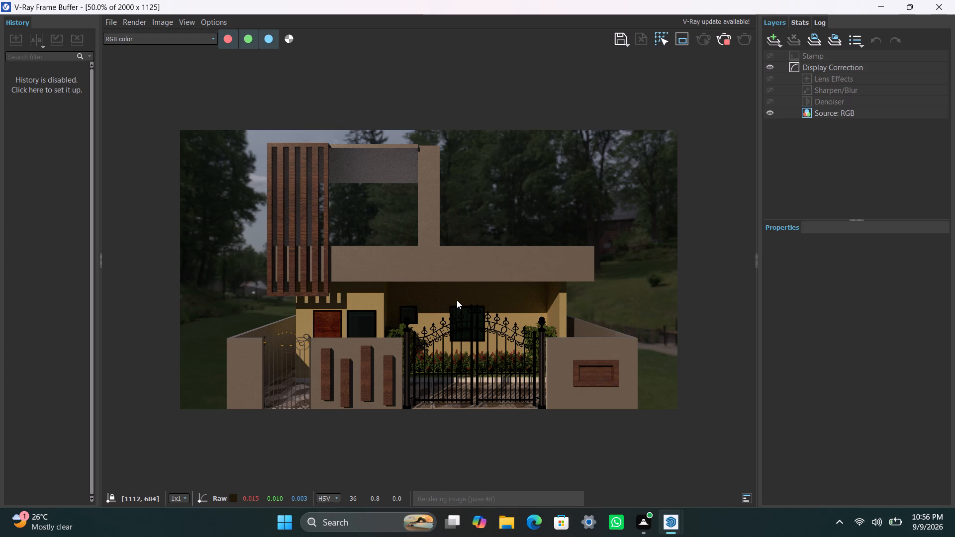
pyautogui.press('space')
pyautogui.scroll(-1, 512, 321)
pyautogui.scroll(2, 456, 311)
pyautogui.scroll(-1, 403, 250)
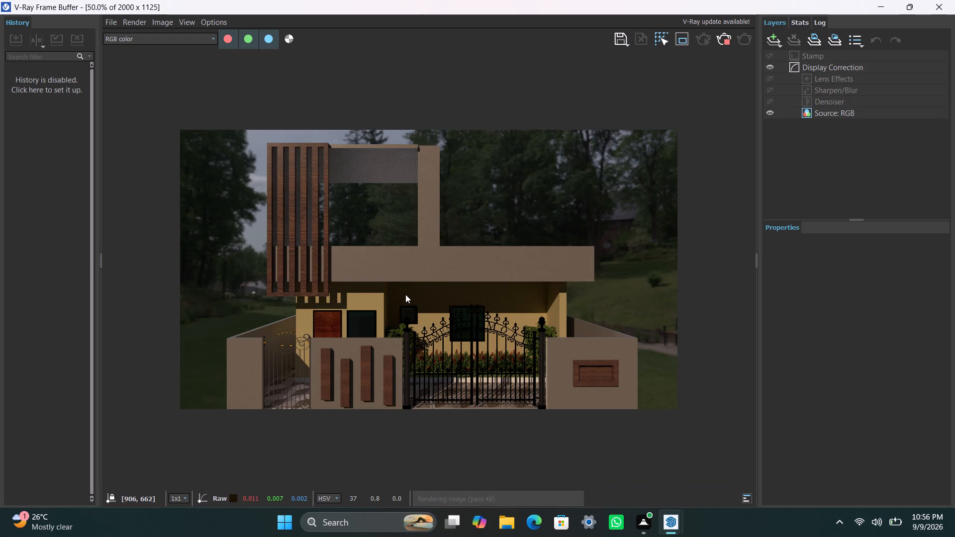
pyautogui.scroll(1, 405, 296)
pyautogui.scroll(-1, 417, 315)
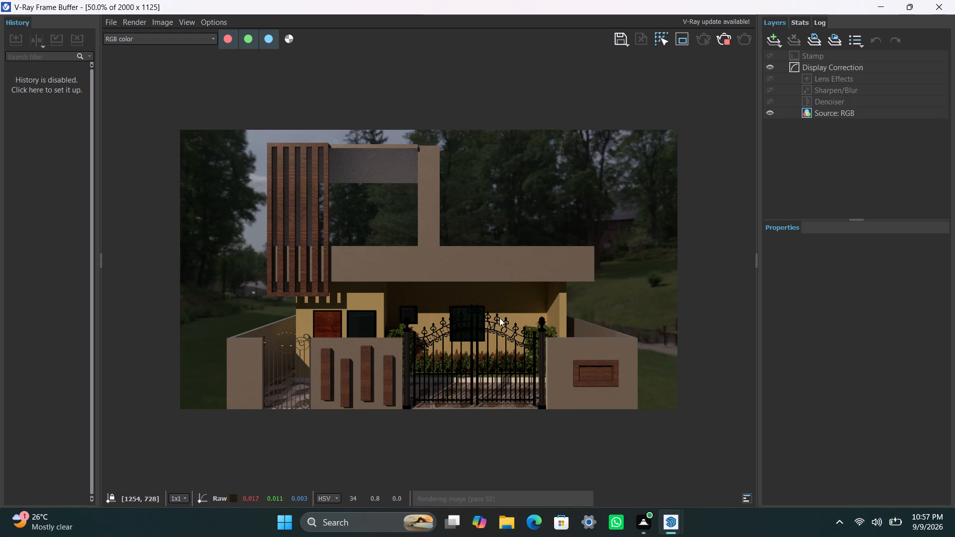
pyautogui.scroll(-1, 496, 330)
pyautogui.scroll(1, 487, 317)
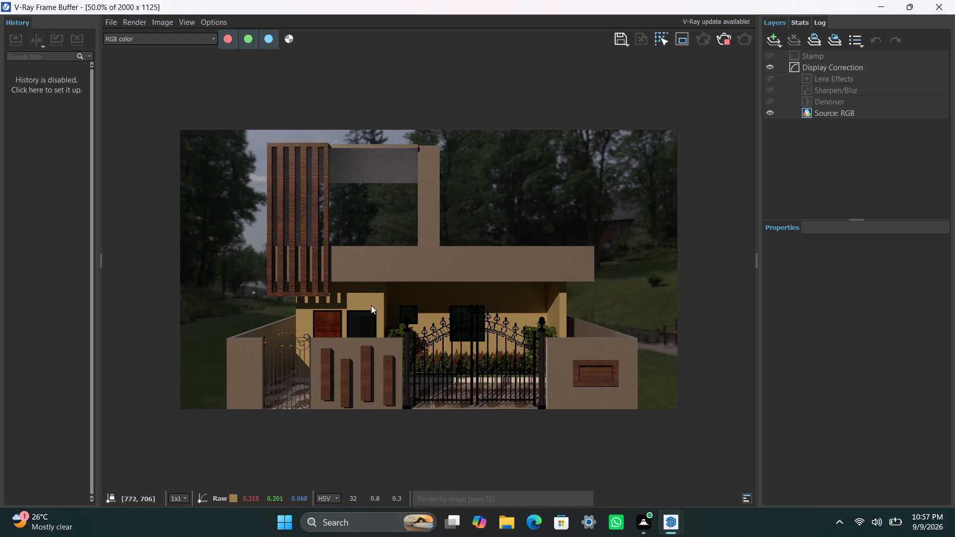
pyautogui.scroll(1, 380, 295)
pyautogui.scroll(-1, 380, 295)
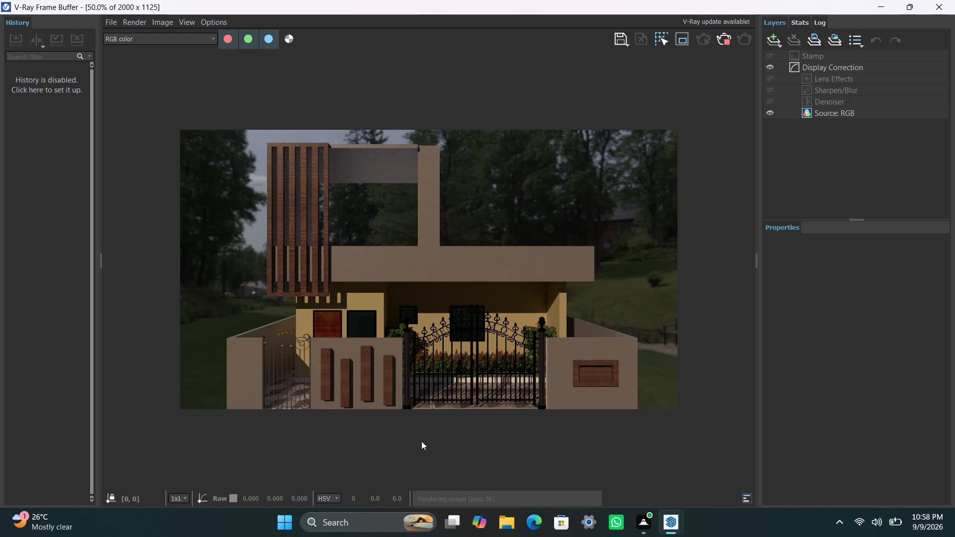
pyautogui.scroll(-1, 421, 338)
pyautogui.scroll(1, 420, 335)
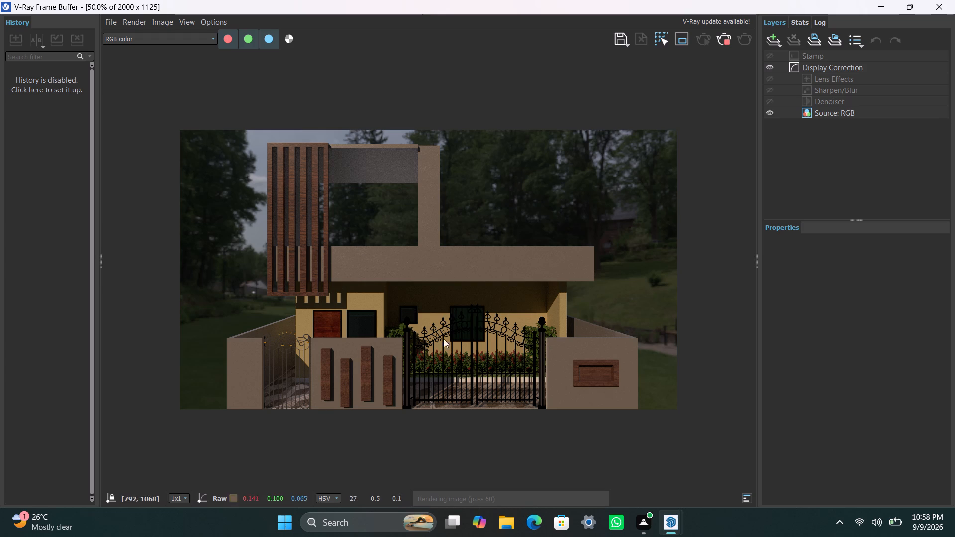
pyautogui.scroll(-1, 462, 353)
pyautogui.scroll(2, 388, 307)
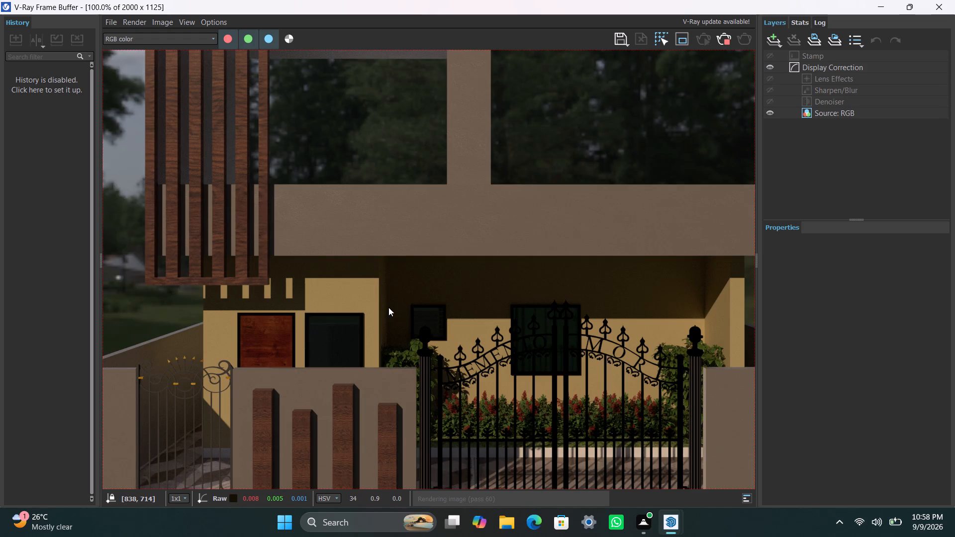
pyautogui.press('space')
pyautogui.scroll(-1, 408, 281)
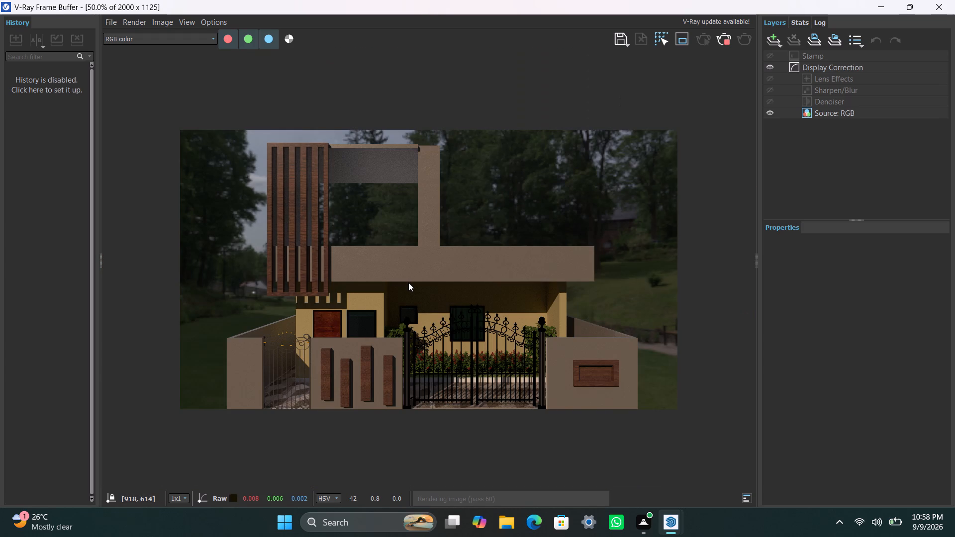
pyautogui.scroll(1, 408, 282)
pyautogui.scroll(-1, 408, 285)
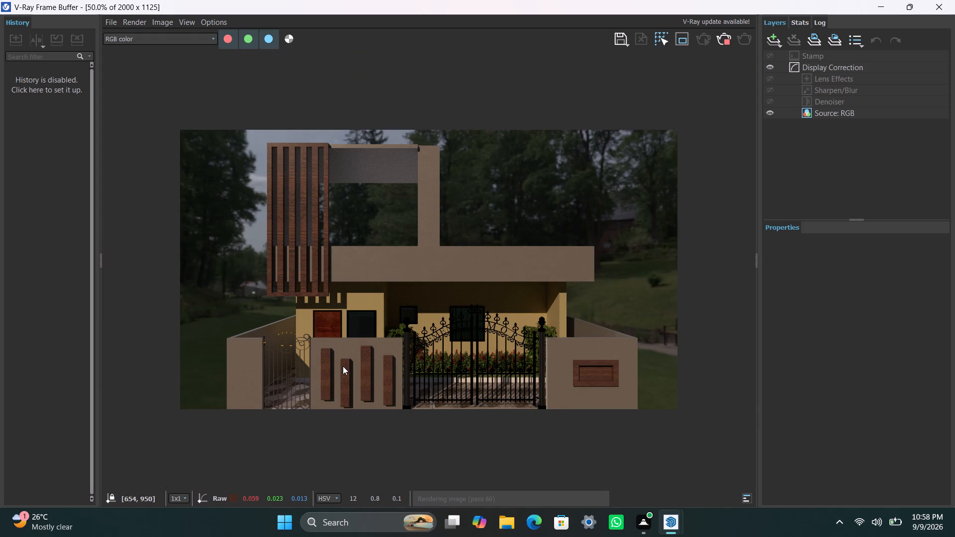
pyautogui.scroll(1, 414, 288)
pyautogui.scroll(-1, 419, 288)
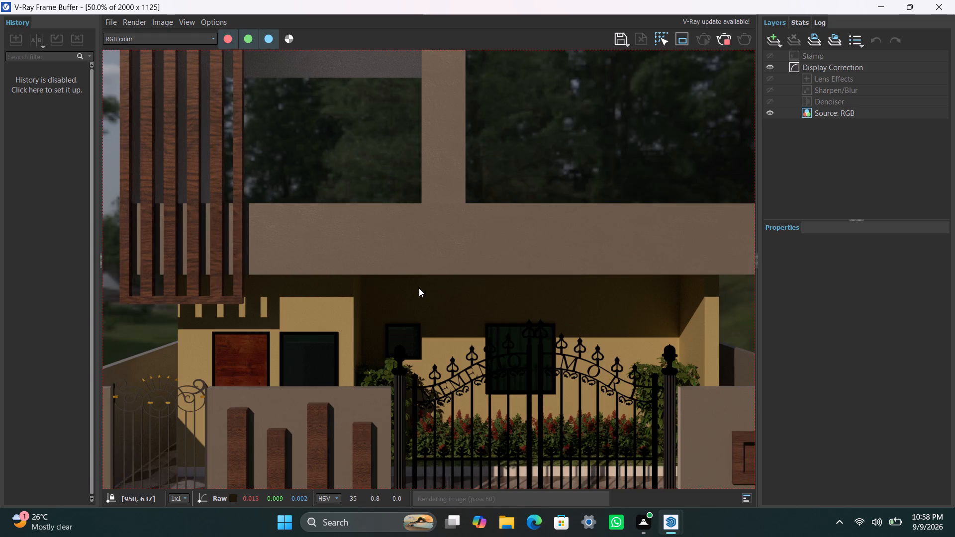
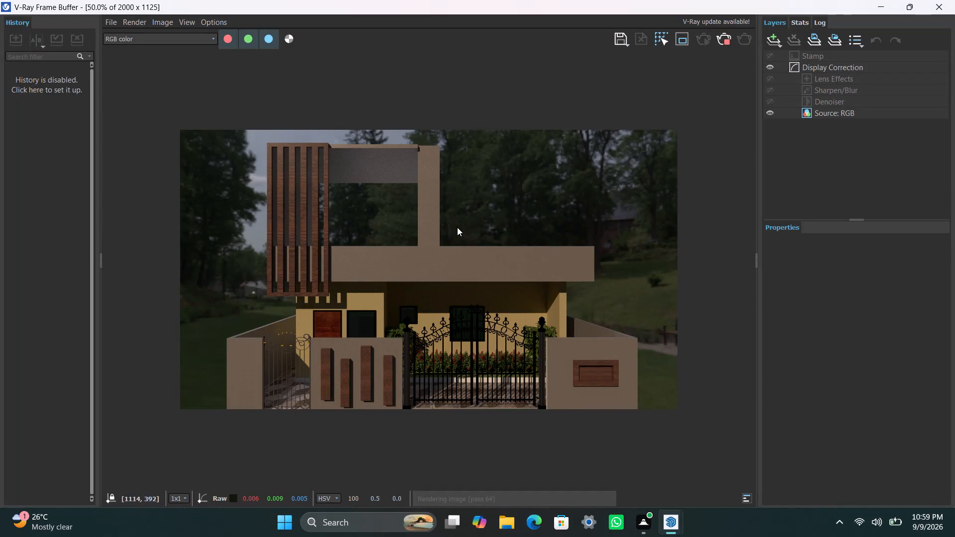
# Monitor the production render's refinement passes, comparing the whole facade with close views of the wooden slats, boundary wall panels and gate.
pyautogui.scroll(-1, 452, 290)
pyautogui.scroll(1, 450, 293)
pyautogui.press('space')
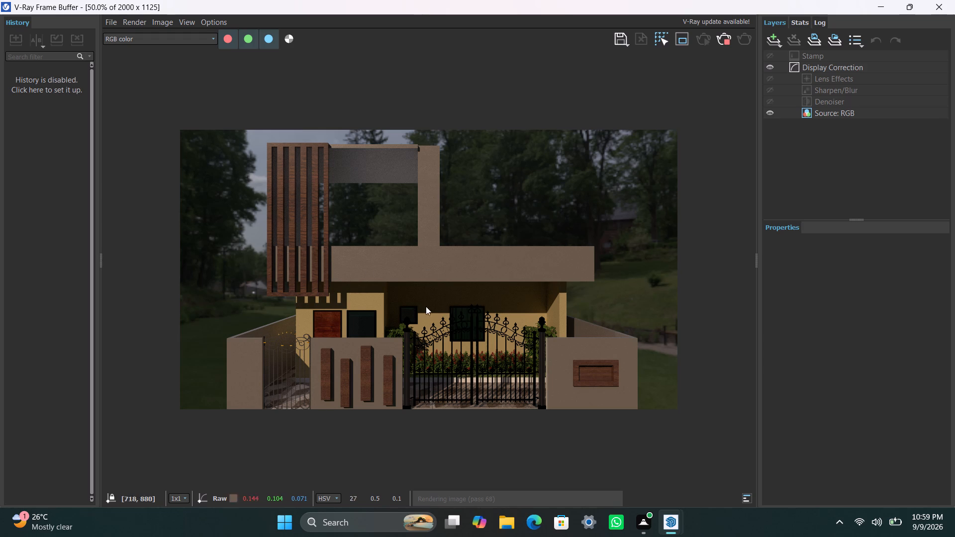
pyautogui.scroll(-1, 374, 306)
pyautogui.scroll(2, 374, 297)
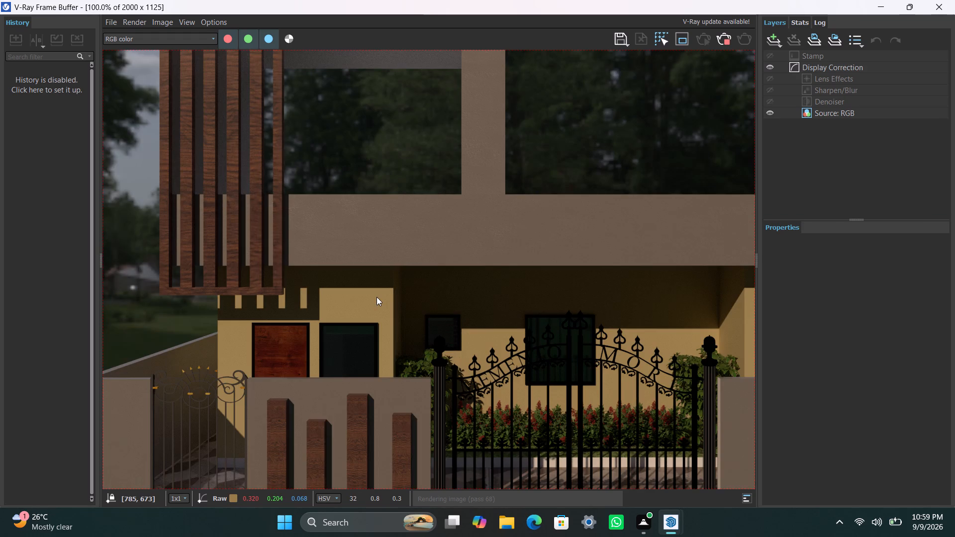
pyautogui.scroll(-1, 391, 289)
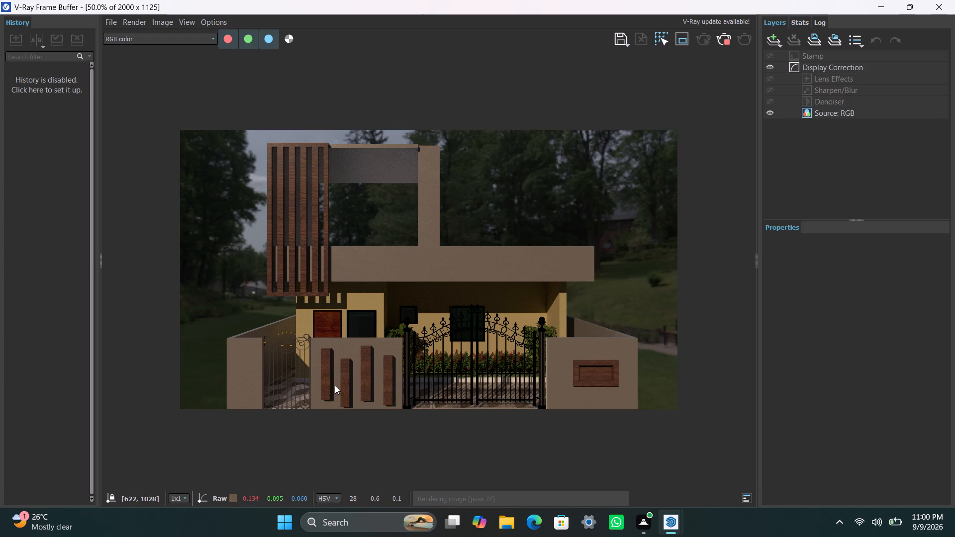
pyautogui.scroll(-1, 335, 385)
pyautogui.scroll(1, 335, 385)
pyautogui.scroll(-1, 375, 368)
pyautogui.scroll(1, 386, 359)
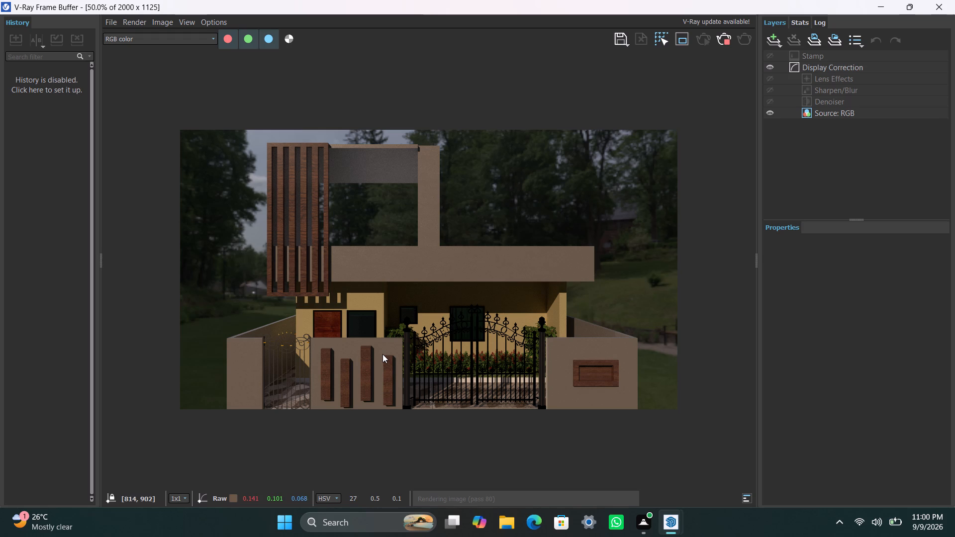
pyautogui.scroll(2, 404, 352)
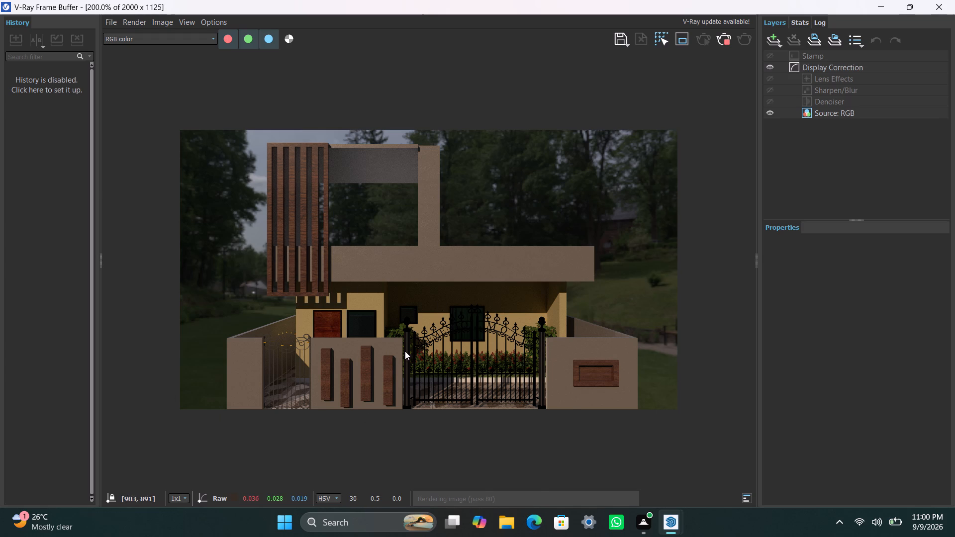
pyautogui.scroll(-1, 418, 346)
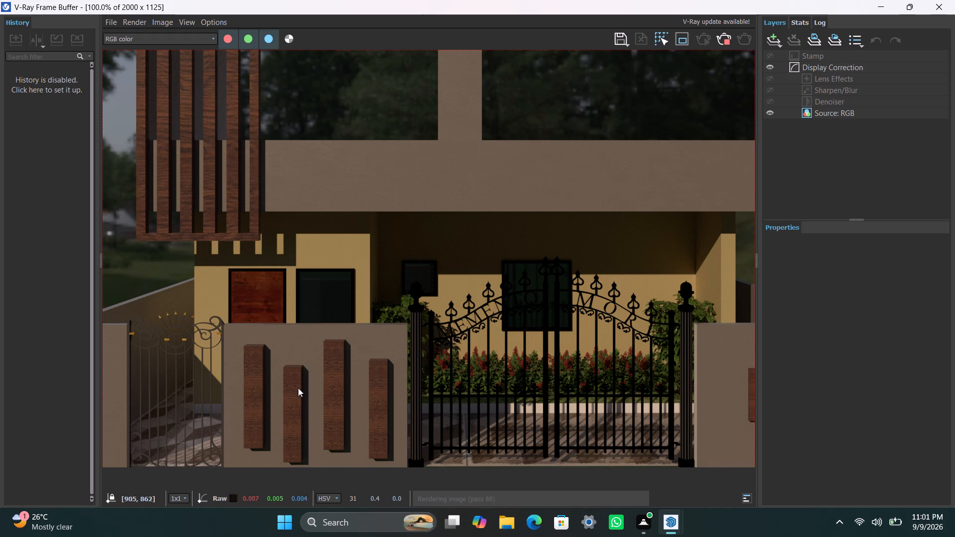
pyautogui.scroll(-2, 467, 303)
pyautogui.scroll(1, 436, 315)
pyautogui.scroll(-1, 436, 315)
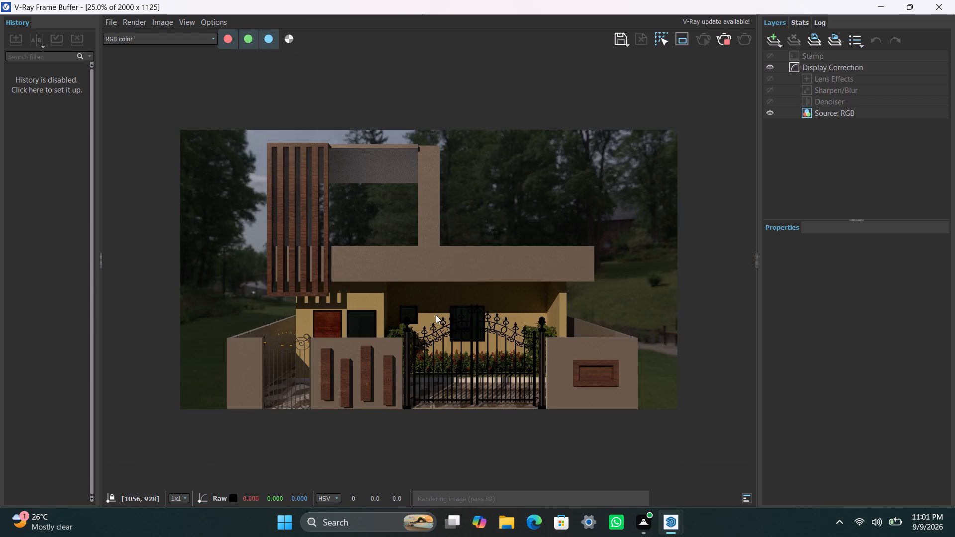
pyautogui.press('space')
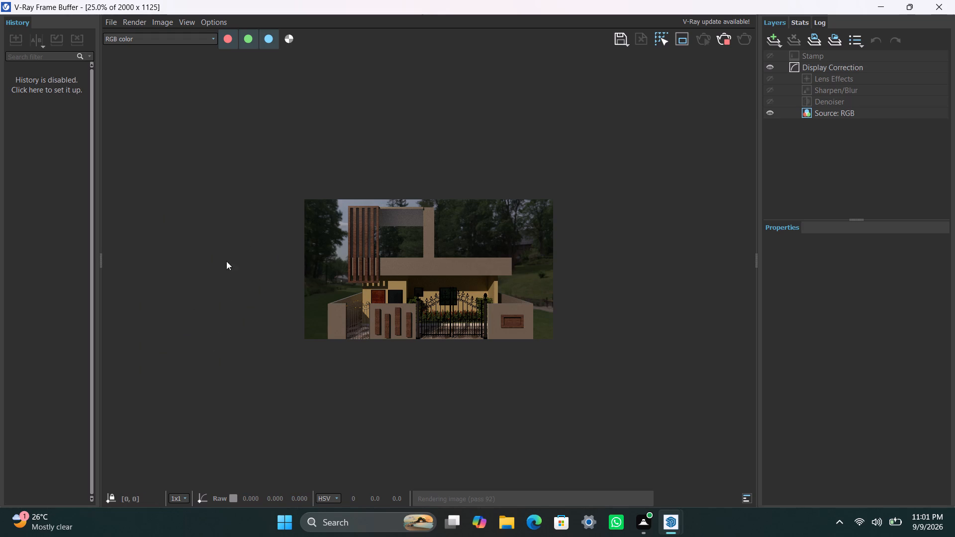
pyautogui.scroll(-1, 434, 329)
pyautogui.scroll(2, 431, 296)
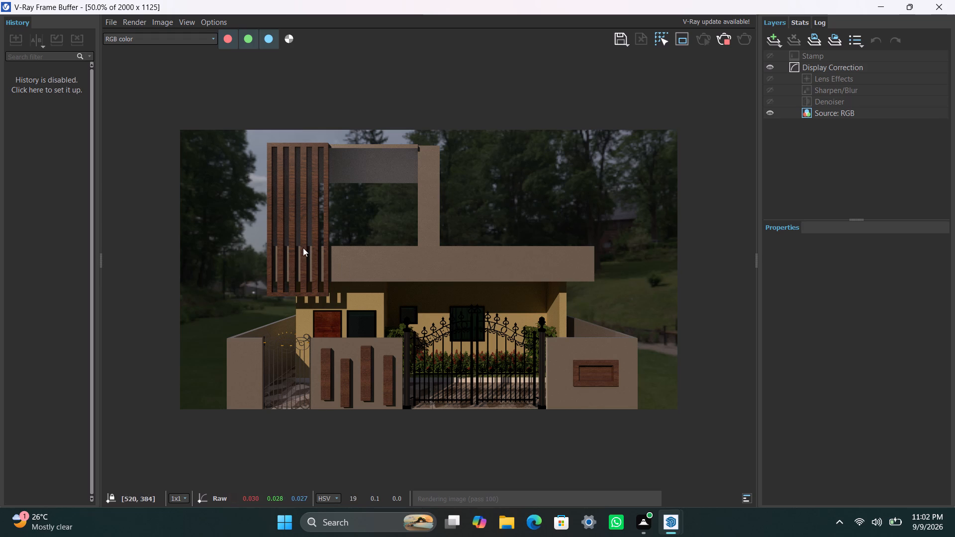
pyautogui.scroll(-1, 329, 312)
pyautogui.scroll(2, 340, 320)
pyautogui.press('space')
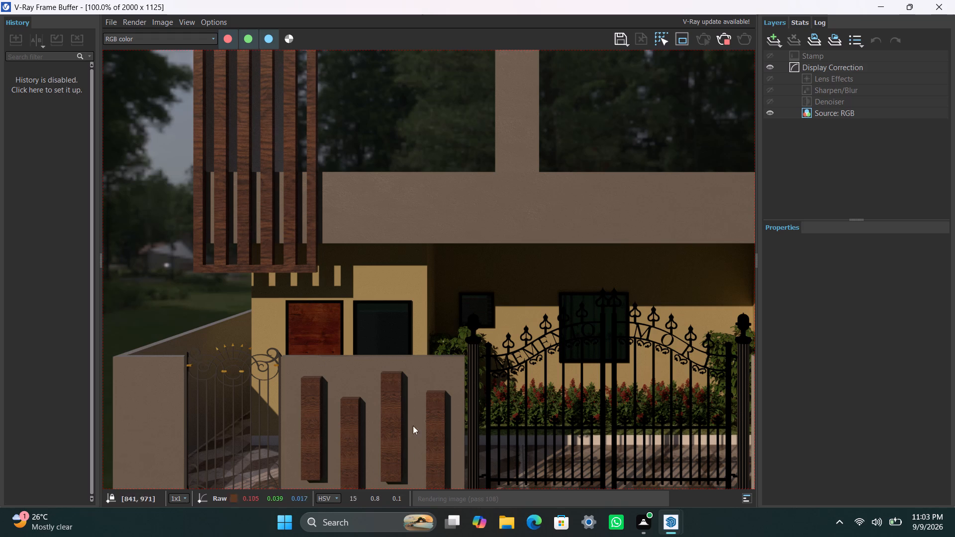
pyautogui.scroll(-1, 615, 351)
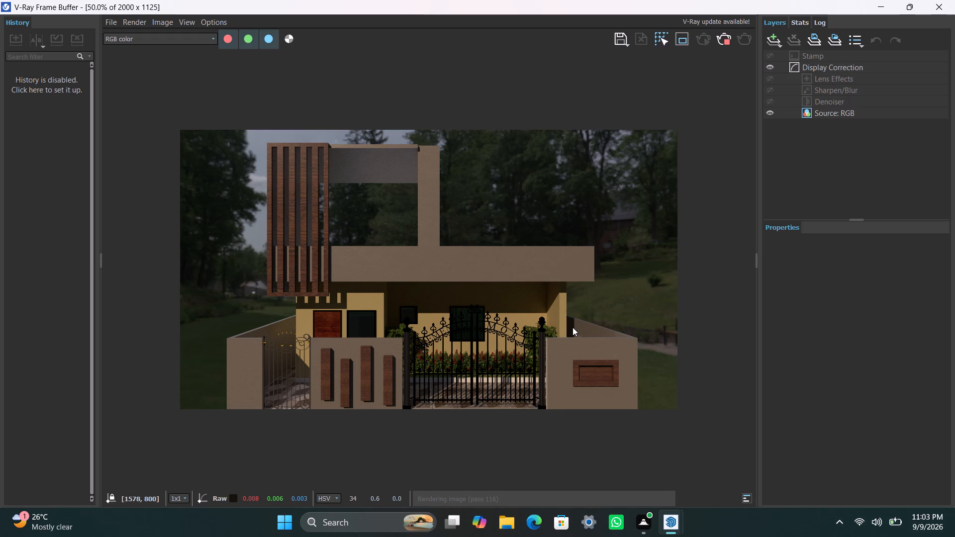
pyautogui.scroll(-2, 491, 274)
pyautogui.scroll(1, 486, 278)
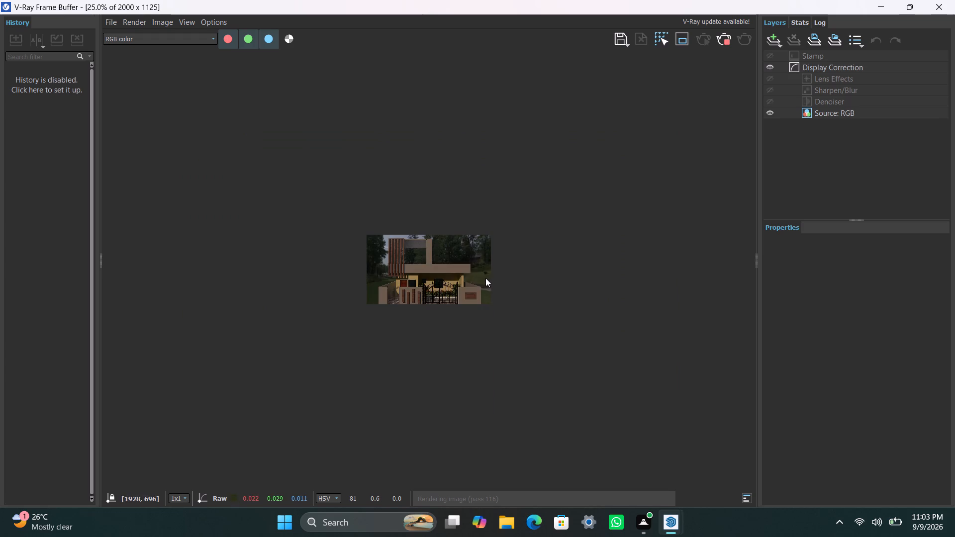
pyautogui.scroll(1, 485, 278)
pyautogui.press('space')
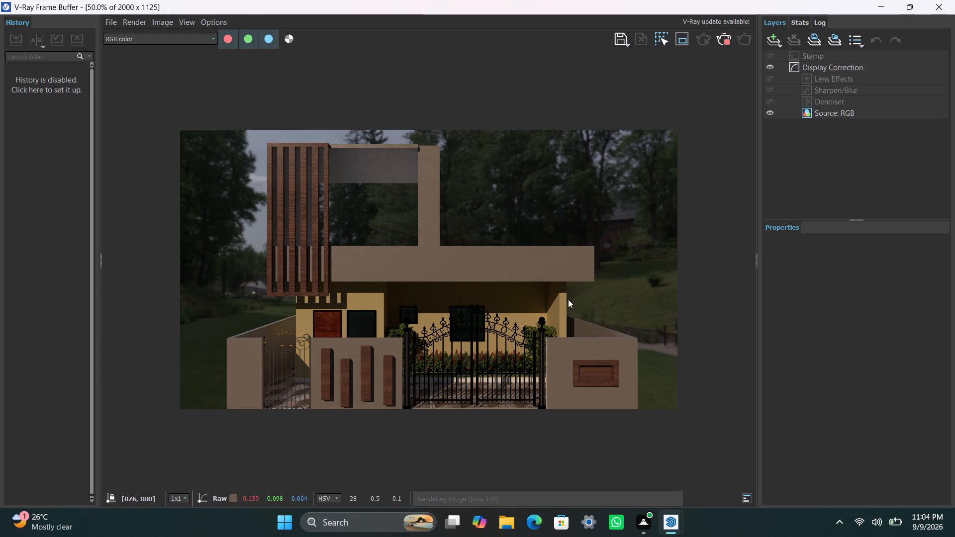
# Keep monitoring the render passes, examining the porch, parapet, entrance gate, planting and wooden slats up close and in the full view.
pyautogui.scroll(-1, 417, 338)
pyautogui.scroll(2, 419, 336)
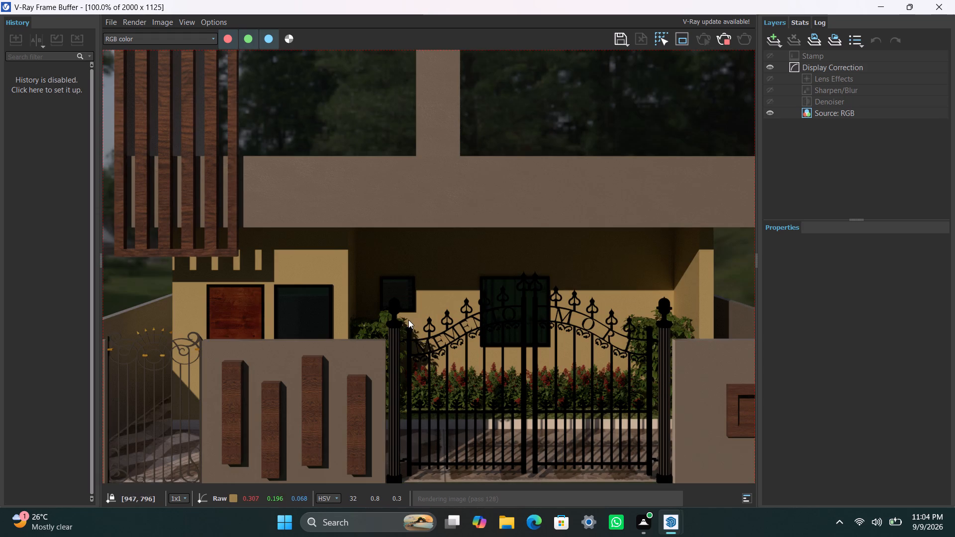
pyautogui.scroll(-1, 408, 320)
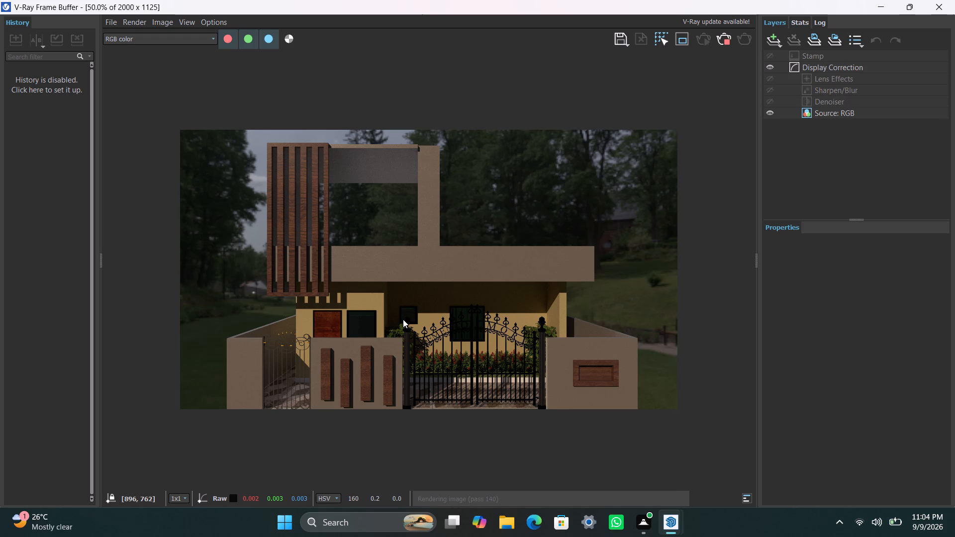
pyautogui.scroll(-1, 438, 341)
pyautogui.scroll(1, 438, 341)
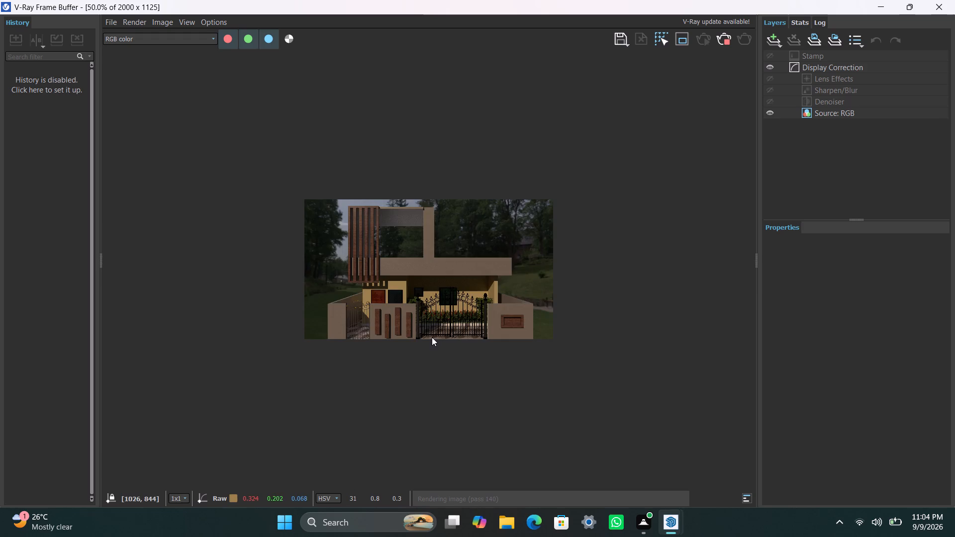
pyautogui.scroll(1, 432, 337)
pyautogui.scroll(-2, 428, 331)
pyautogui.scroll(1, 428, 331)
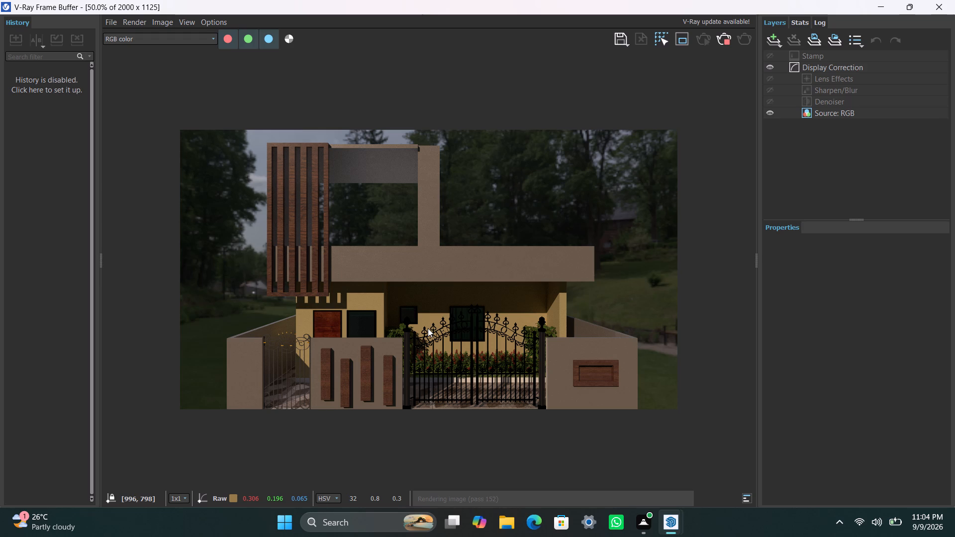
pyautogui.scroll(-1, 511, 334)
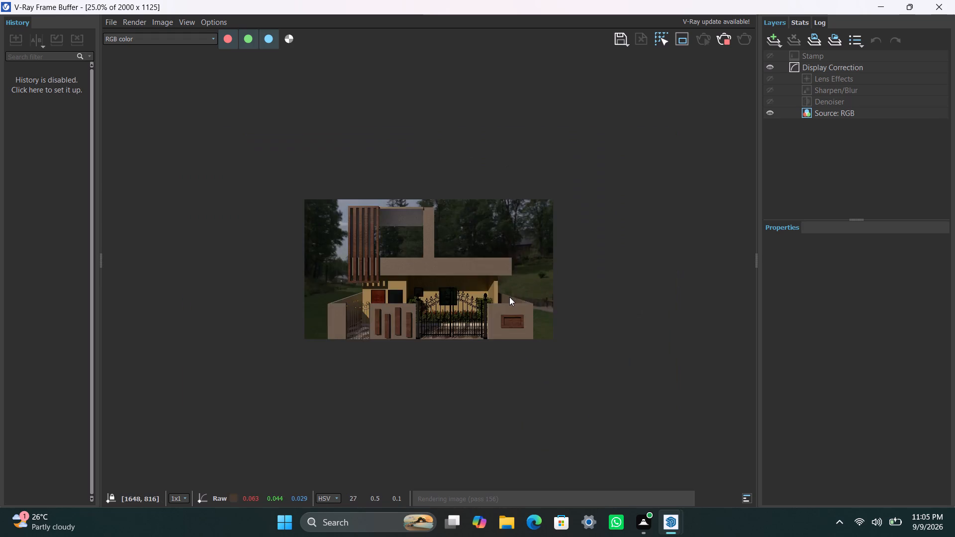
pyautogui.scroll(2, 509, 295)
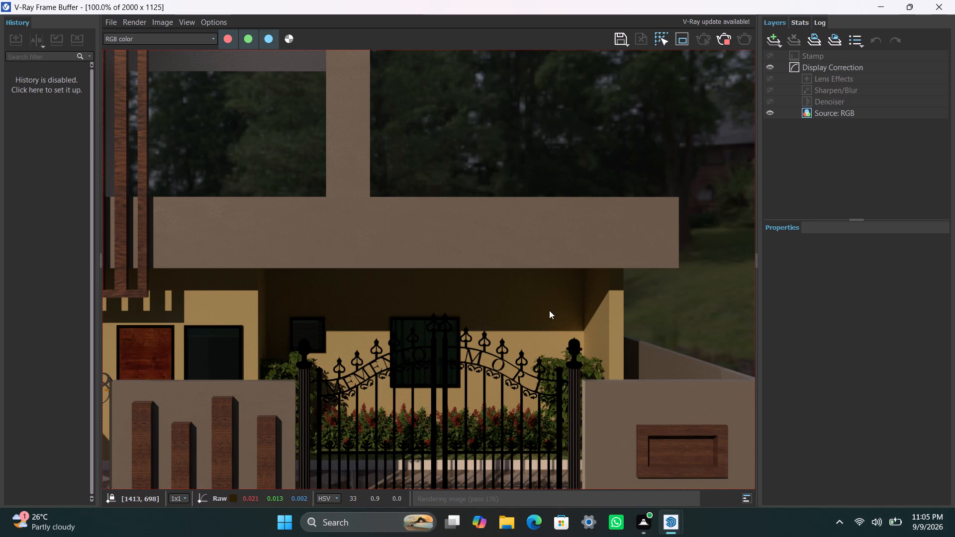
pyautogui.scroll(-2, 547, 257)
pyautogui.scroll(1, 542, 258)
pyautogui.press('space')
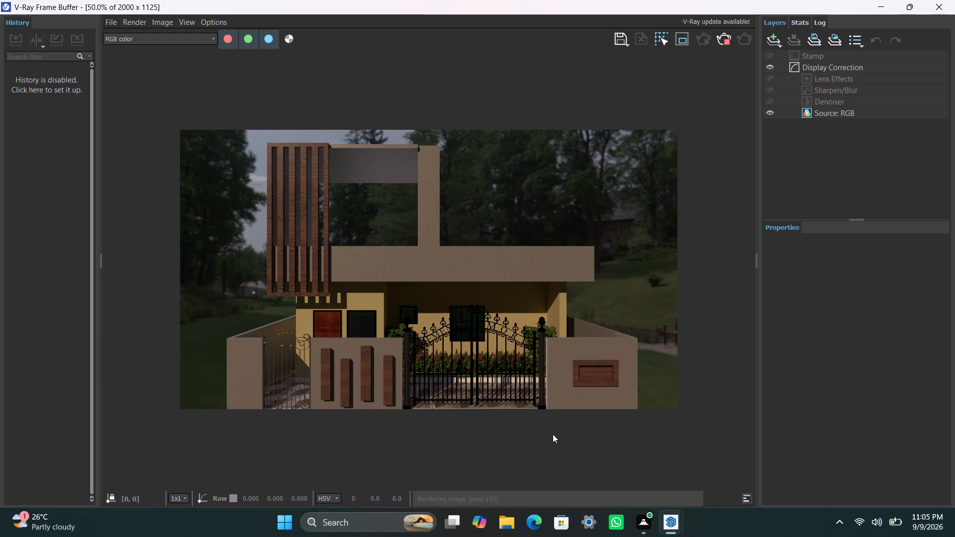
pyautogui.scroll(-1, 551, 411)
pyautogui.scroll(1, 543, 339)
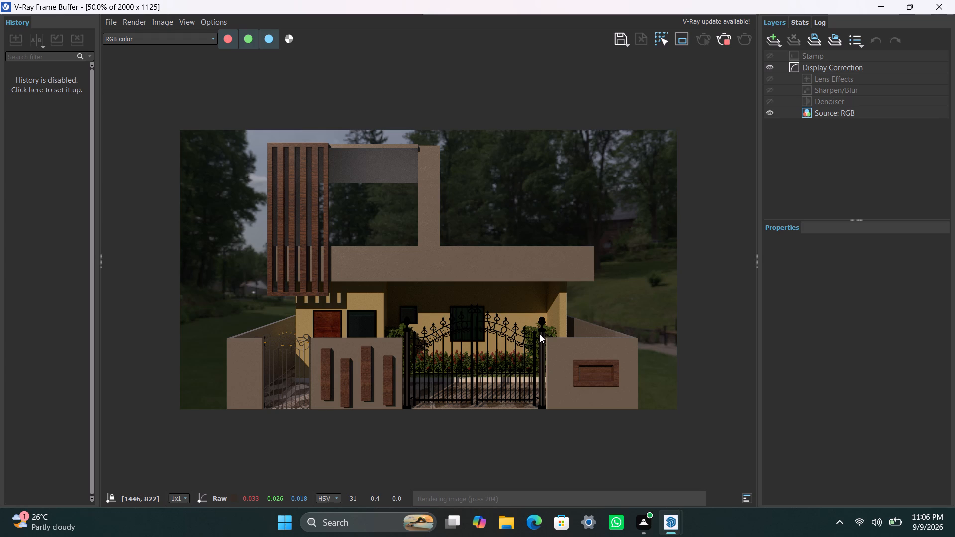
pyautogui.scroll(-1, 494, 389)
pyautogui.scroll(2, 480, 352)
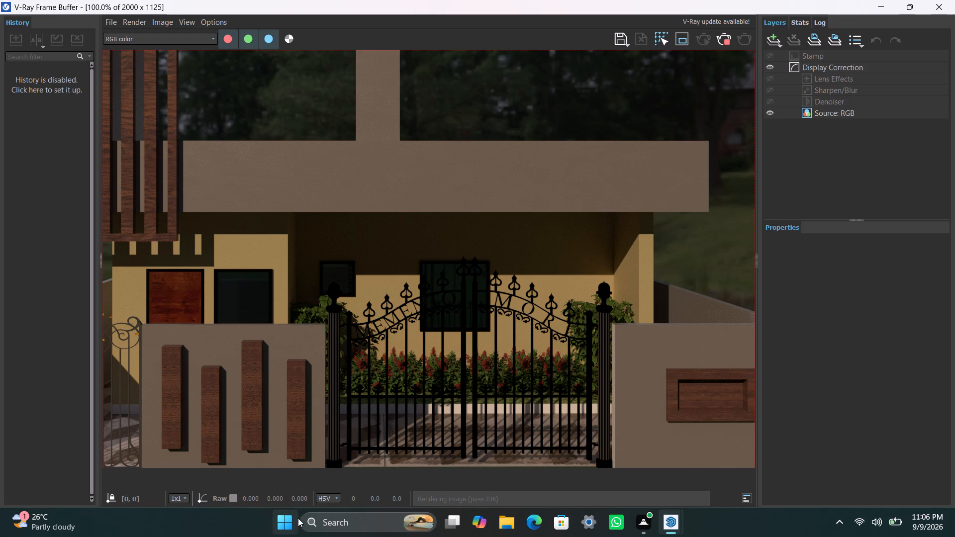
pyautogui.scroll(-1, 388, 370)
pyautogui.scroll(1, 397, 344)
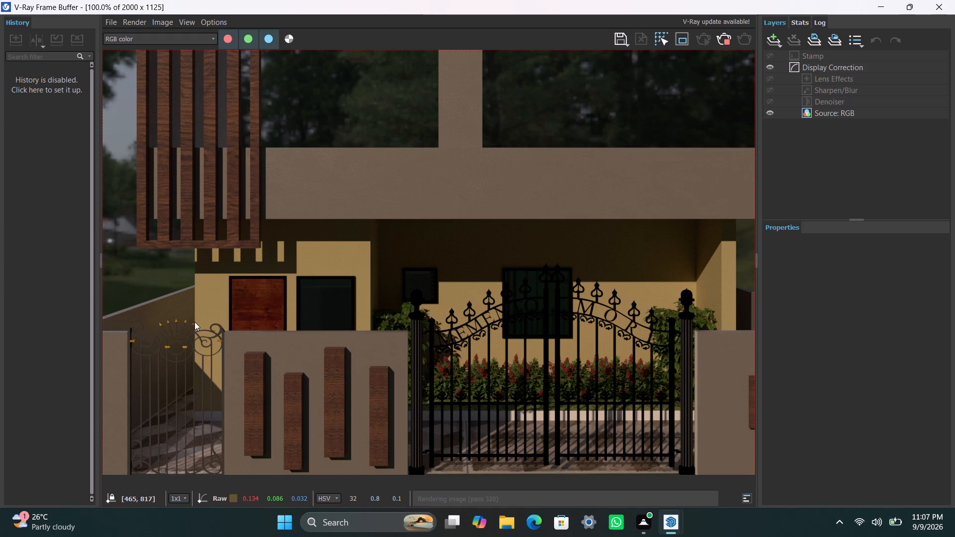
pyautogui.scroll(-1, 397, 283)
pyautogui.scroll(1, 399, 287)
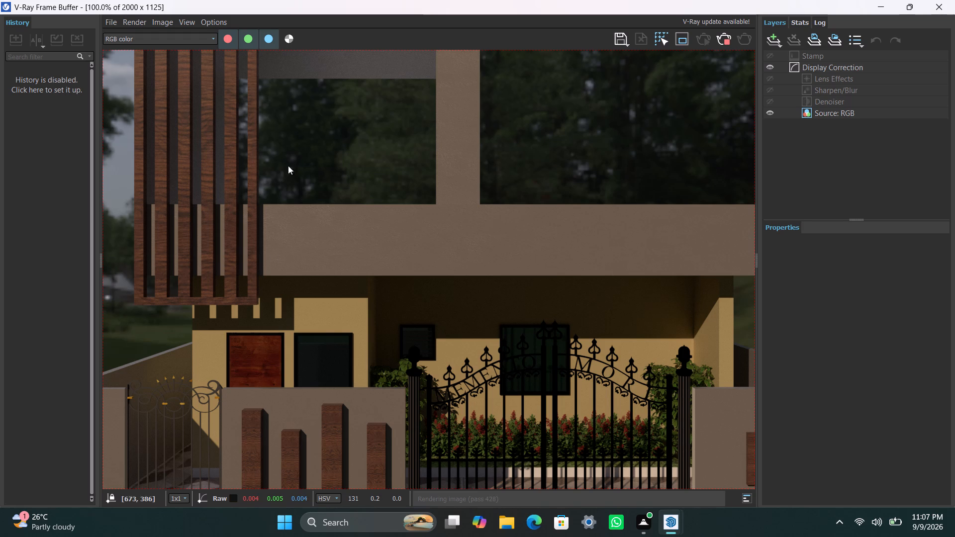
pyautogui.scroll(-1, 443, 294)
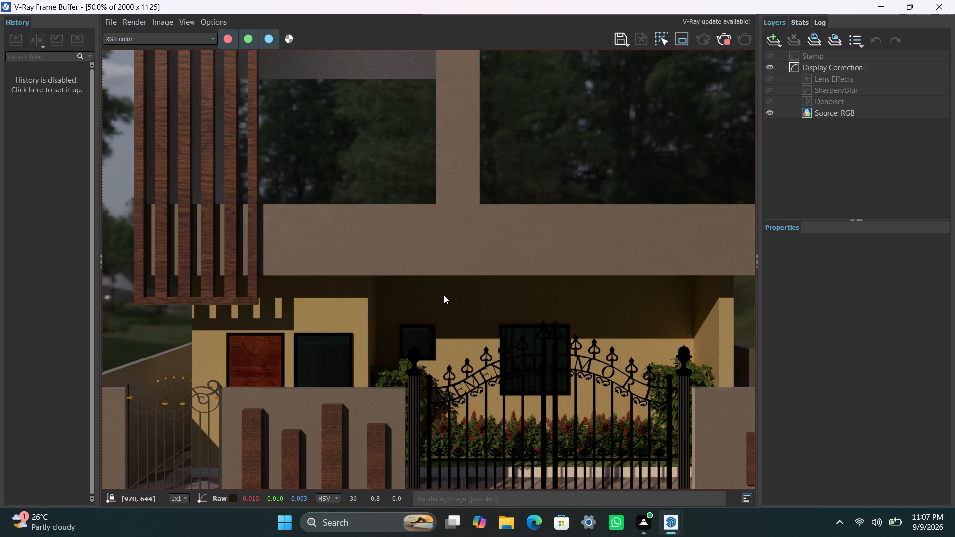
pyautogui.scroll(1, 444, 295)
pyautogui.press('space')
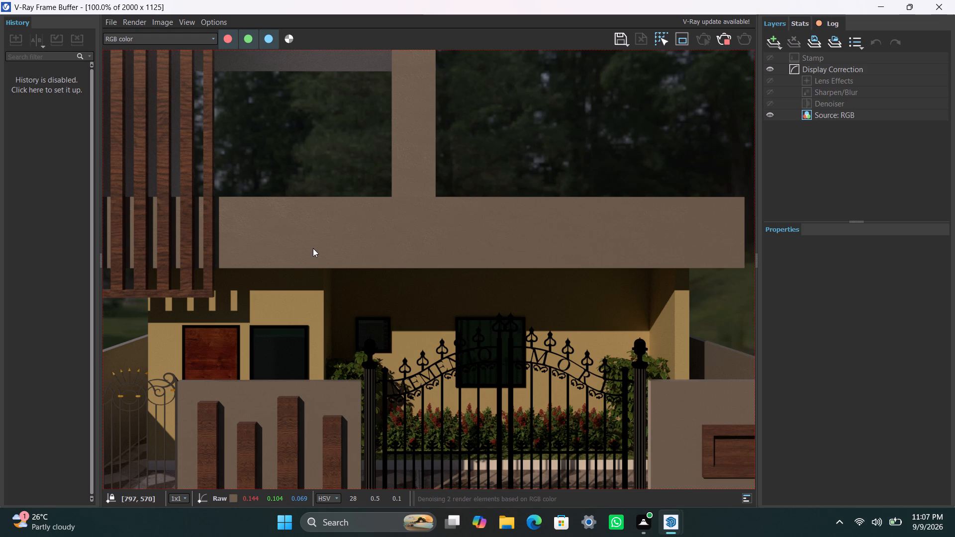
# Monitor the denoising of the production render, examining the wooden slats, parapet and upper frame up close and in the full facade view.
pyautogui.scroll(-1, 313, 248)
pyautogui.scroll(1, 313, 248)
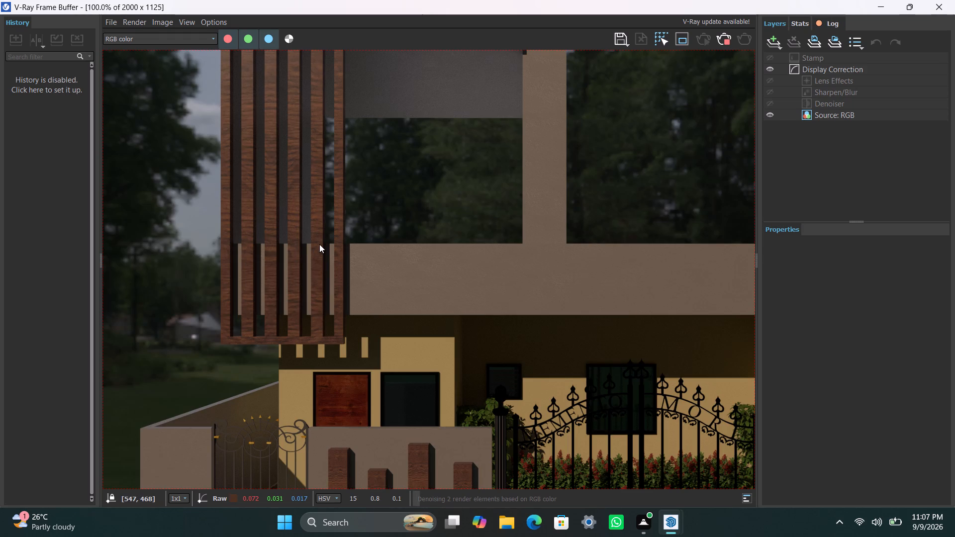
pyautogui.press('space')
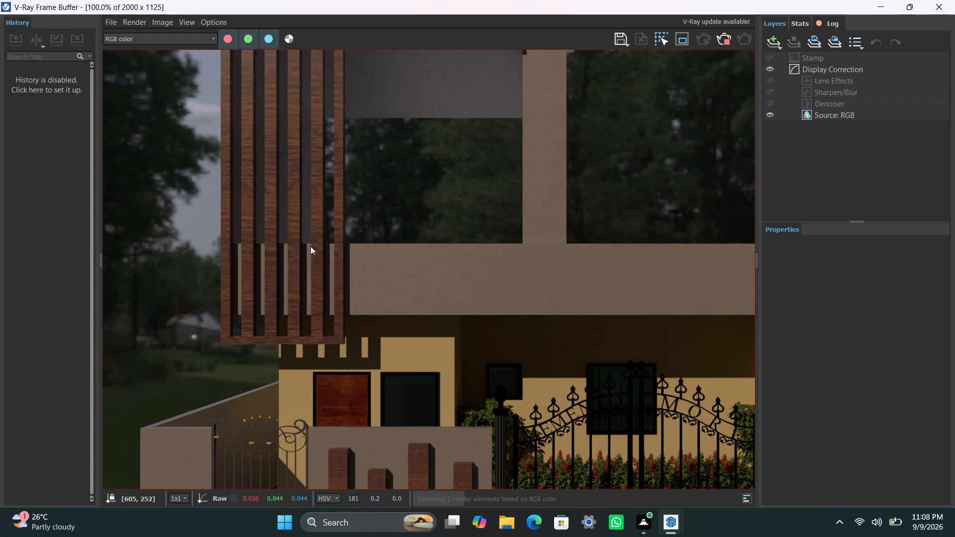
pyautogui.scroll(-1, 409, 223)
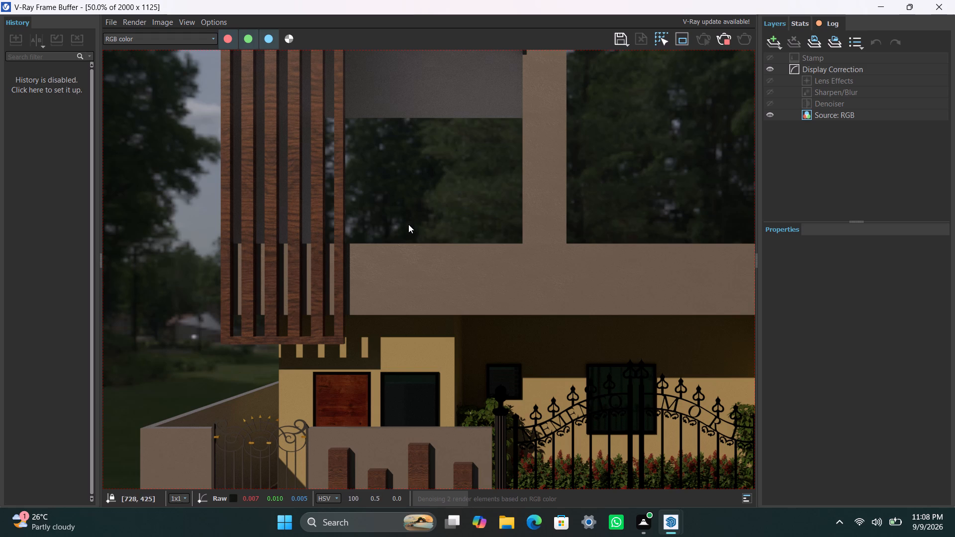
pyautogui.scroll(1, 408, 224)
pyautogui.scroll(-1, 411, 231)
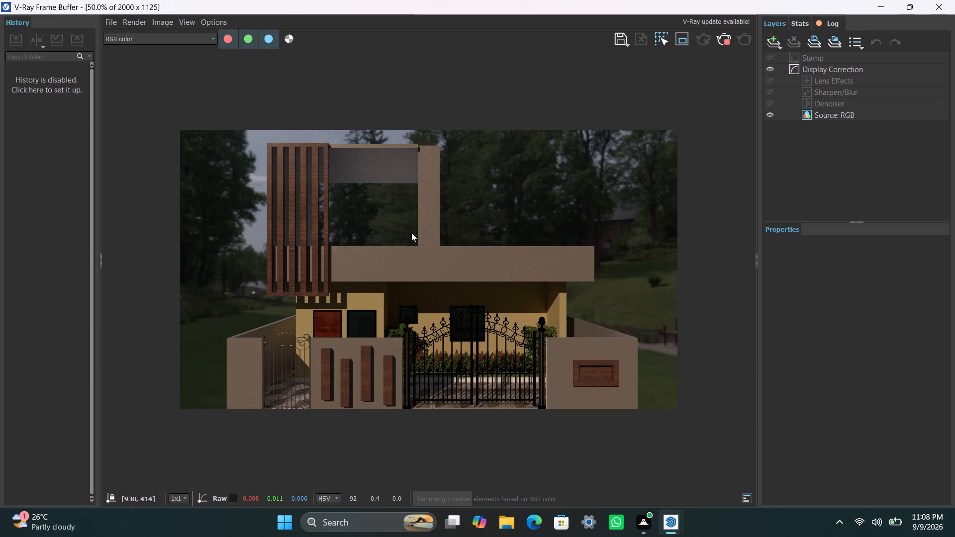
pyautogui.scroll(1, 411, 233)
pyautogui.scroll(-1, 446, 254)
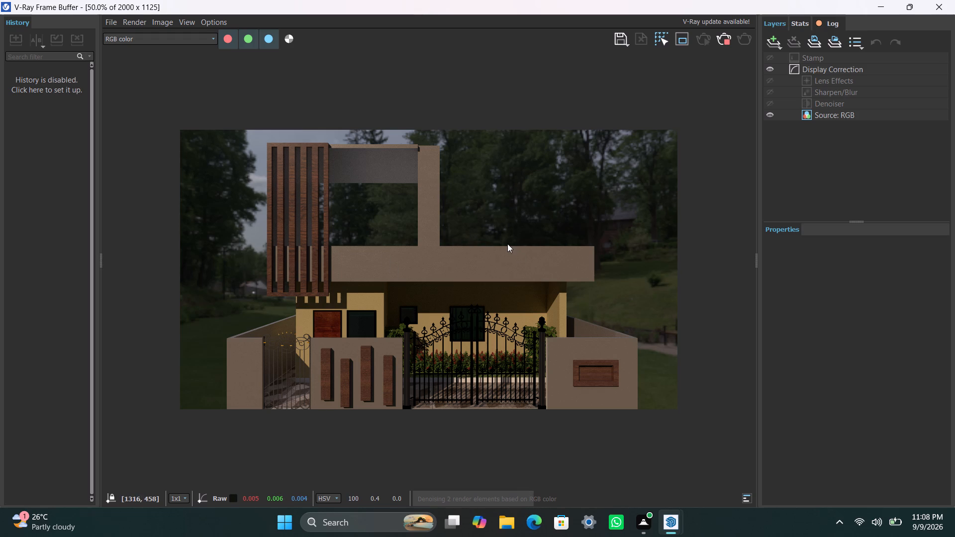
pyautogui.scroll(-1, 498, 253)
pyautogui.scroll(1, 498, 254)
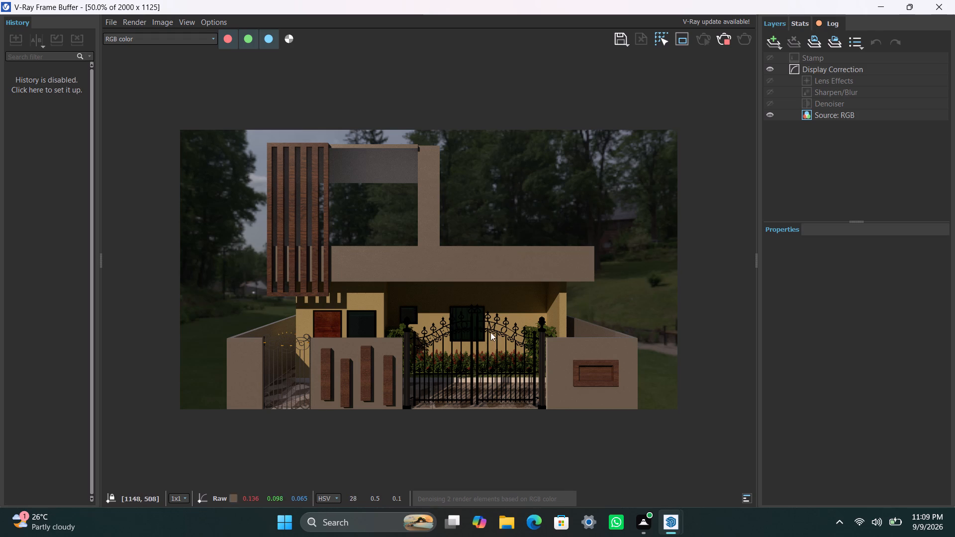
# Keep monitoring the denoising, comparing the whole facade with close views of the entrance gate, boundary wall panels, door and windows.
pyautogui.scroll(-1, 452, 333)
pyautogui.scroll(2, 452, 337)
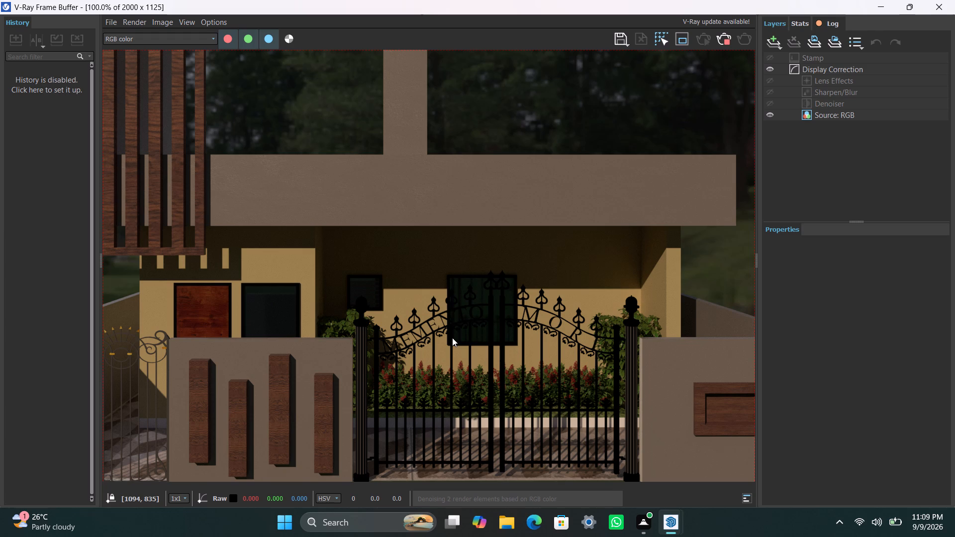
pyautogui.scroll(-2, 403, 330)
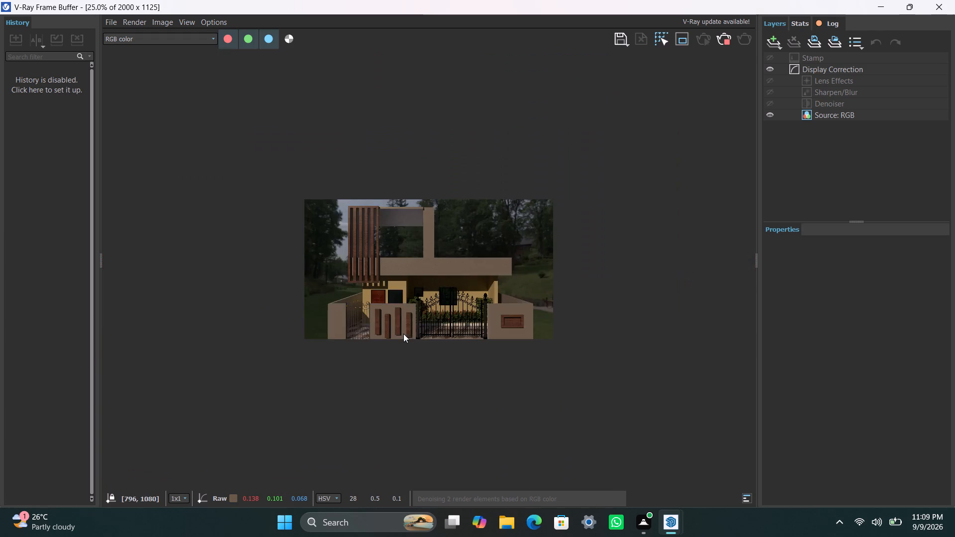
pyautogui.scroll(2, 403, 334)
pyautogui.scroll(-1, 403, 333)
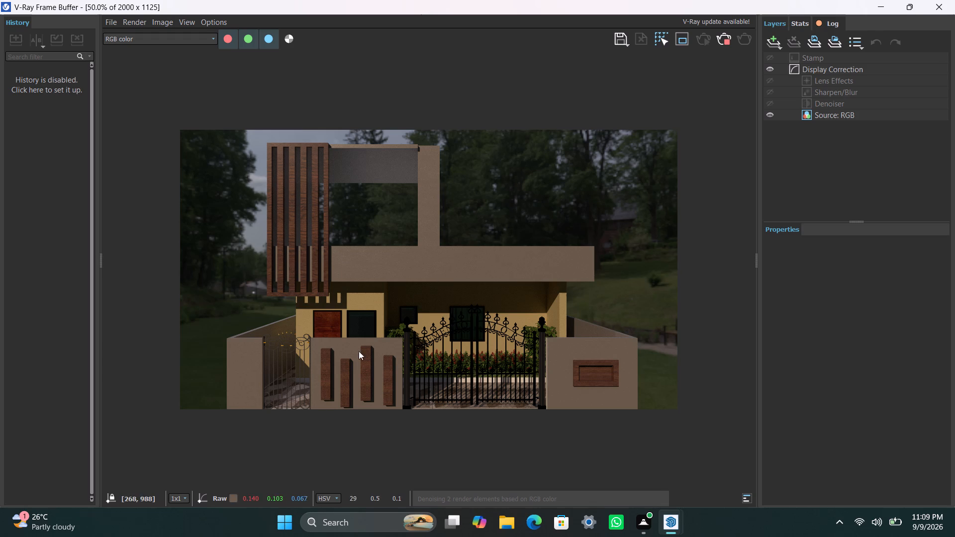
pyautogui.scroll(-1, 366, 305)
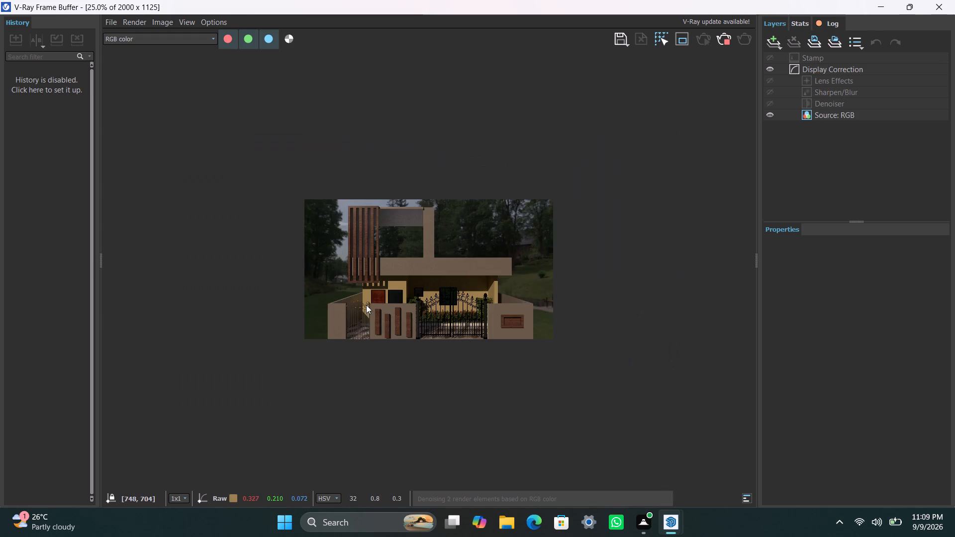
pyautogui.scroll(3, 368, 305)
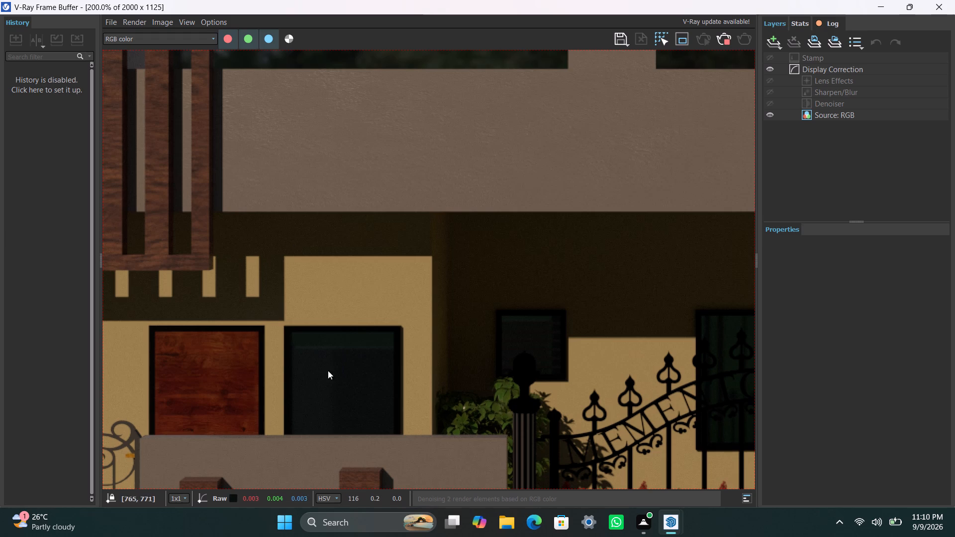
pyautogui.scroll(-1, 380, 388)
pyautogui.scroll(1, 382, 385)
pyautogui.scroll(-1, 382, 385)
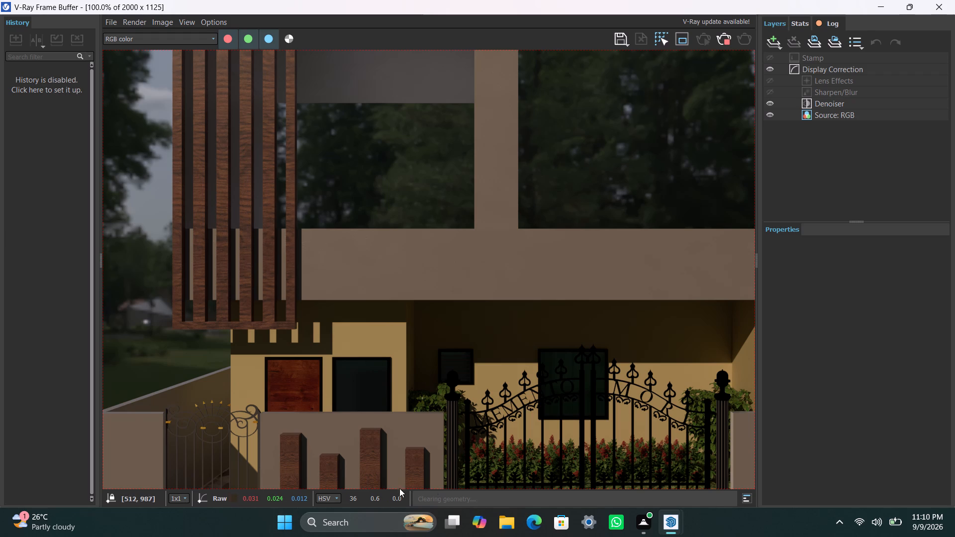
# Review the denoised production render of the house front as a whole, at several magnifications.
pyautogui.scroll(-2, 394, 386)
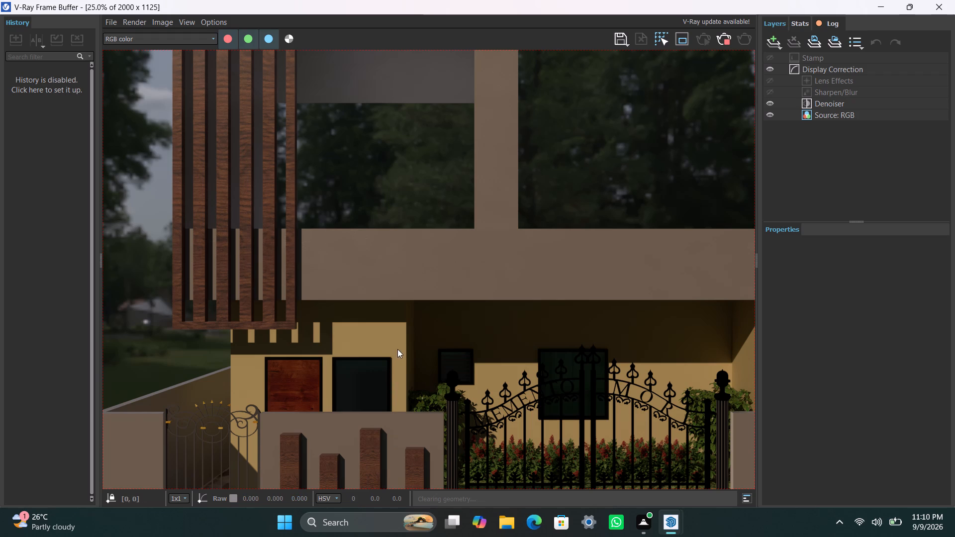
pyautogui.scroll(-2, 398, 339)
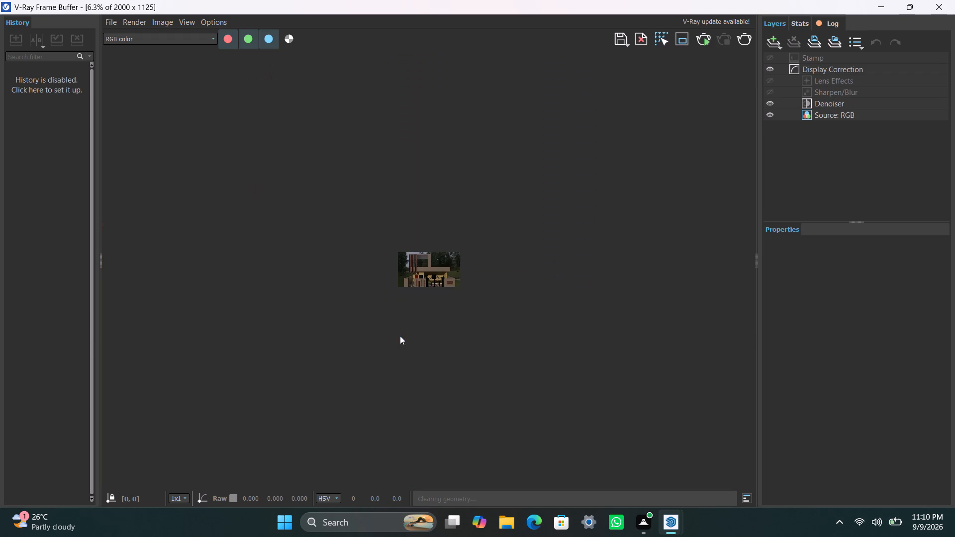
pyautogui.scroll(1, 434, 275)
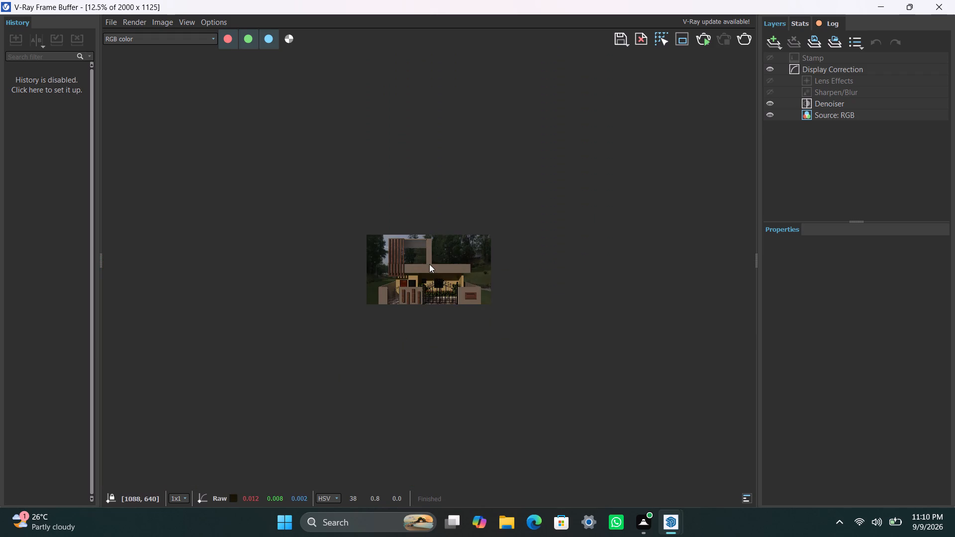
pyautogui.scroll(3, 429, 264)
pyautogui.scroll(-1, 438, 265)
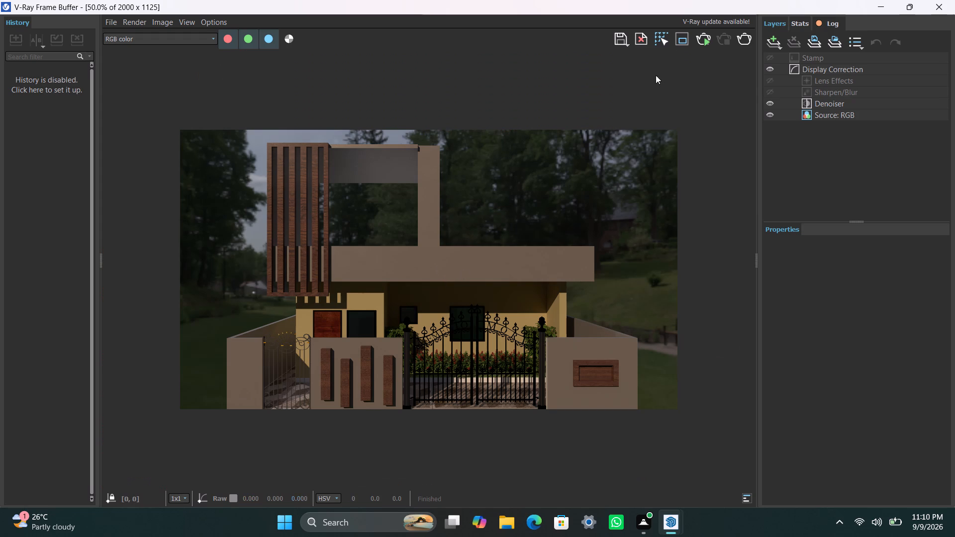
# Minimize the render window to return to the SketchUp model and save the HP WF file.
pyautogui.click(887, 5)
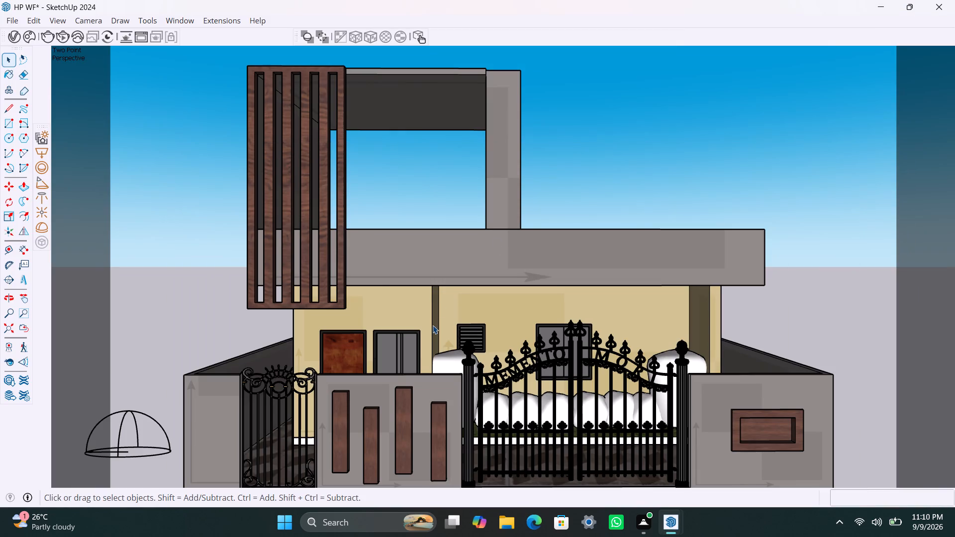
pyautogui.hotkey('ctrl', 's')
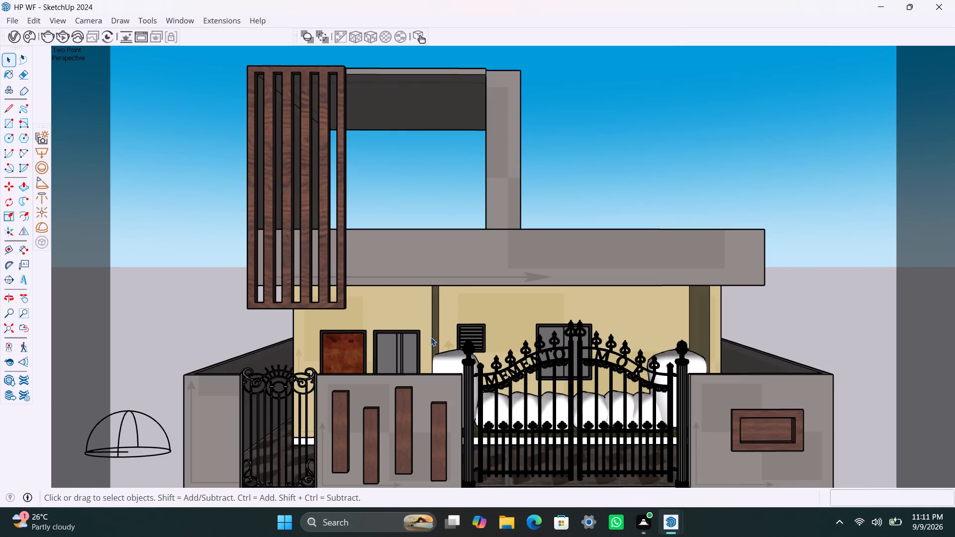
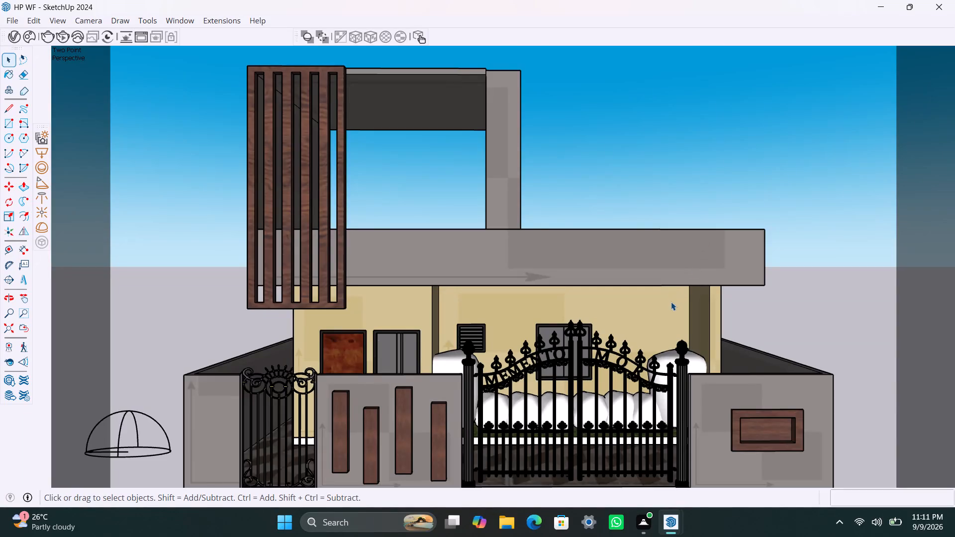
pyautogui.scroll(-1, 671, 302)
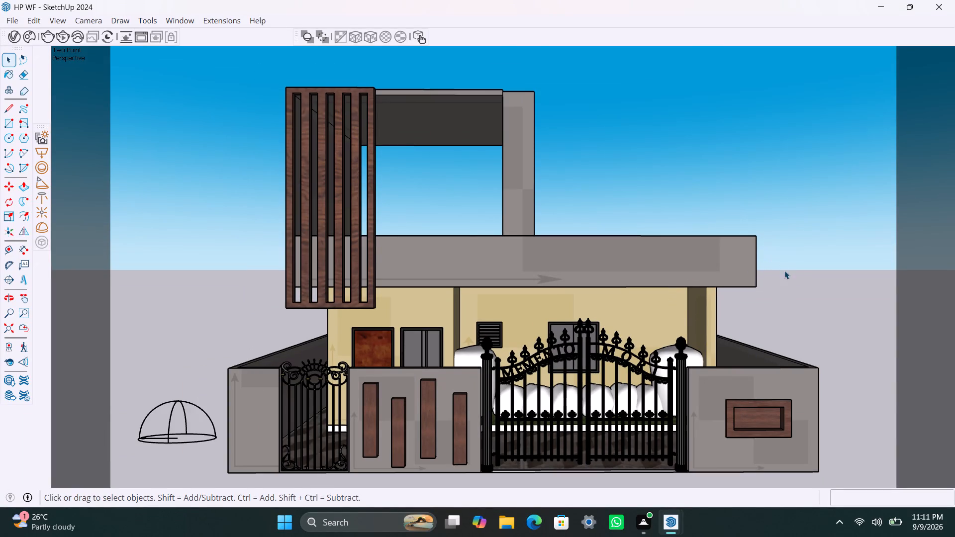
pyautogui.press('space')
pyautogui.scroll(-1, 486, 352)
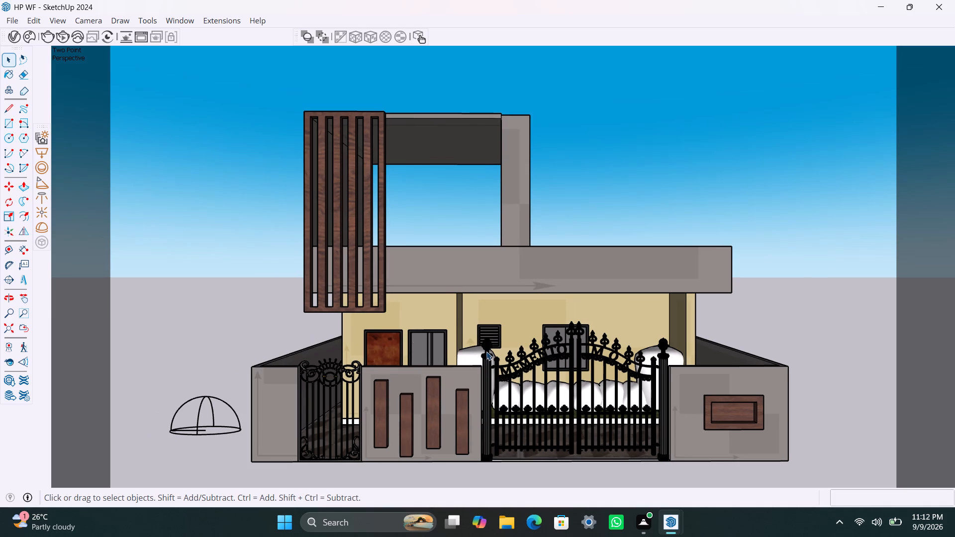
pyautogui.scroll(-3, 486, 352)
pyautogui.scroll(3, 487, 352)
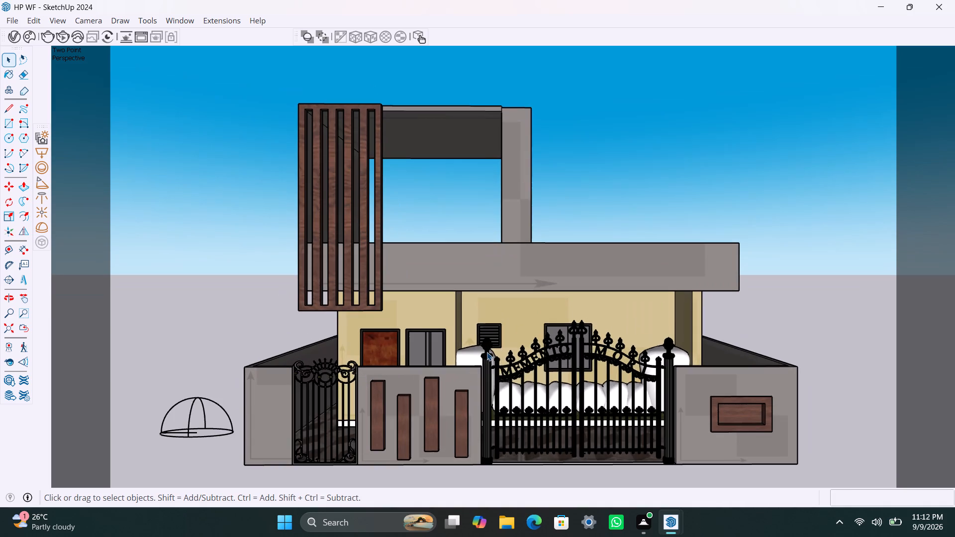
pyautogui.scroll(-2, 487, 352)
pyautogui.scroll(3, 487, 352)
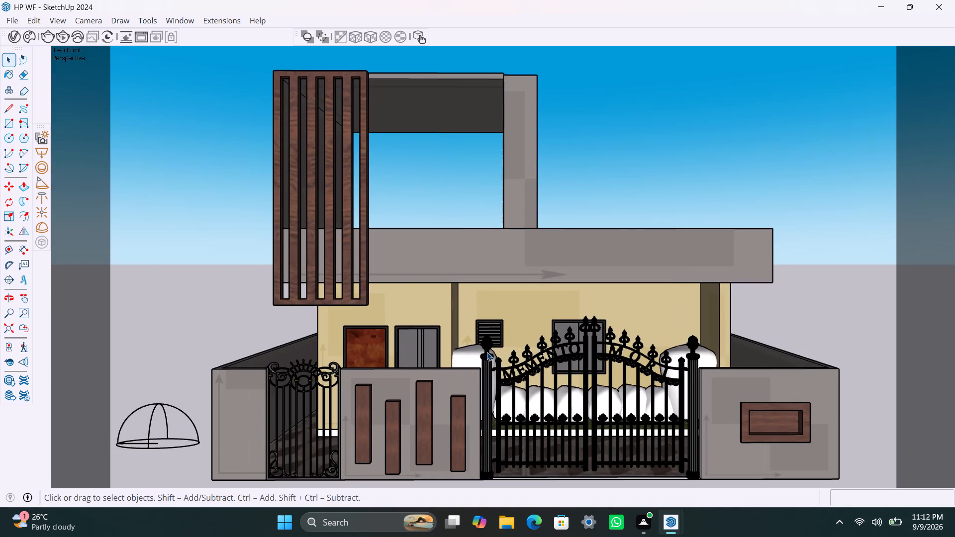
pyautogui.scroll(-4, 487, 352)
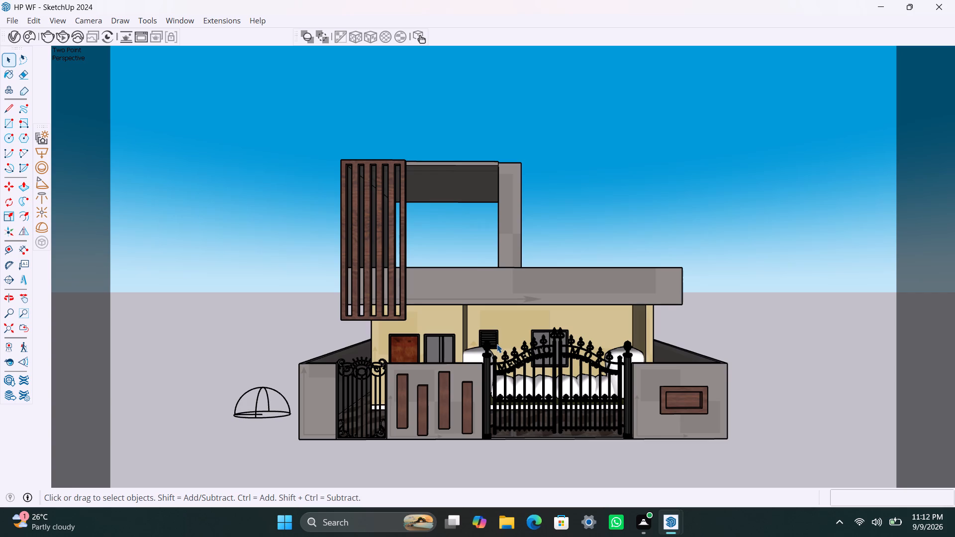
# Save the HP WF model again with the two-point perspective front view in place.
pyautogui.press('space')
pyautogui.press('space')
pyautogui.press('space')
pyautogui.press('space')
pyautogui.press('Escape')
pyautogui.press('Escape')
pyautogui.hotkey('ctrl', 's')
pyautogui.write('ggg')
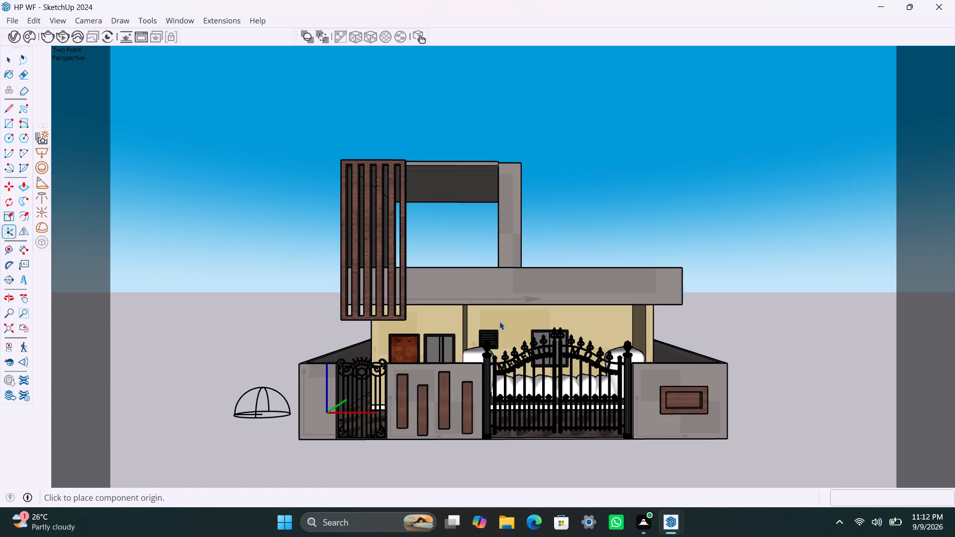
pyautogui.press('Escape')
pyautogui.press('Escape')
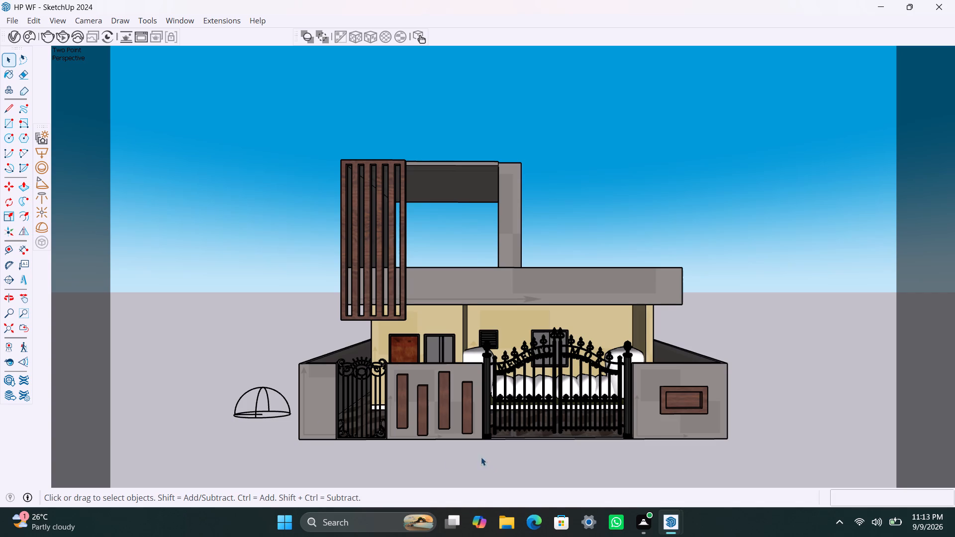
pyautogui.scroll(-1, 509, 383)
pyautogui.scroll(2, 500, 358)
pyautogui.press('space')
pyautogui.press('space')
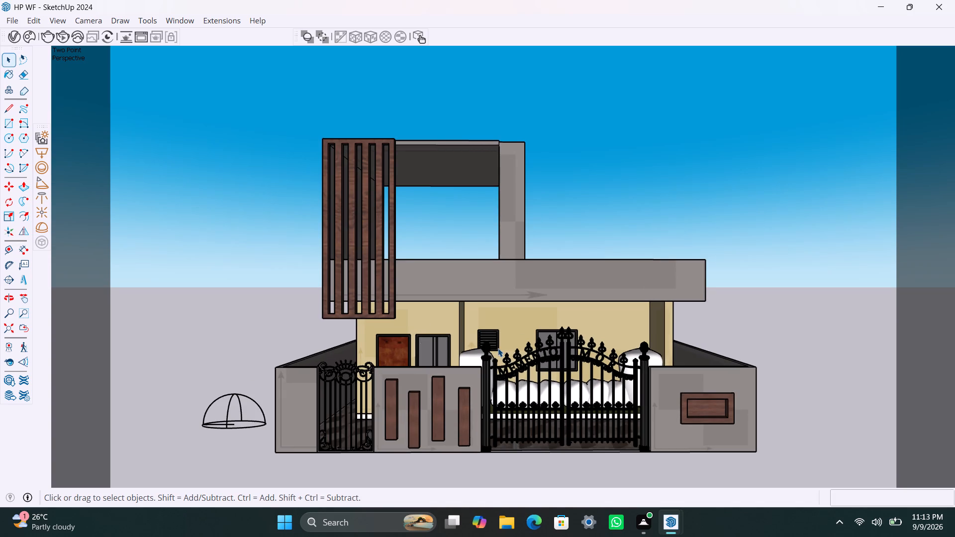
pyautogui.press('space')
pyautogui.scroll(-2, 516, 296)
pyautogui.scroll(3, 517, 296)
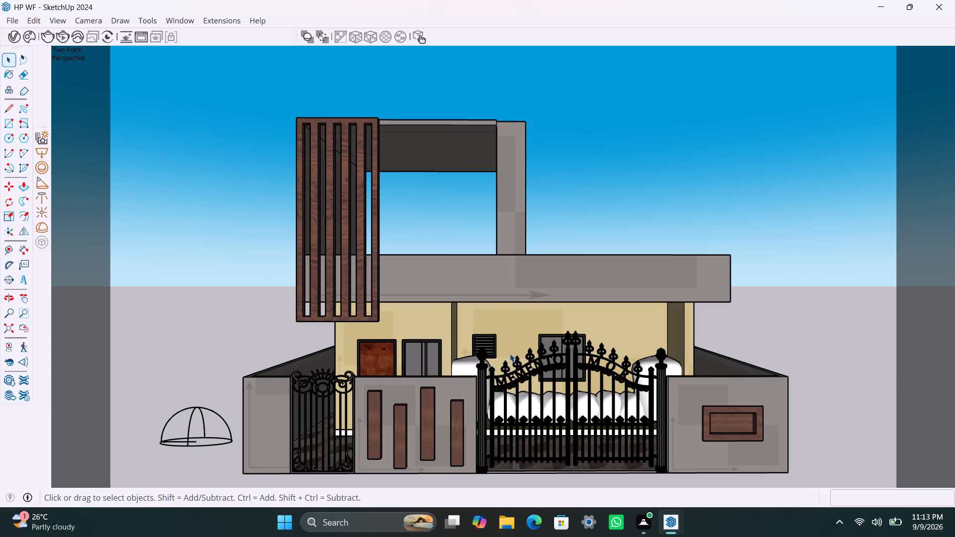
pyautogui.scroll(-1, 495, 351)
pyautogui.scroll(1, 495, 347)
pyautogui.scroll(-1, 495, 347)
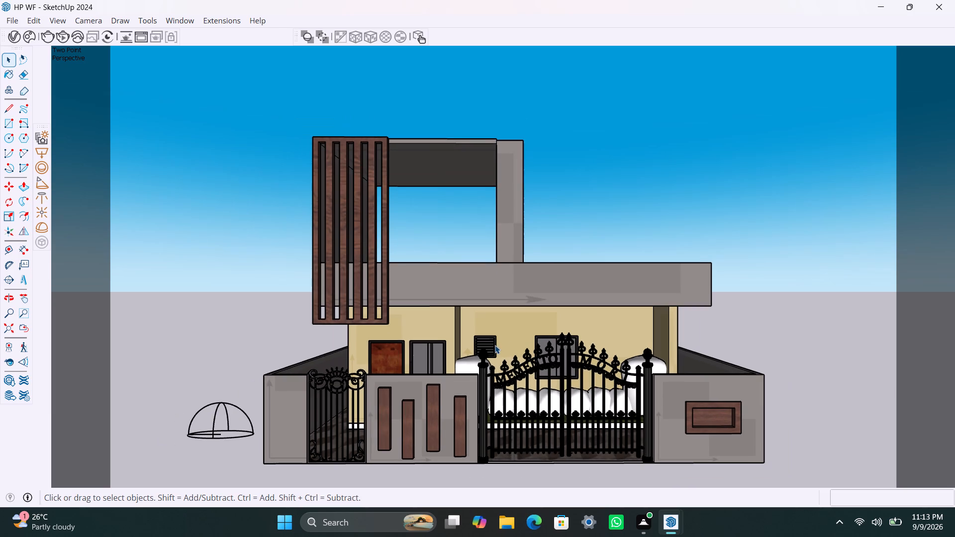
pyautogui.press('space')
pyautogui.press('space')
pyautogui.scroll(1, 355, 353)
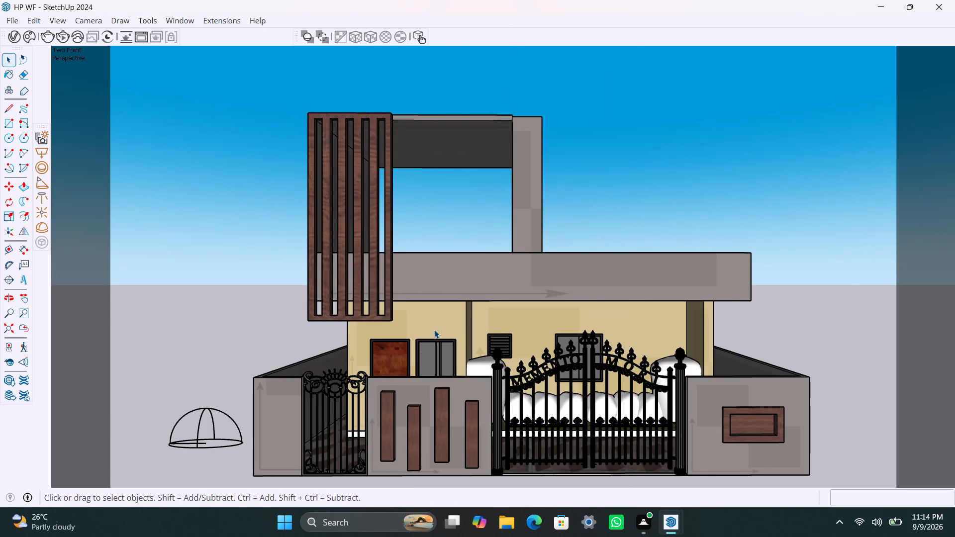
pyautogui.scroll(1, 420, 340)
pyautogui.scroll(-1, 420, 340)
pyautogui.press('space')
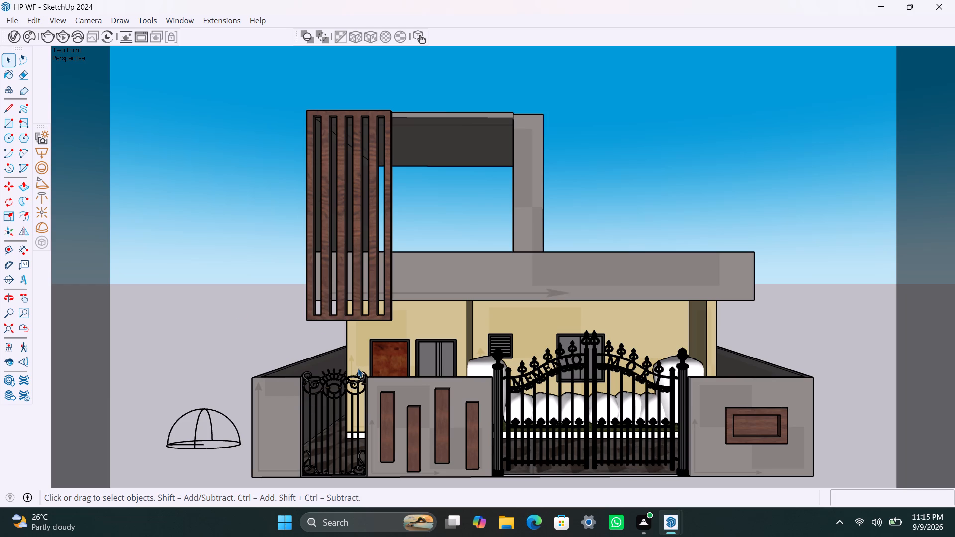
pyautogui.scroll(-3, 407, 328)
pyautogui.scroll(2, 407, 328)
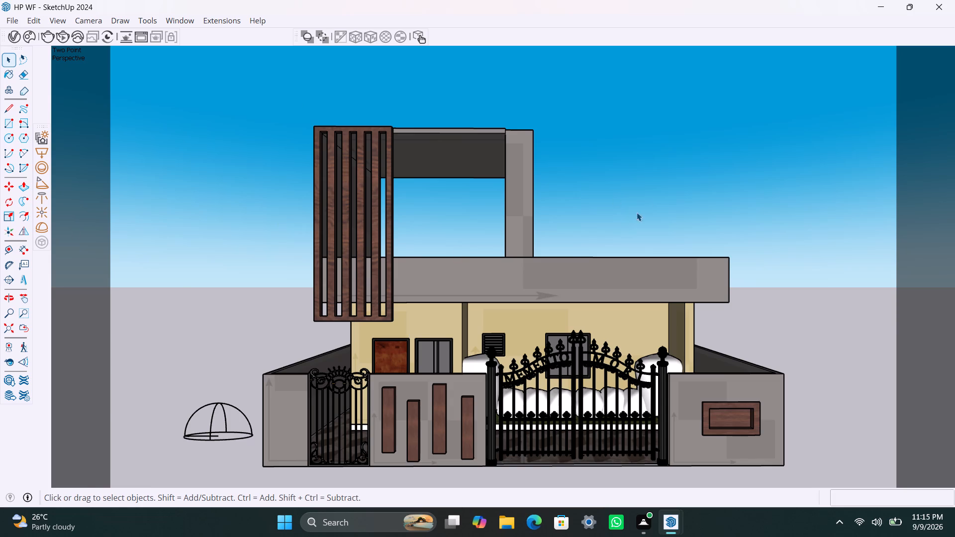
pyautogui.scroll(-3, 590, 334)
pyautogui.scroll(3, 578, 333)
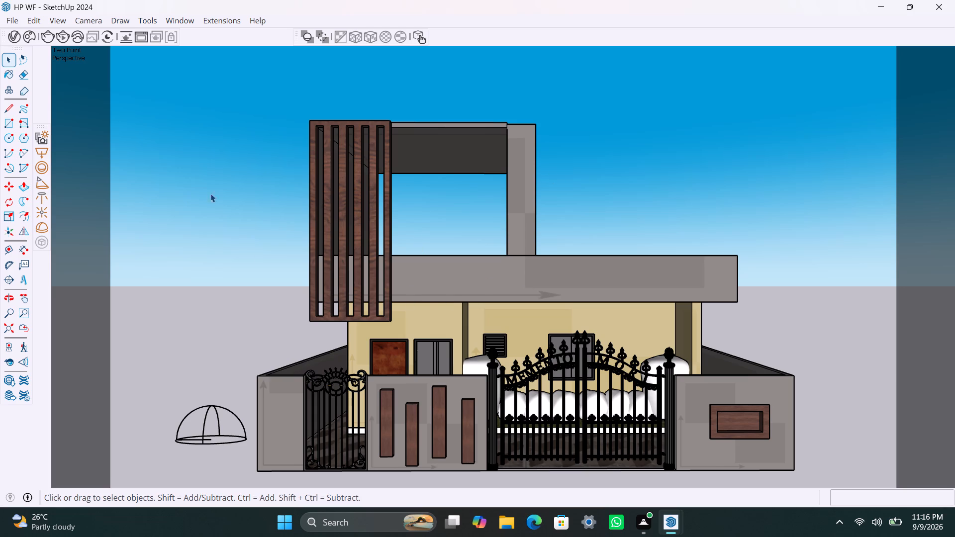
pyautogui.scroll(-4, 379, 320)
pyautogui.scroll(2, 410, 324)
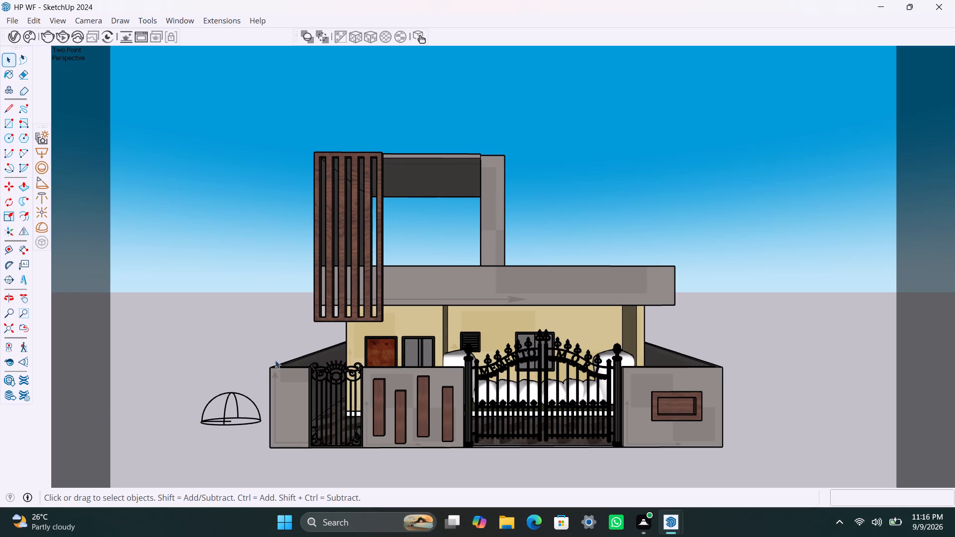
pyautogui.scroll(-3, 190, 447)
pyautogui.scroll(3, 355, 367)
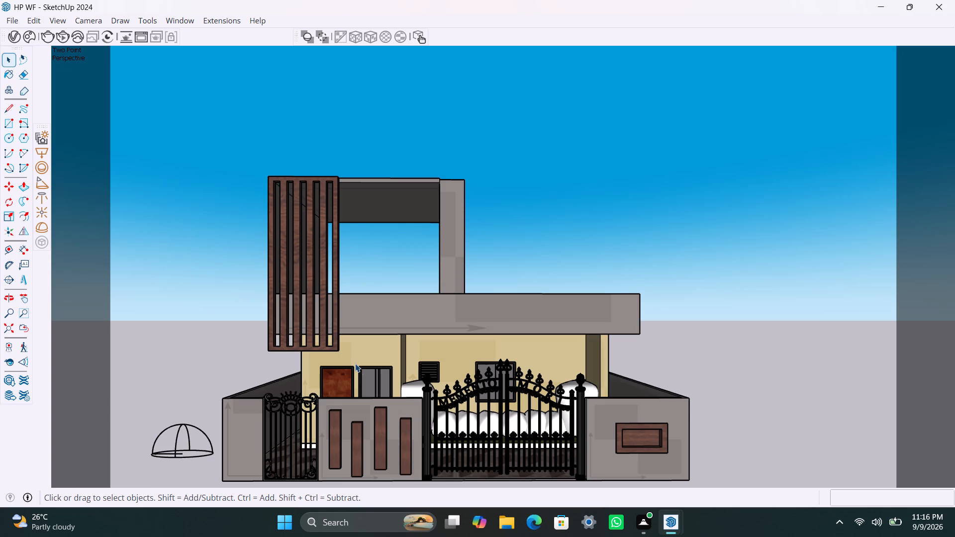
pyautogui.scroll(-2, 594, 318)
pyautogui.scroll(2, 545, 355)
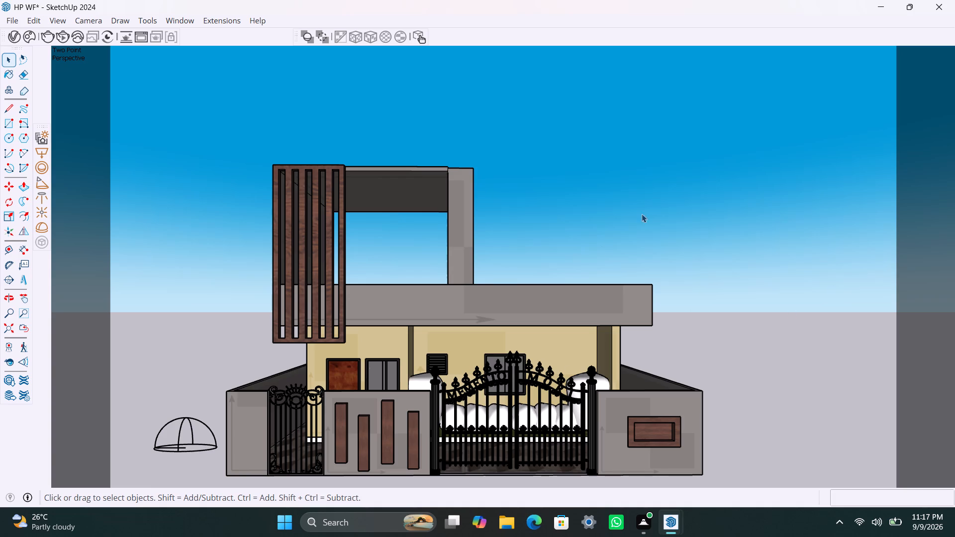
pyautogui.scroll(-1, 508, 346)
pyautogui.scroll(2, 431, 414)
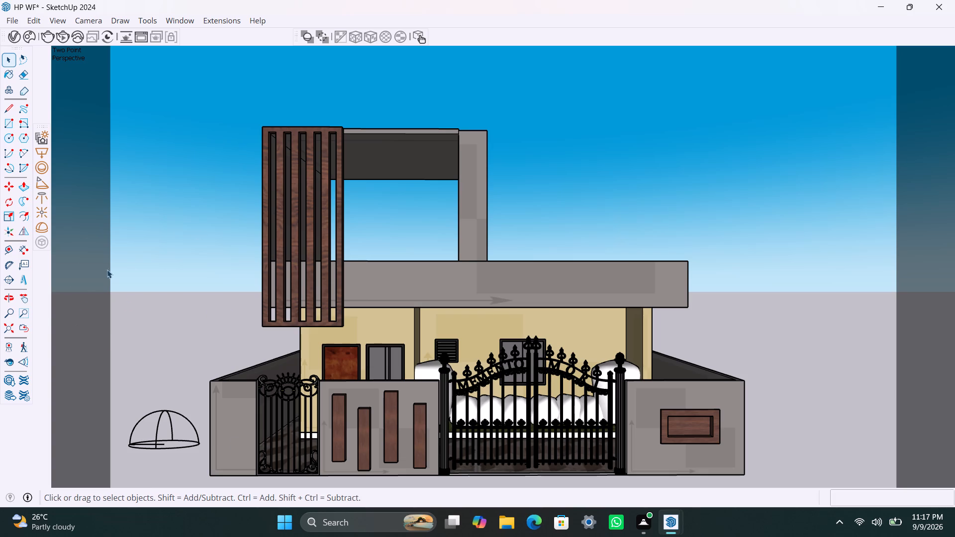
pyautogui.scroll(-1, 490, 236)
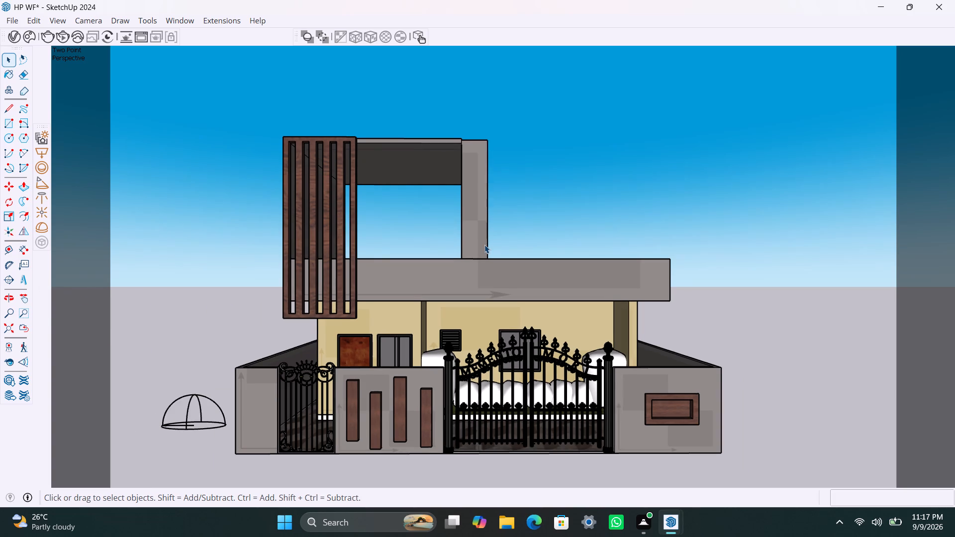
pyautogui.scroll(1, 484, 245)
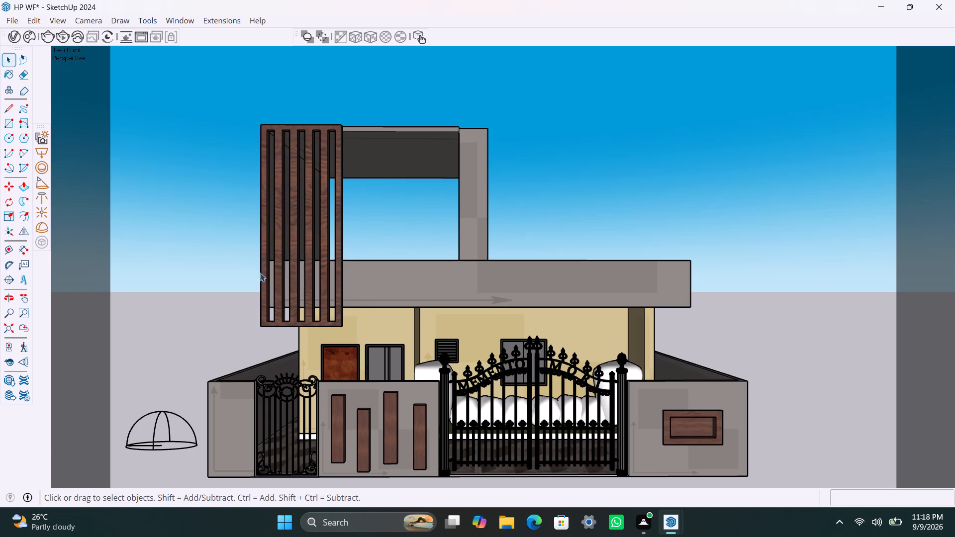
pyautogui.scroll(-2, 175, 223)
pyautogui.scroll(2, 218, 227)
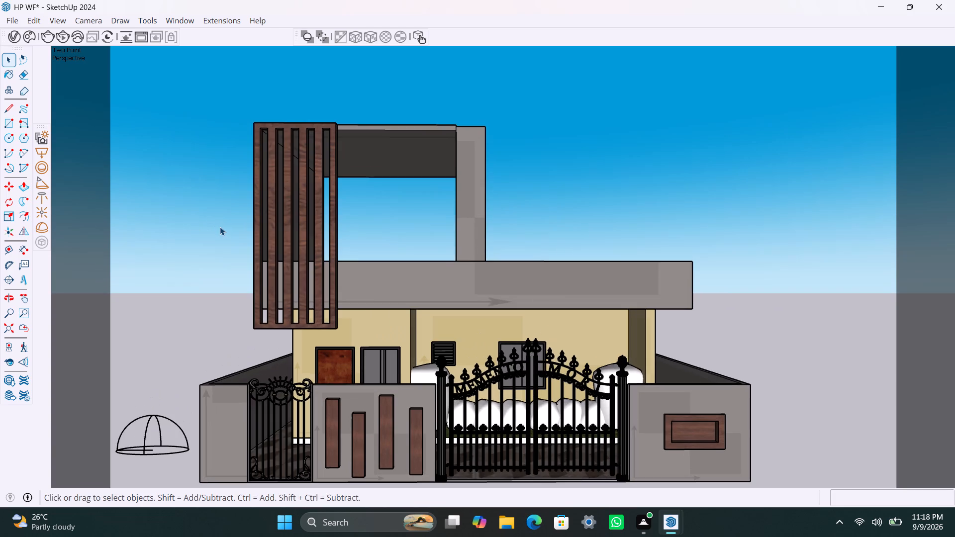
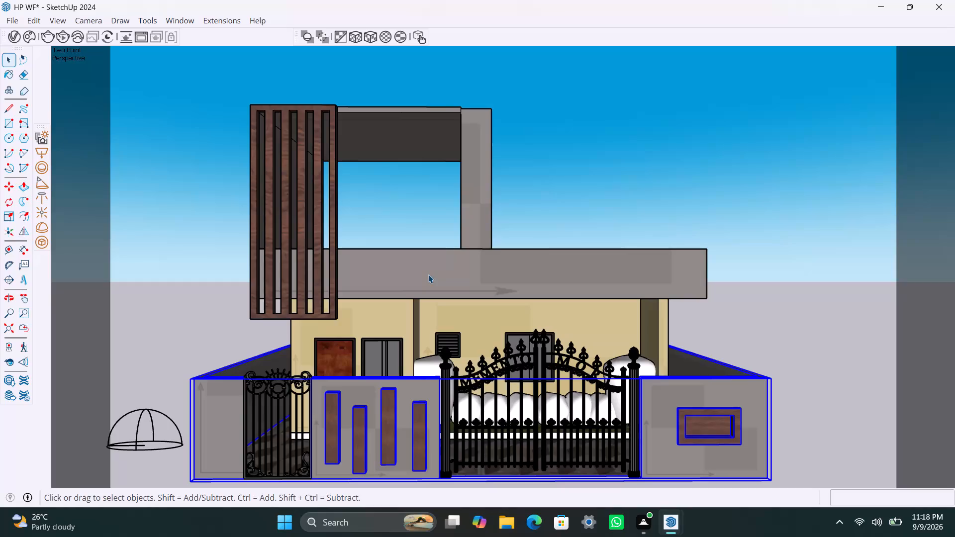
# Clear the selection of the front boundary wall and its wooden panels.
pyautogui.press('space')
pyautogui.press('space')
pyautogui.click(598, 177)
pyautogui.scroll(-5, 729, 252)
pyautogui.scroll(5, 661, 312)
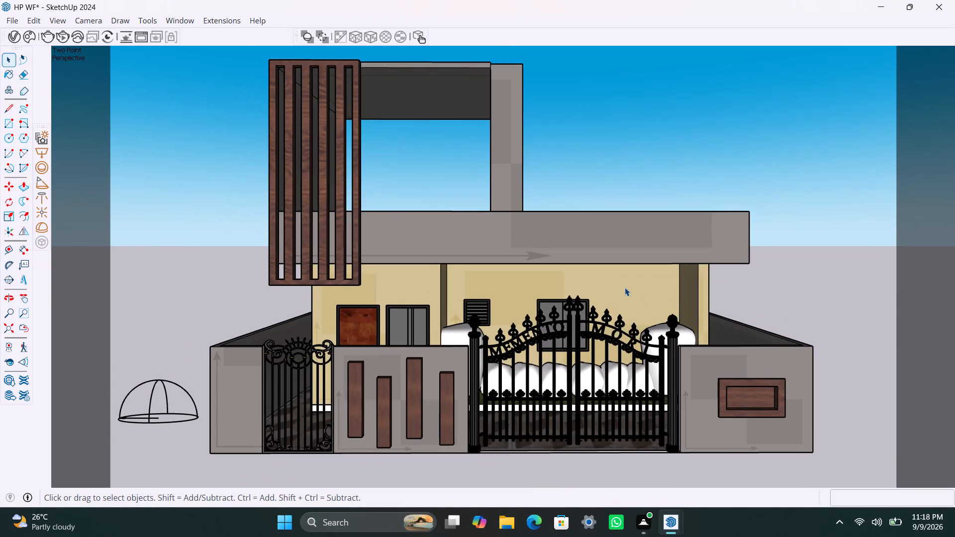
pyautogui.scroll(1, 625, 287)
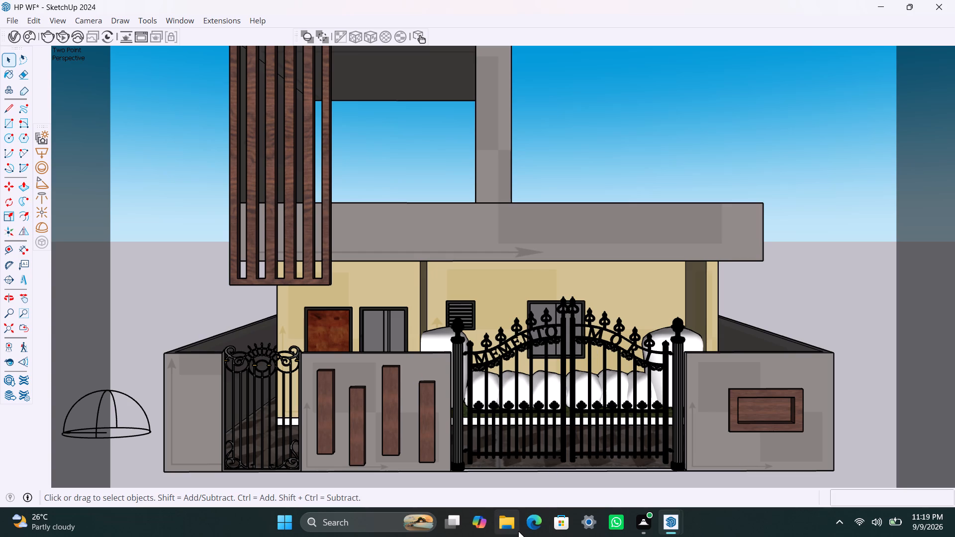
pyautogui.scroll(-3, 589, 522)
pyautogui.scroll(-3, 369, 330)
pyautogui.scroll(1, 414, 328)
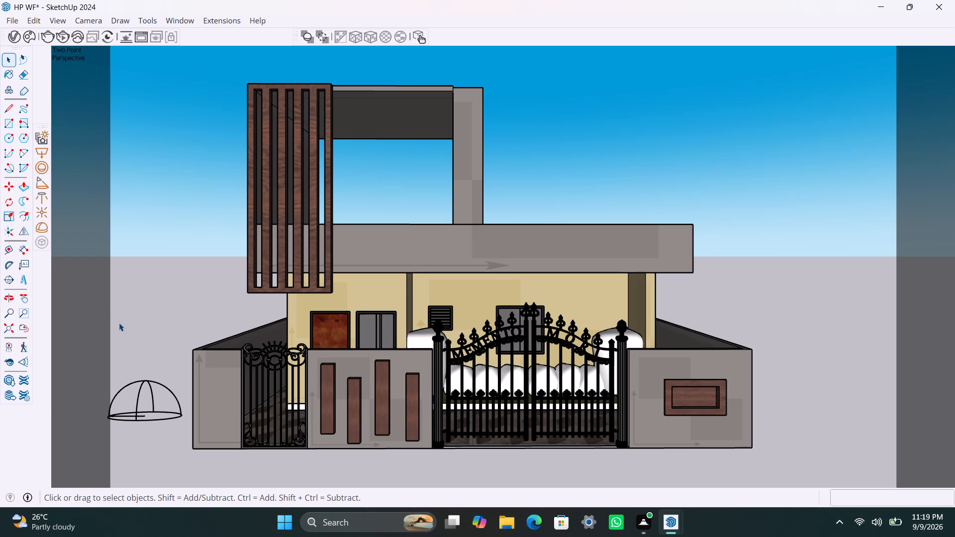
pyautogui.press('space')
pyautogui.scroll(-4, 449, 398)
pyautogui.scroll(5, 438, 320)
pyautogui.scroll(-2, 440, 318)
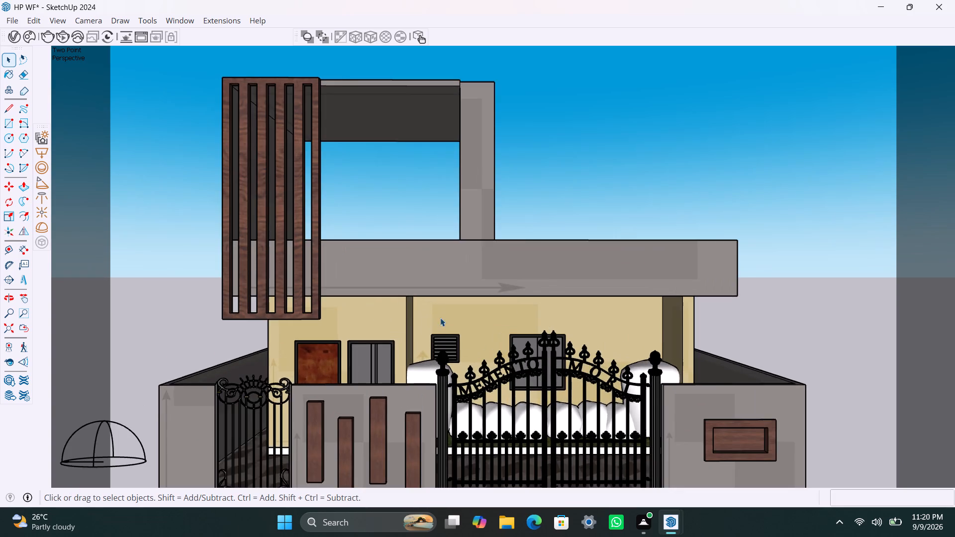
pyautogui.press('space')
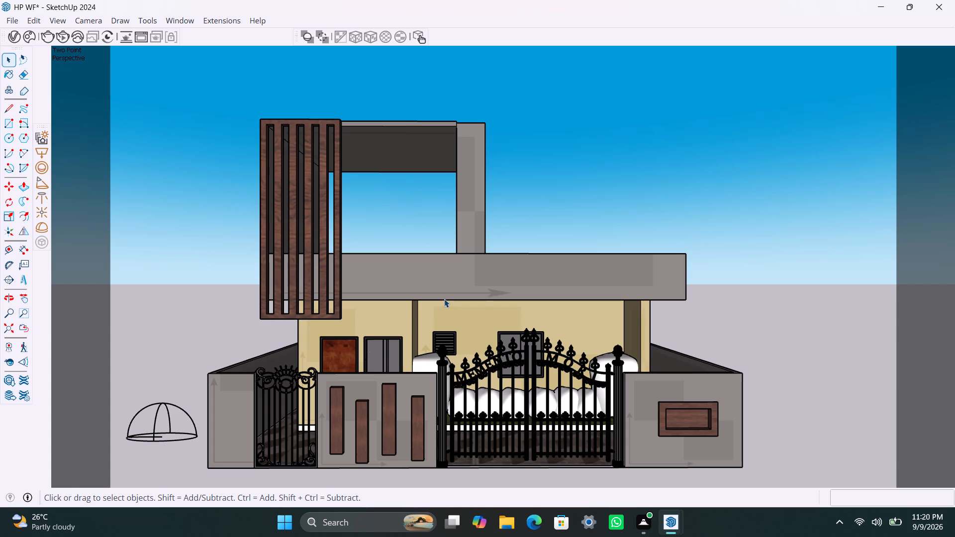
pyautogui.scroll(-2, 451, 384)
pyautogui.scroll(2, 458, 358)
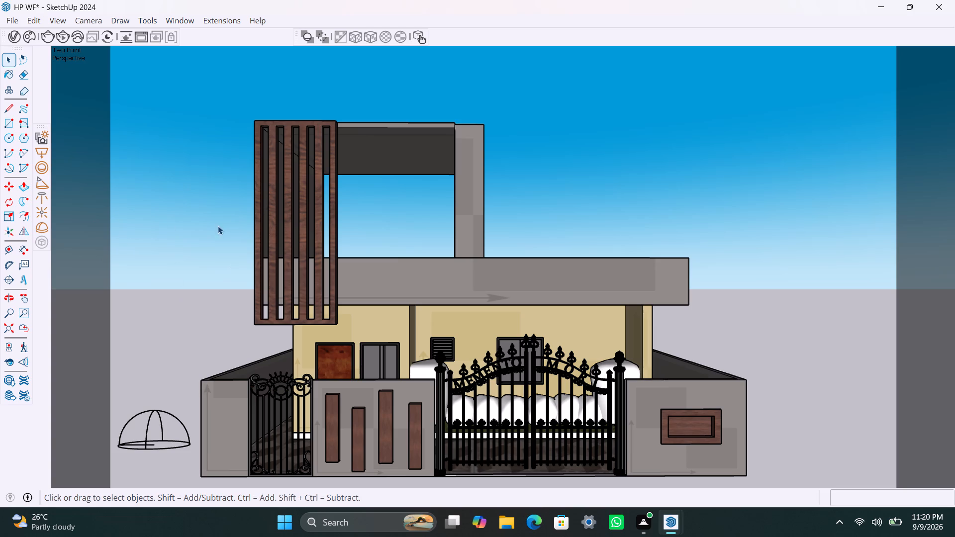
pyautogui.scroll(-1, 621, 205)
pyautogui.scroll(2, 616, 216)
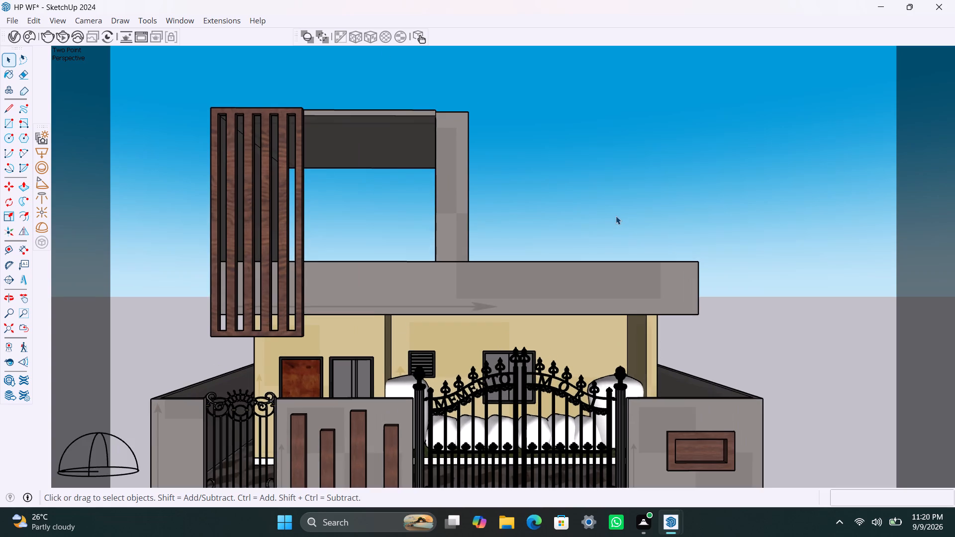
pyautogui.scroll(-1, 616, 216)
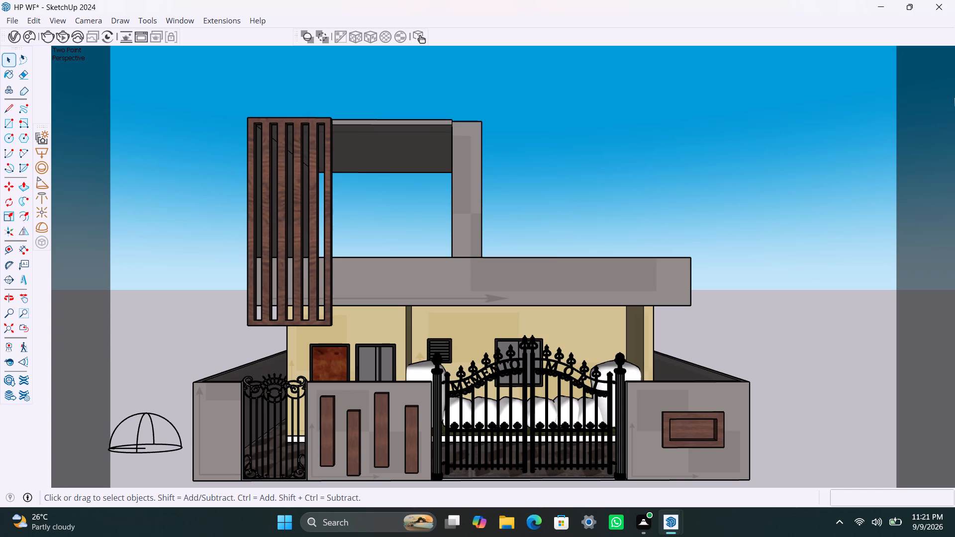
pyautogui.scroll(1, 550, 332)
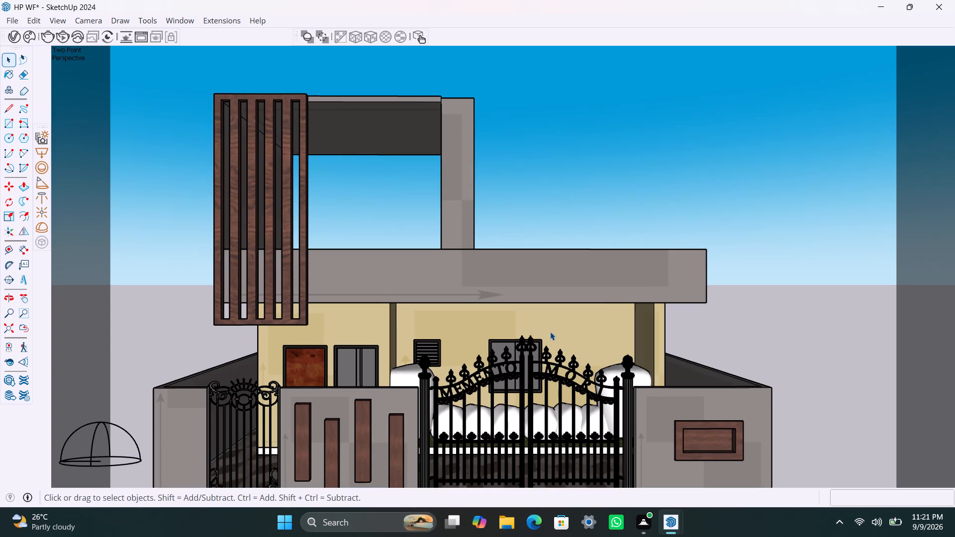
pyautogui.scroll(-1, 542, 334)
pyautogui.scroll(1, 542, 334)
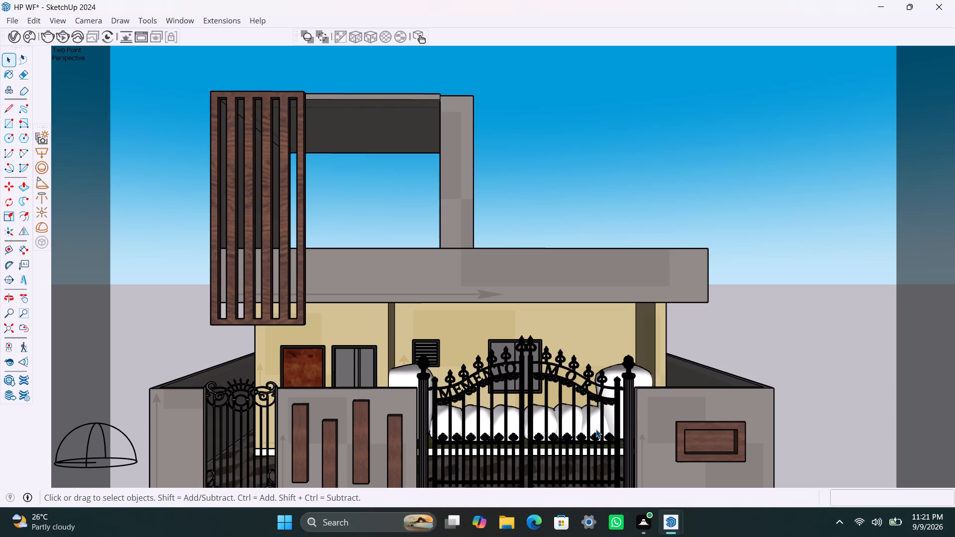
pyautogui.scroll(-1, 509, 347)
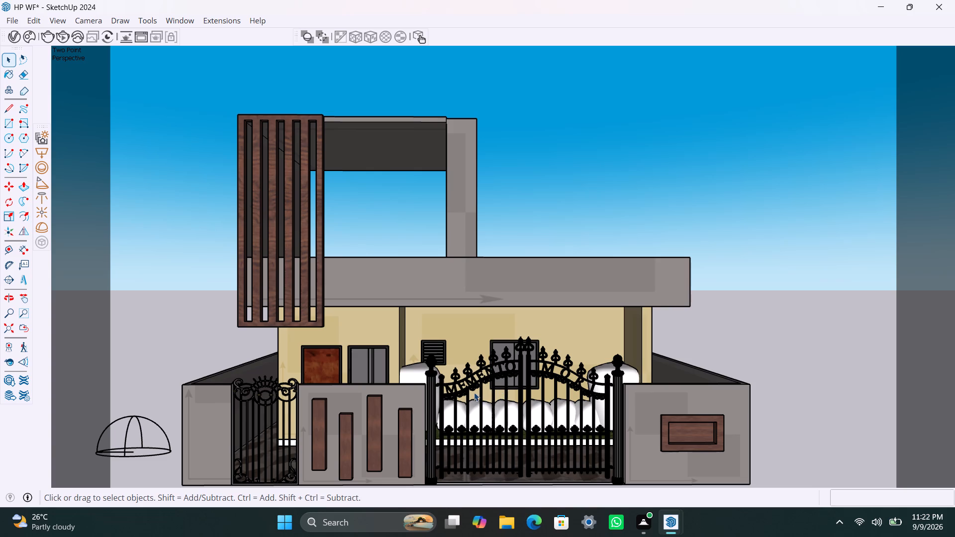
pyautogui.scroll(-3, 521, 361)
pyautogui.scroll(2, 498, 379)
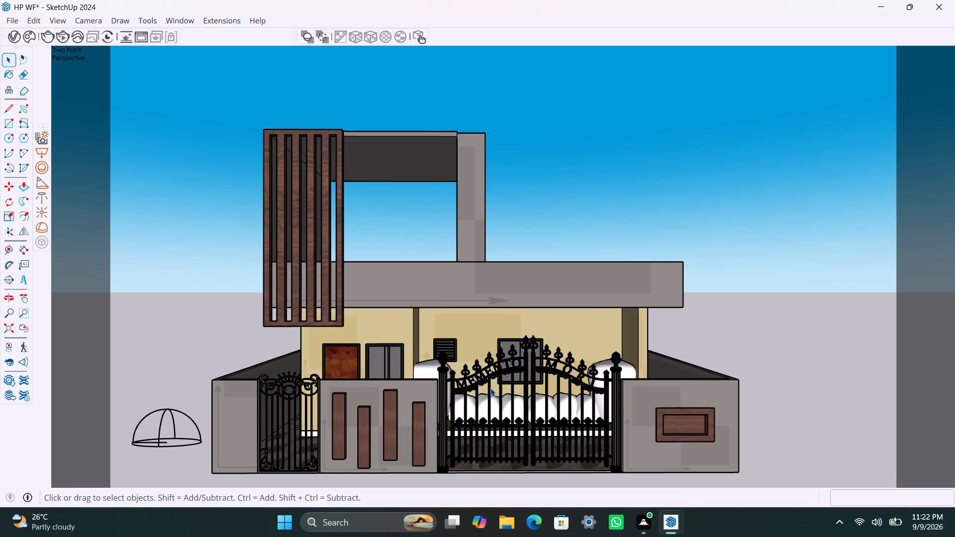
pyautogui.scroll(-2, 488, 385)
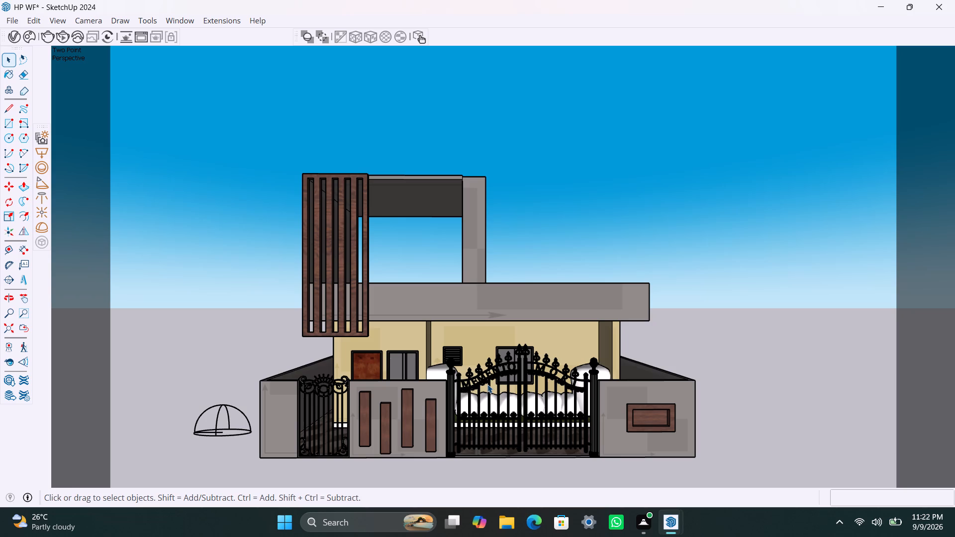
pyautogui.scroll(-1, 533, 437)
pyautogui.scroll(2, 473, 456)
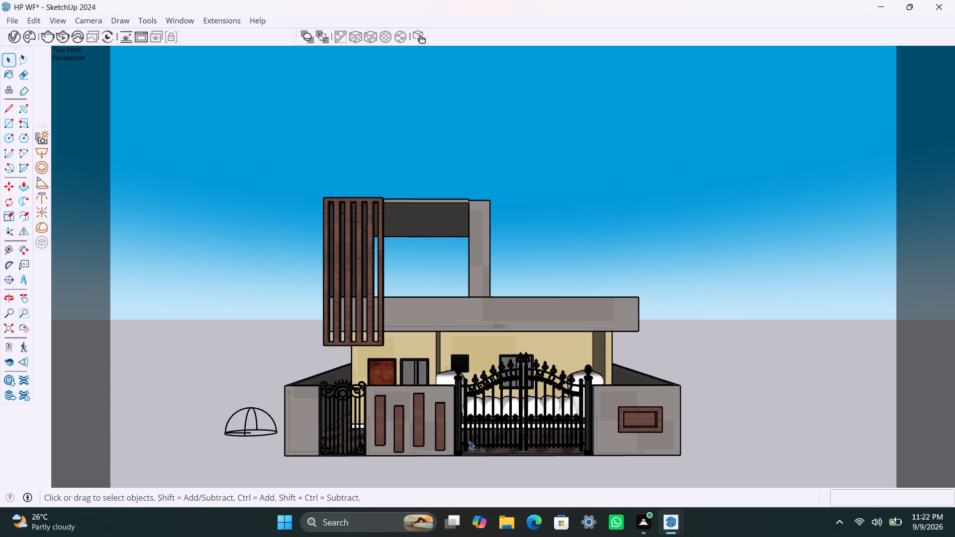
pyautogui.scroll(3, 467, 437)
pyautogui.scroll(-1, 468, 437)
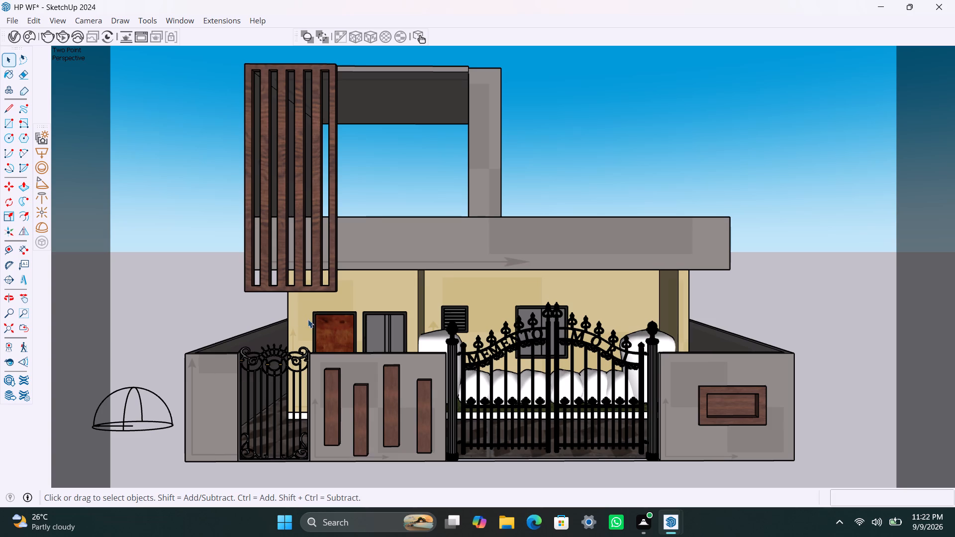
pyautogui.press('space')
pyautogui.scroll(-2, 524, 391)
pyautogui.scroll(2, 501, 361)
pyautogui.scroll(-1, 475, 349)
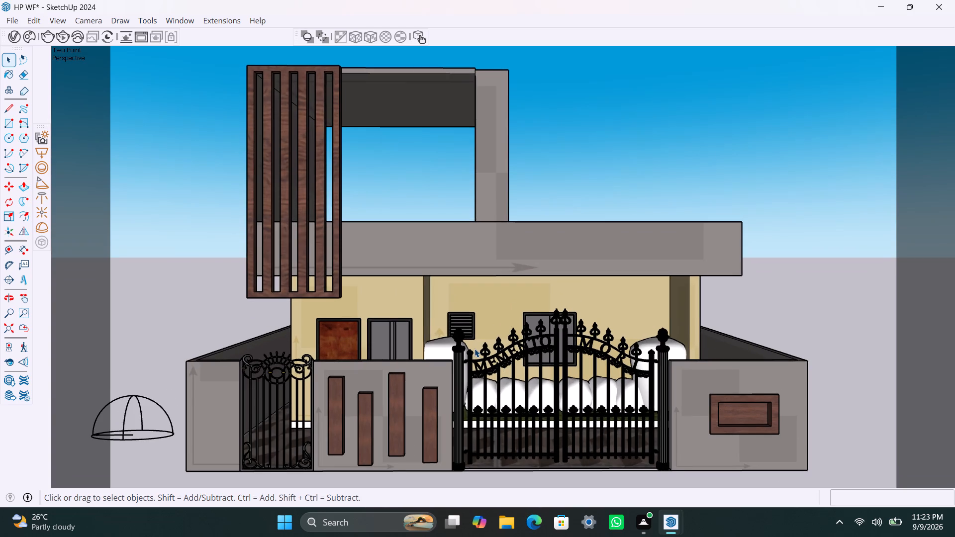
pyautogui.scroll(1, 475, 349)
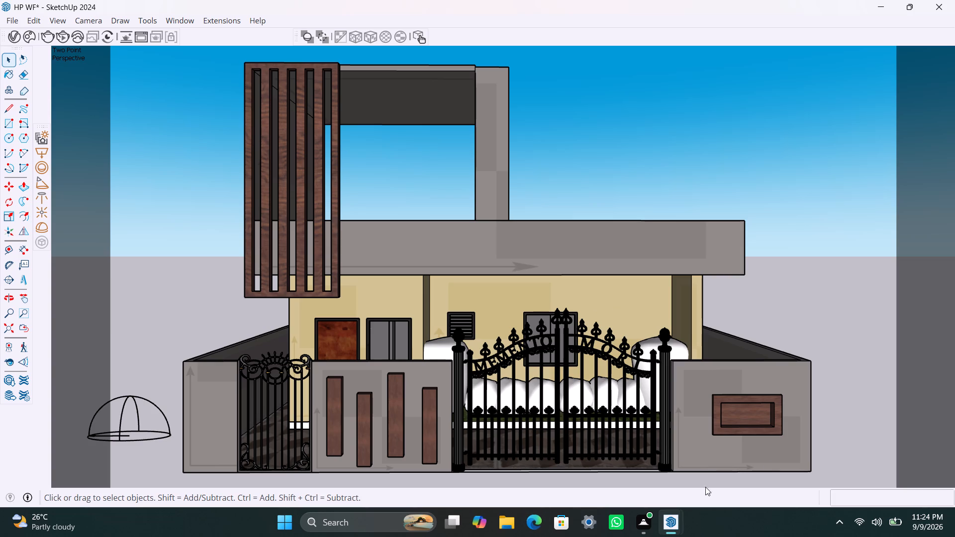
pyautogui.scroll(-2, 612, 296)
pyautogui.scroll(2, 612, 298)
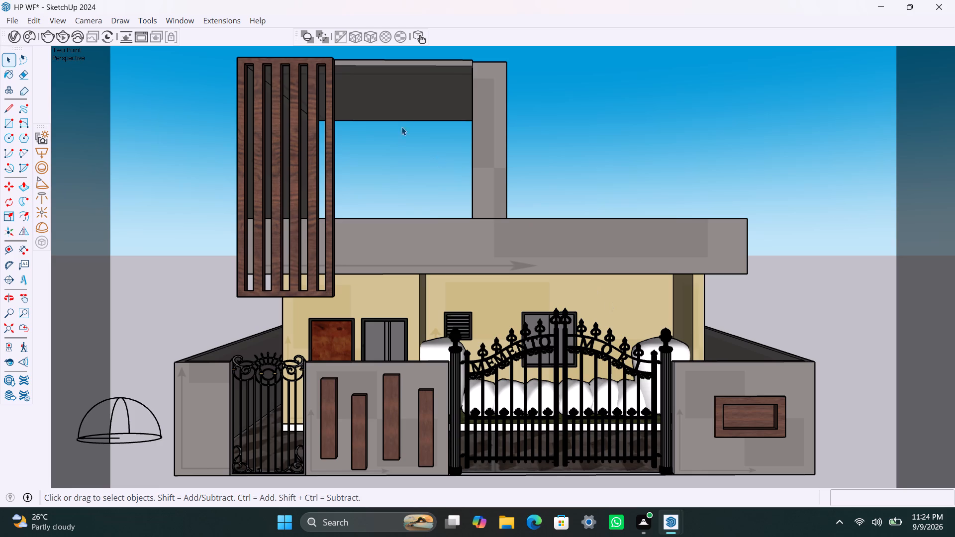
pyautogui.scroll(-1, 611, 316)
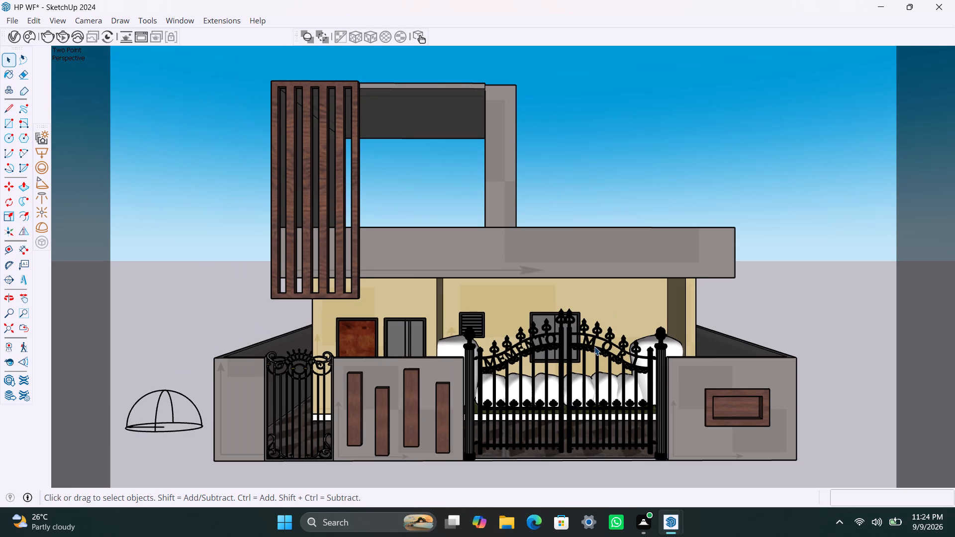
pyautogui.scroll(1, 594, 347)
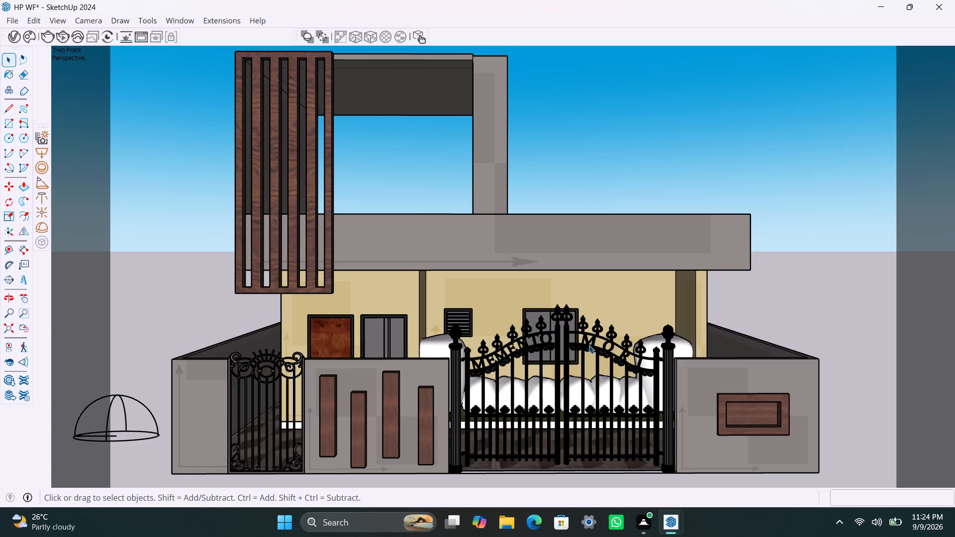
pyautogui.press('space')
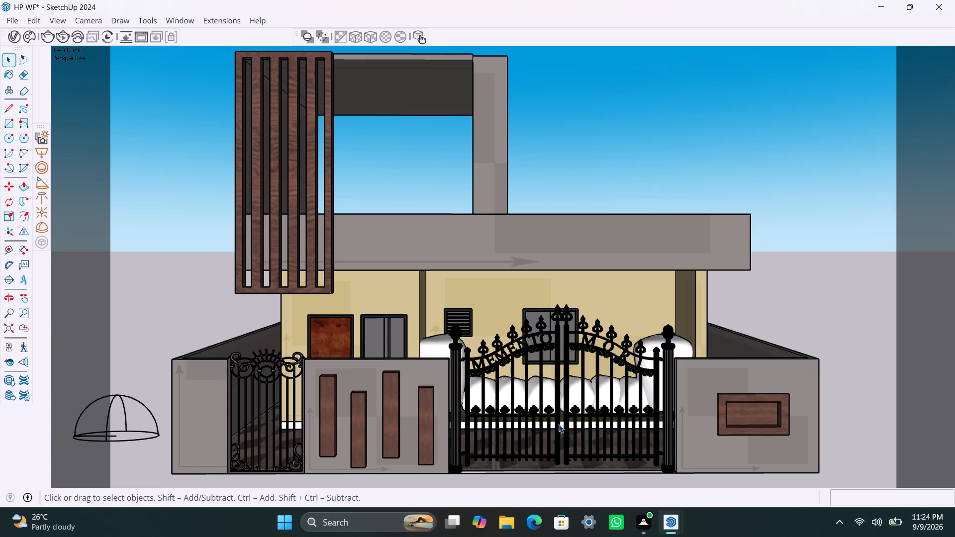